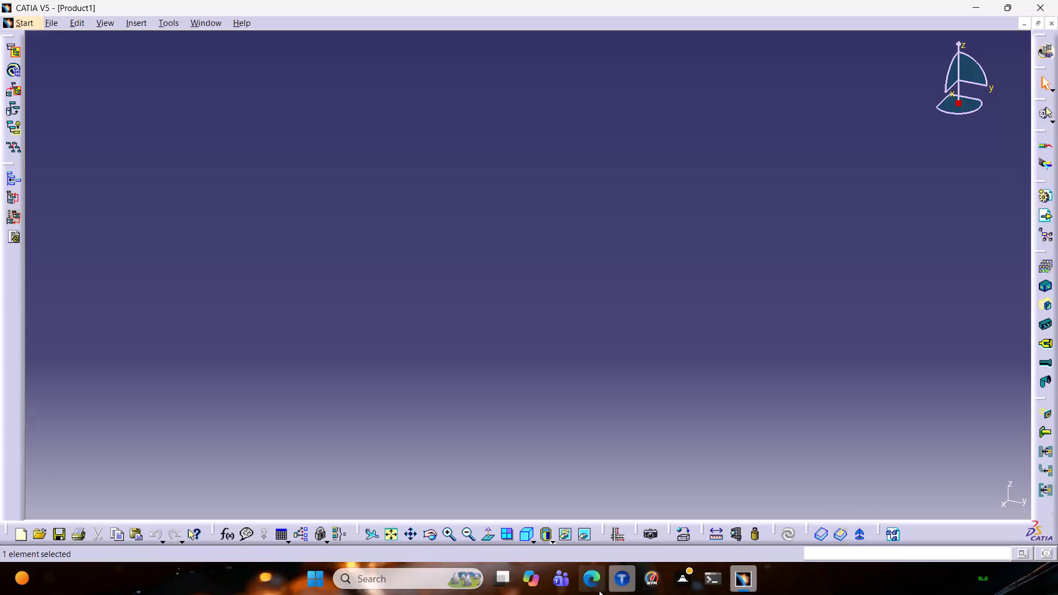
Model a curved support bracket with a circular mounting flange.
Switch to Microsoft Edge and copy the title text "Curved Support Bracket with Circular Mounting Flange" from the ChatGPT answer.
left_click(593, 591)
left_click(550, 176)
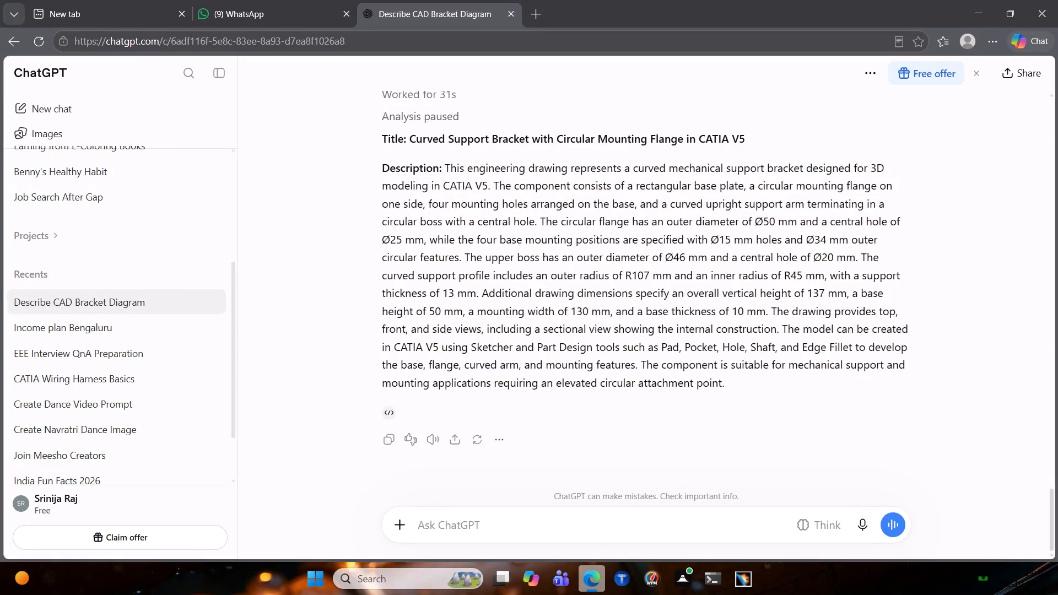
left_click_drag(407, 144, 662, 144)
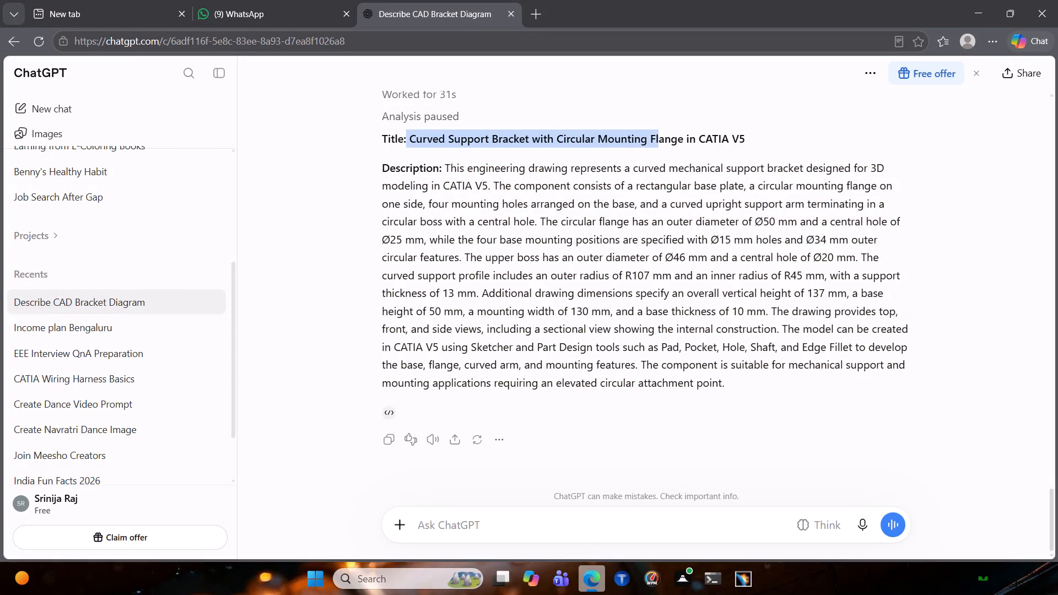
left_click_drag(662, 144, 684, 138)
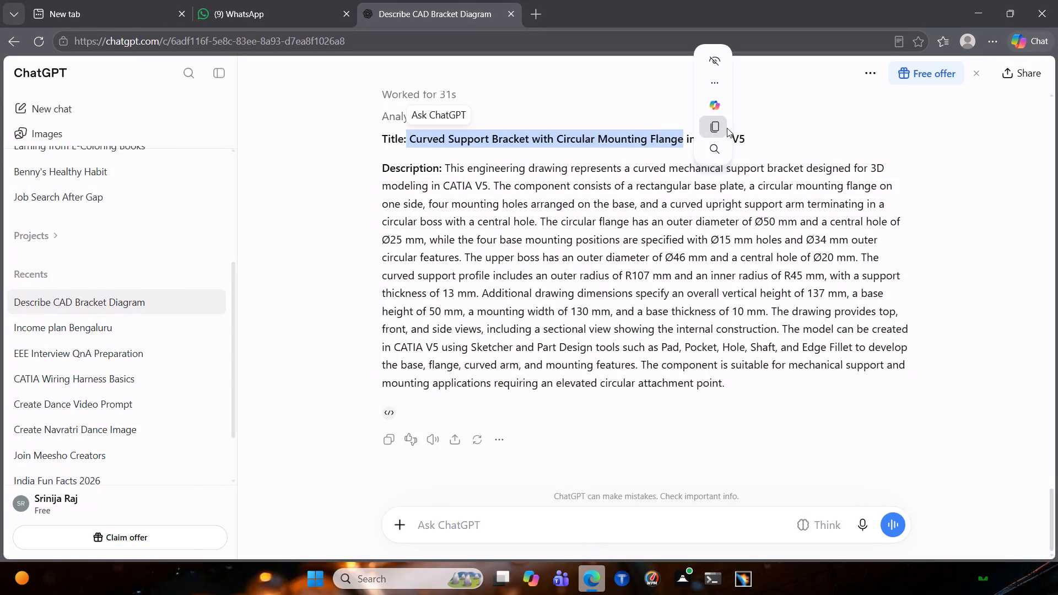
left_click(723, 128)
left_click(692, 582)
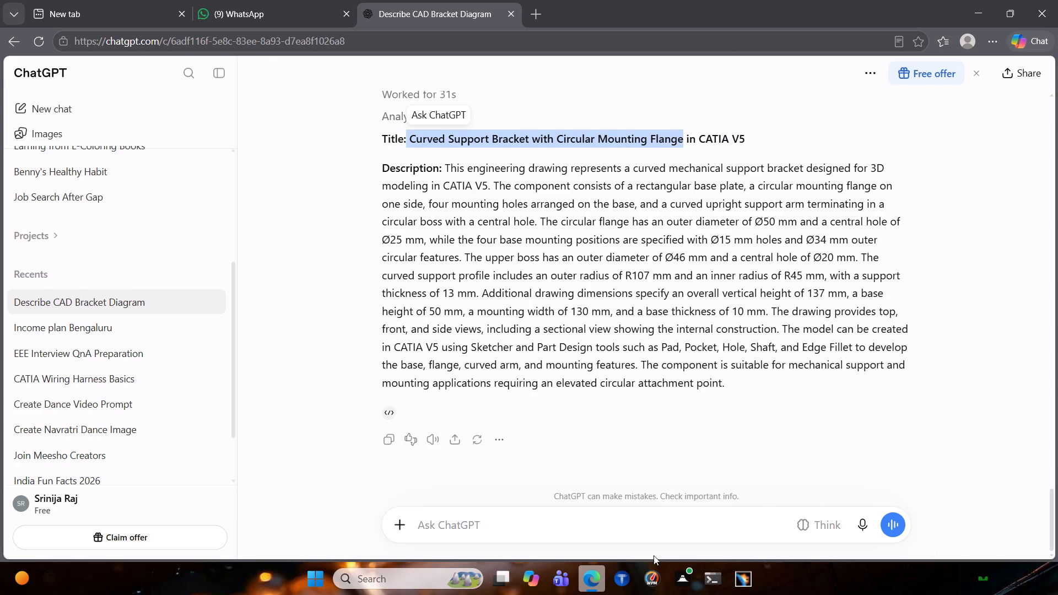
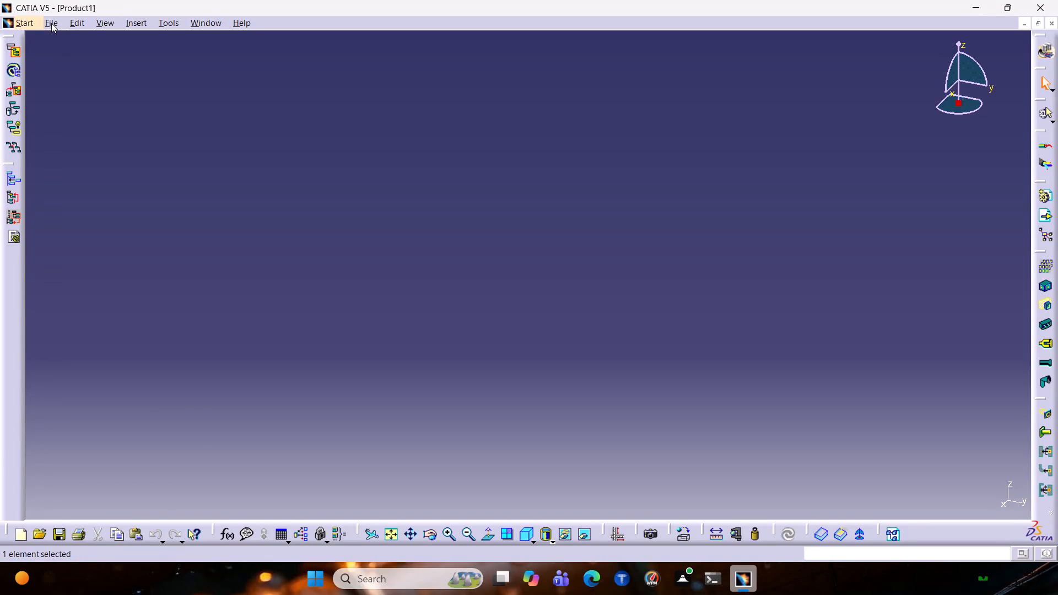
Switch to CATIA and close Product1 without saving its changes.
left_click(25, 19)
left_click(73, 67)
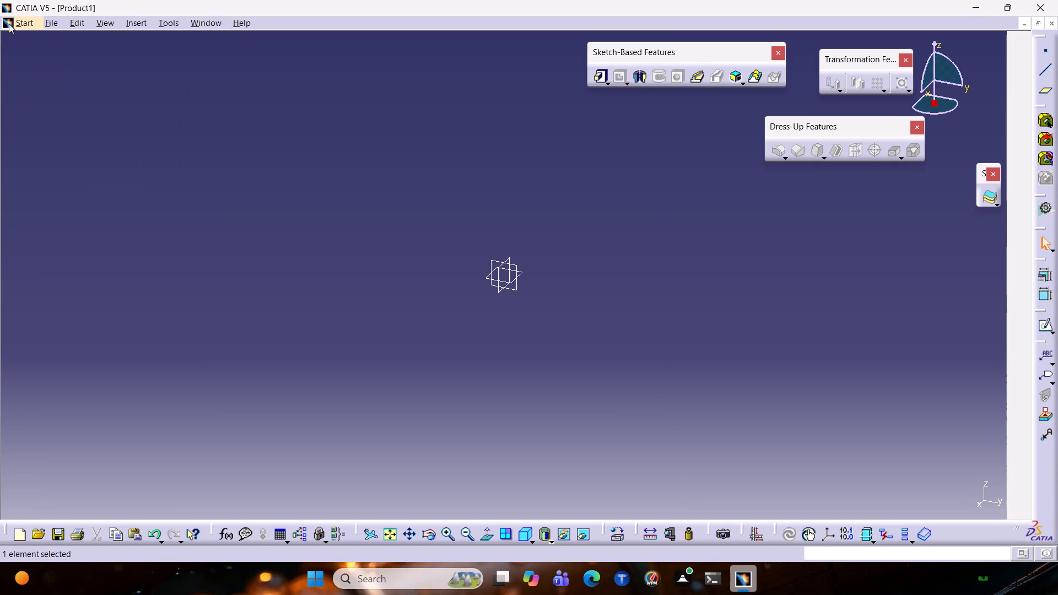
left_click(1054, 25)
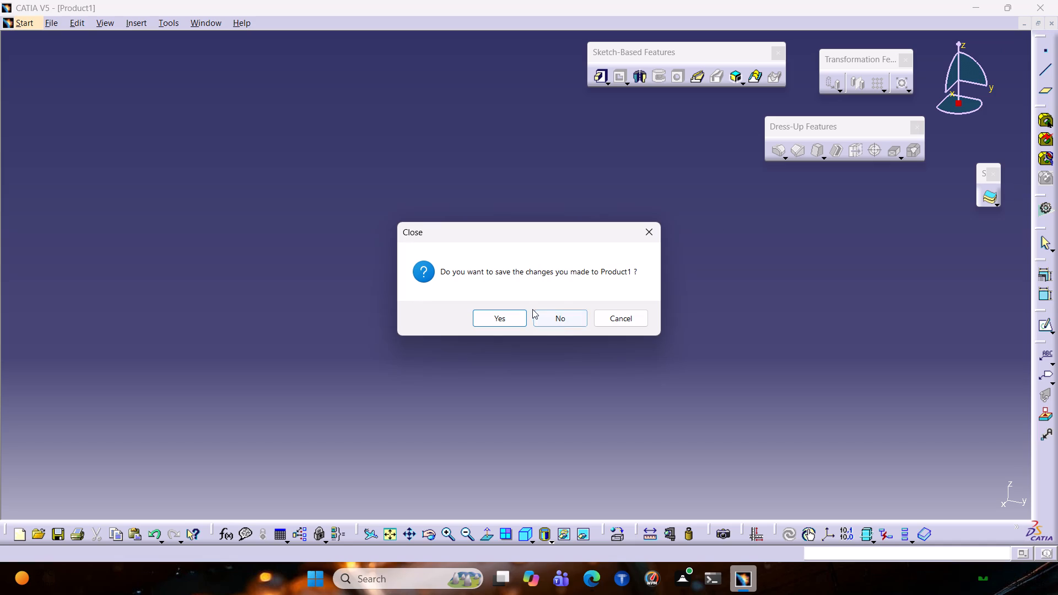
left_click(553, 324)
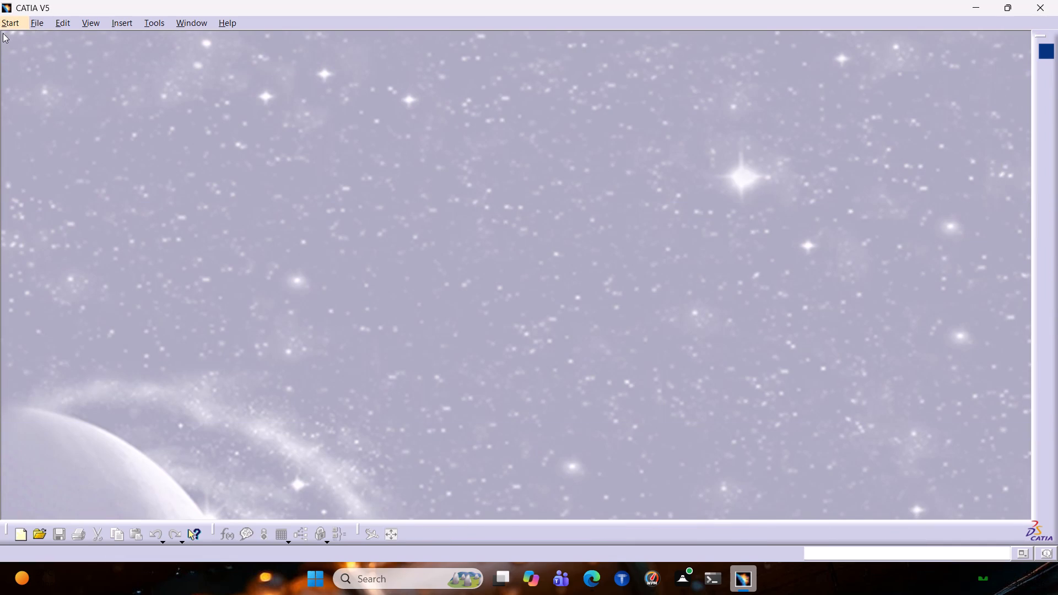
Create a new empty part in the Part Design workbench.
left_click(0, 25)
left_click(23, 67)
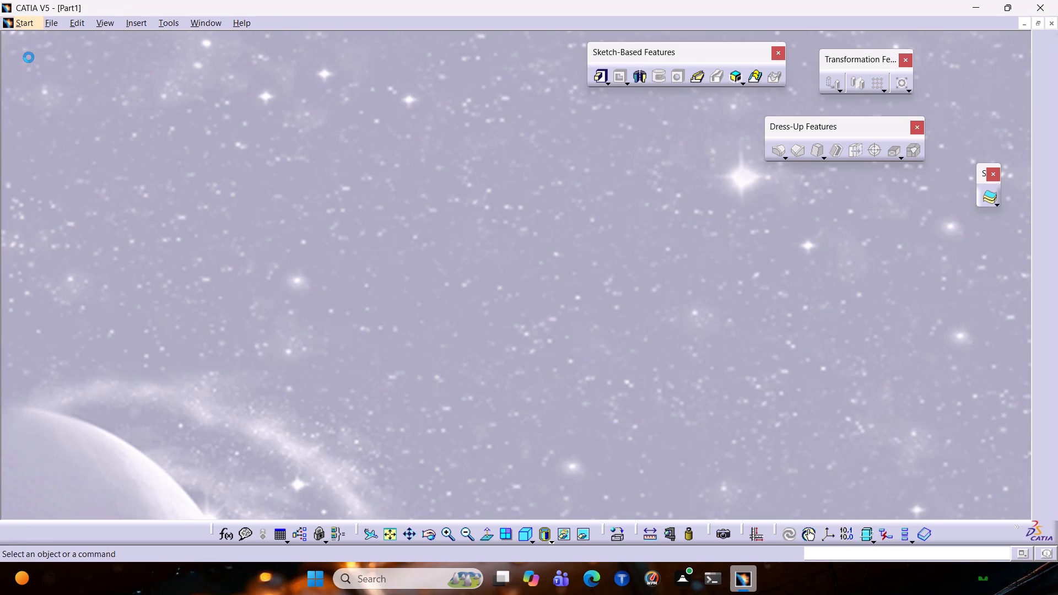
Set the new part's part number to the copied title "Curved Support Bracket with Circular Mounting Flange".
right_click(24, 42)
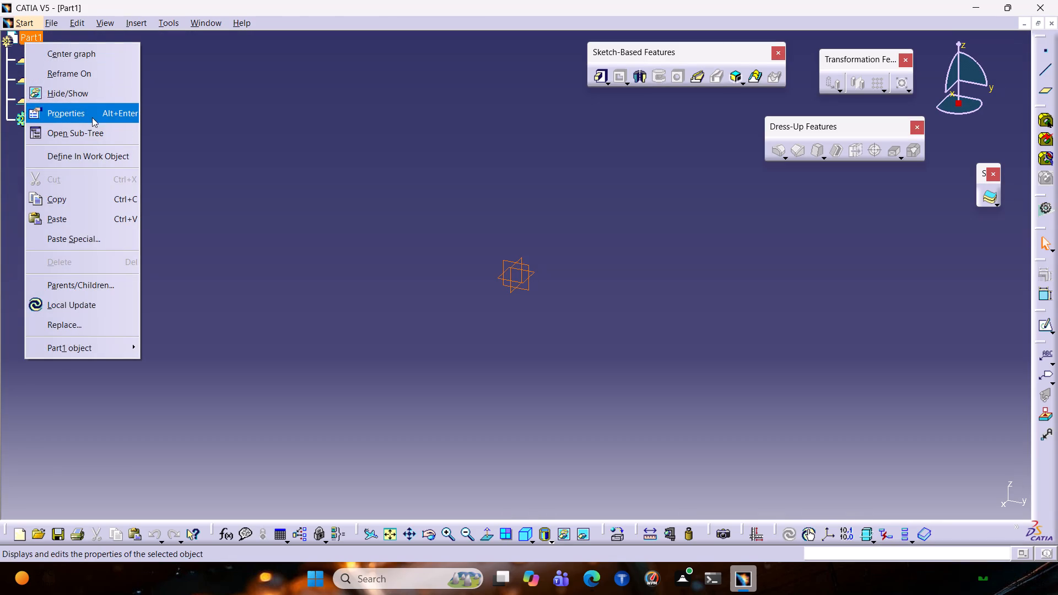
left_click(92, 117)
left_click(844, 150)
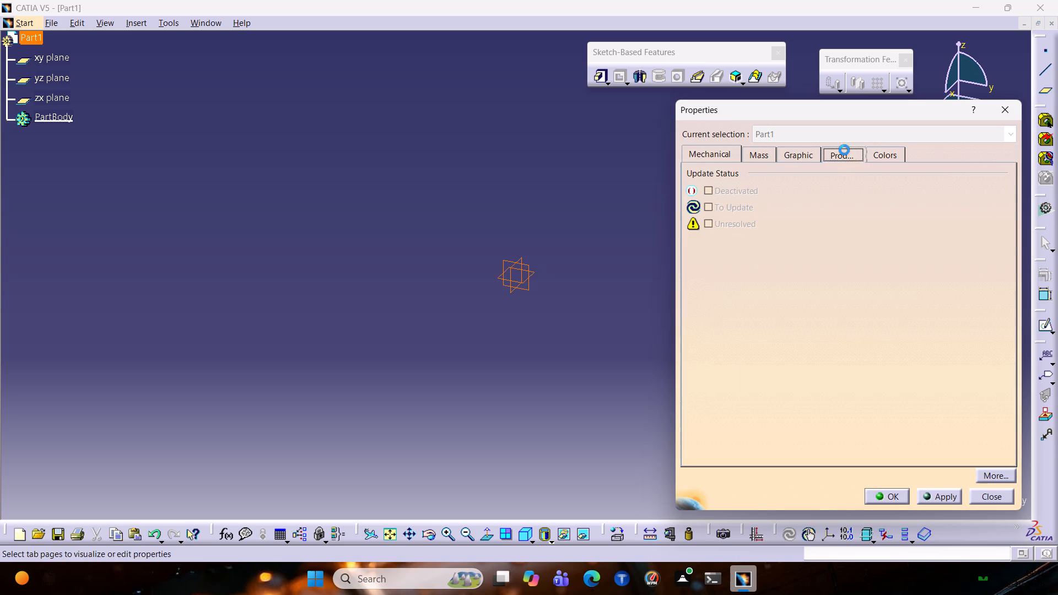
left_click_drag(785, 273, 755, 276)
left_click_drag(766, 282, 693, 278)
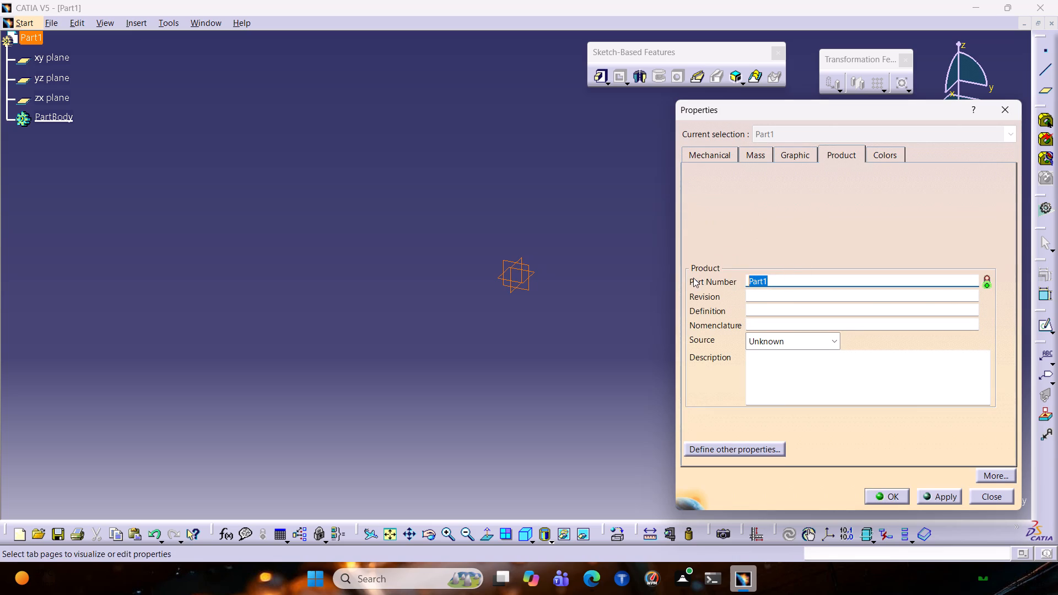
key("ctrl+v")
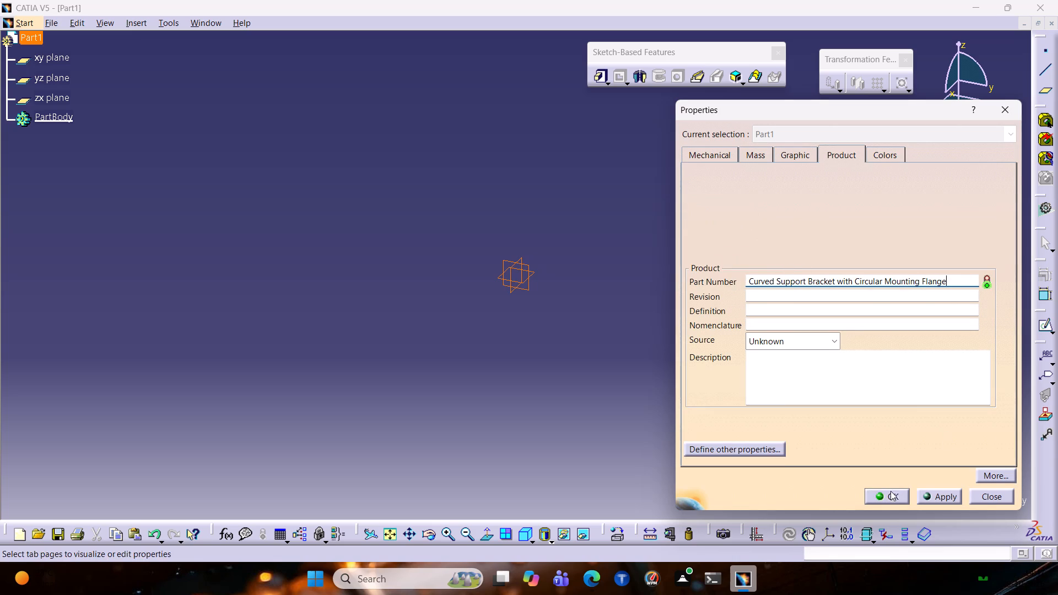
left_click(889, 493)
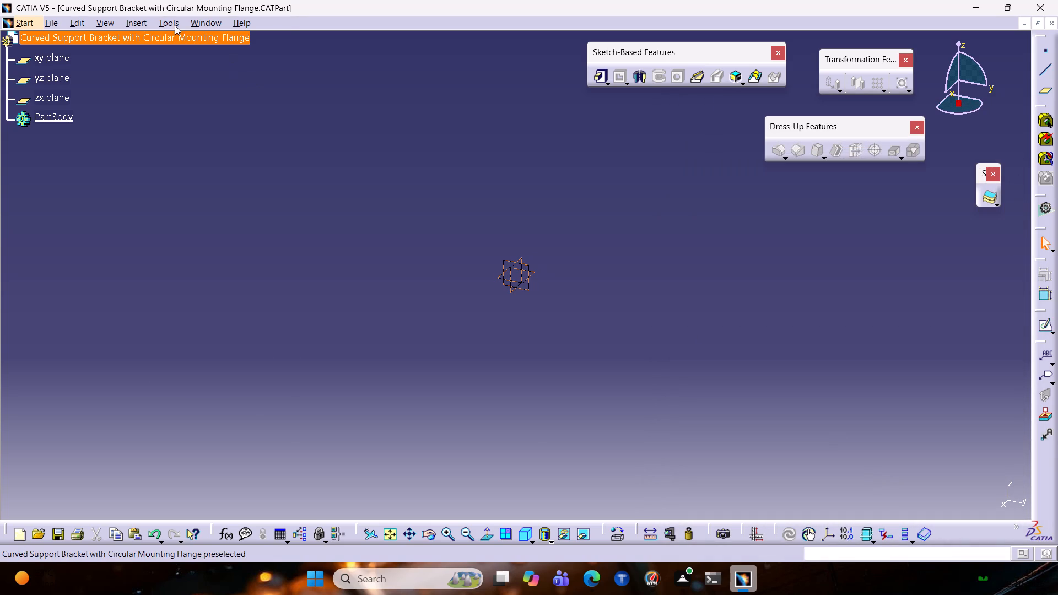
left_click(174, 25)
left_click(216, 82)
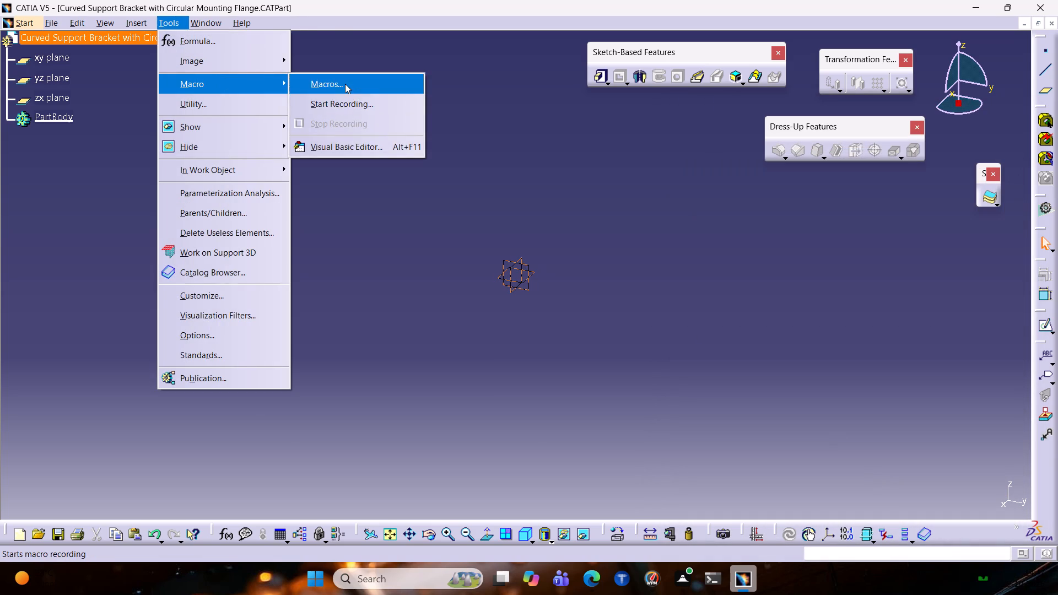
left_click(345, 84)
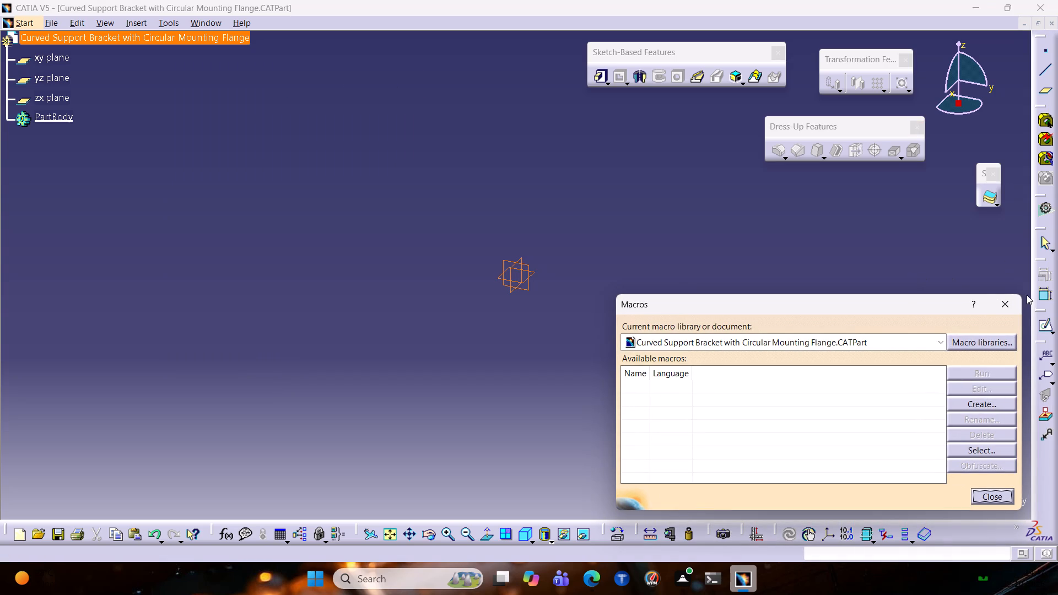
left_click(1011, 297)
Start recording an MS VBScript macro stored in the Curved Support Bracket with Circular Mounting Flange part document.
left_click(166, 20)
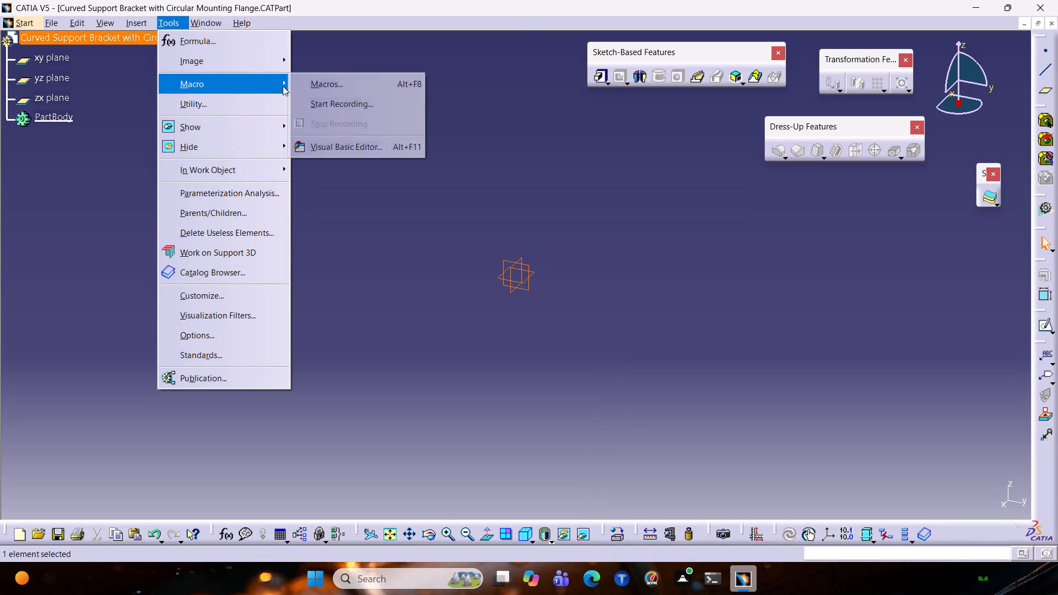
left_click(317, 98)
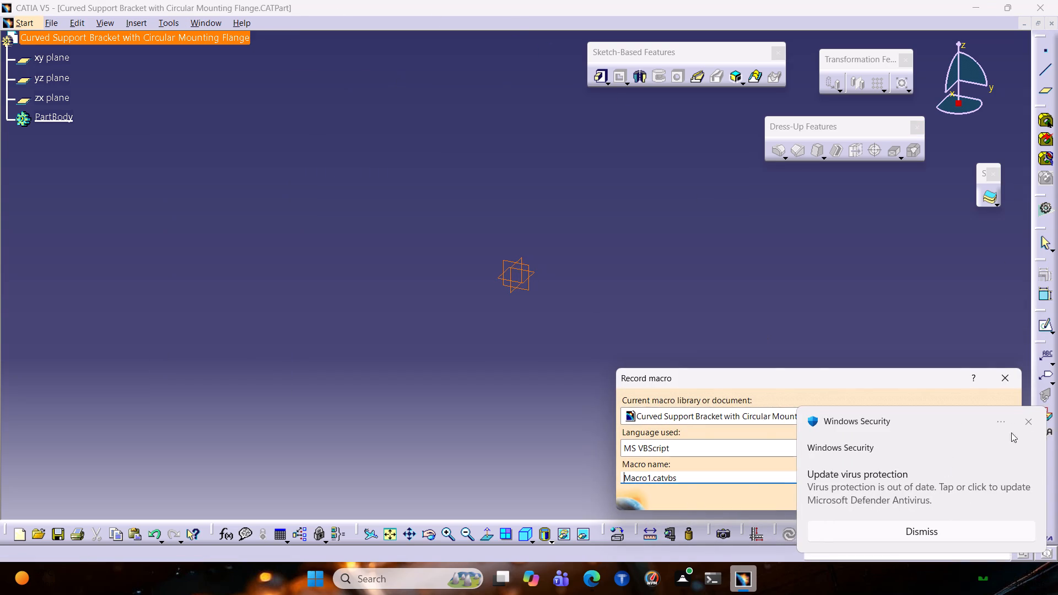
left_click(1034, 419)
left_click(1028, 420)
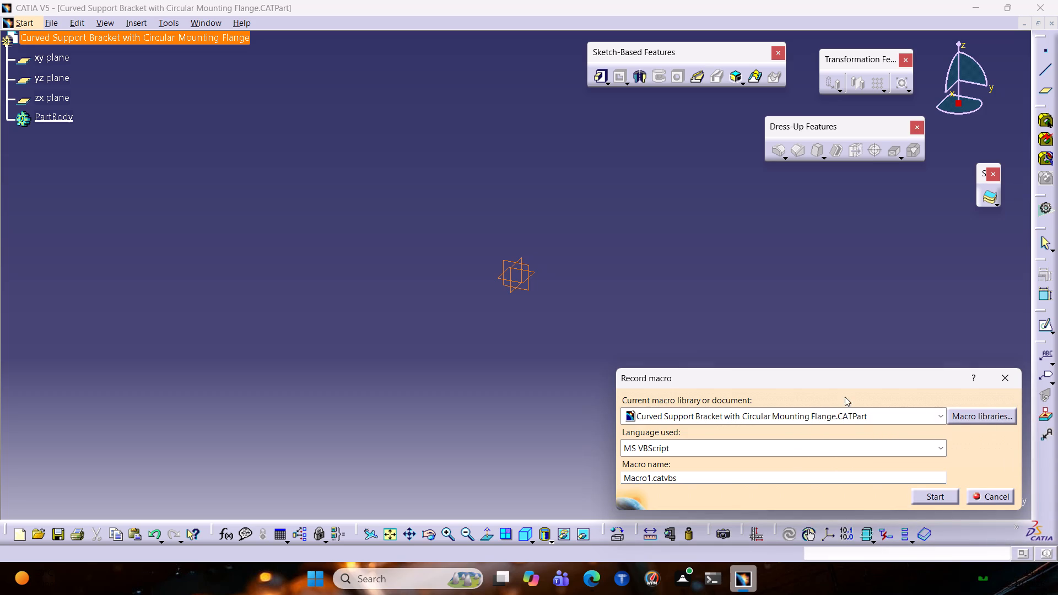
left_click(936, 497)
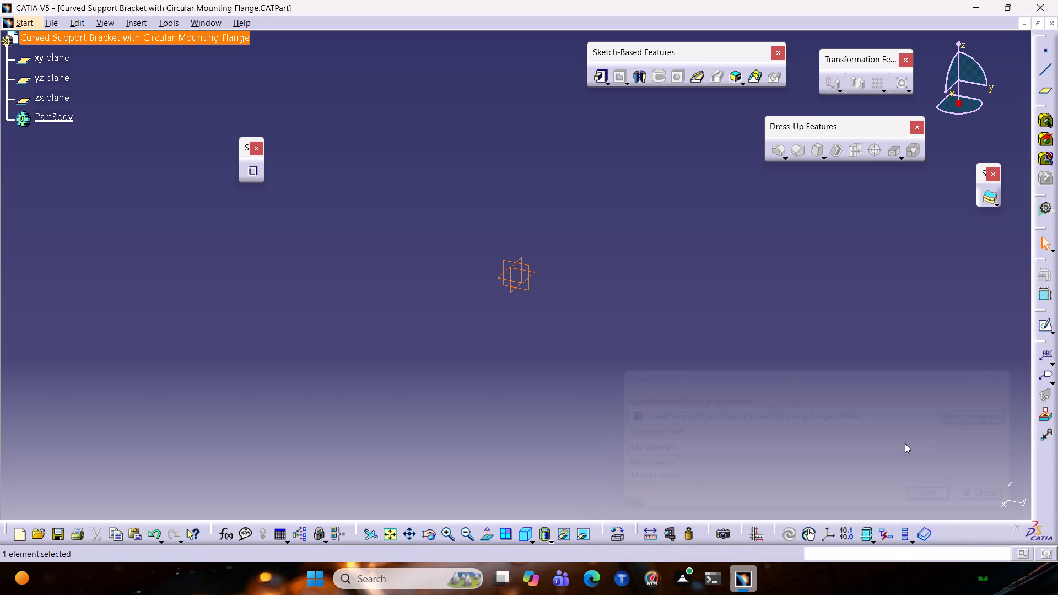
left_click(555, 214)
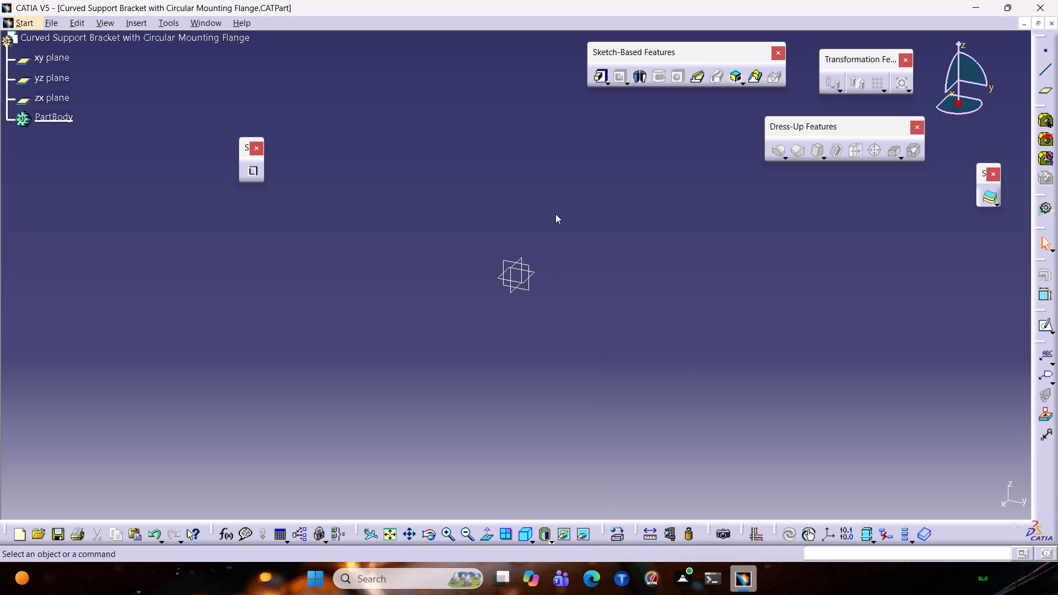
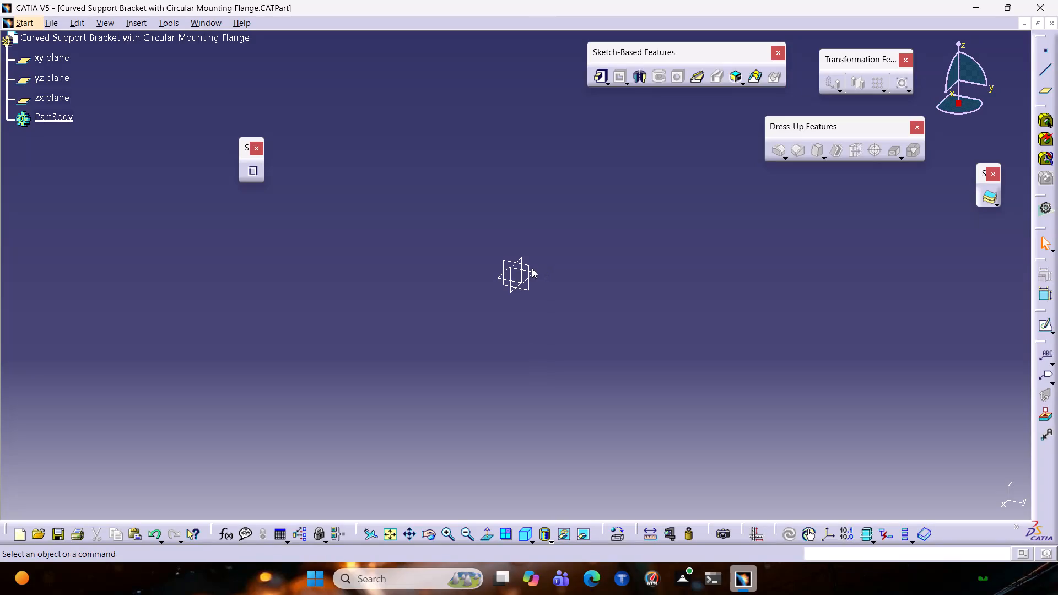
Open a new sketch on the yz plane of the empty bracket part.
left_click(528, 267)
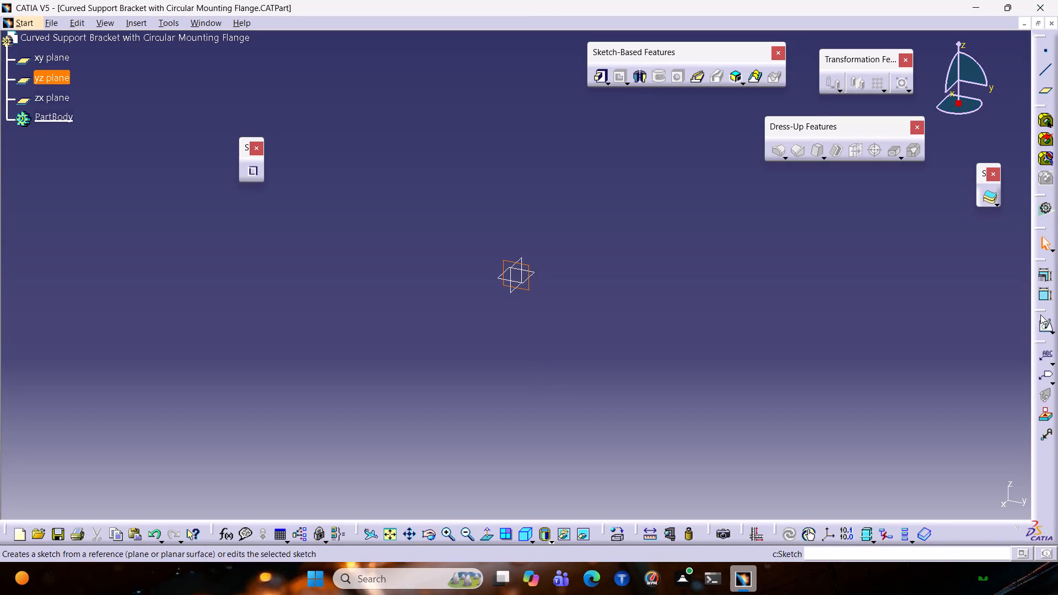
left_click_drag(1040, 312, 700, 37)
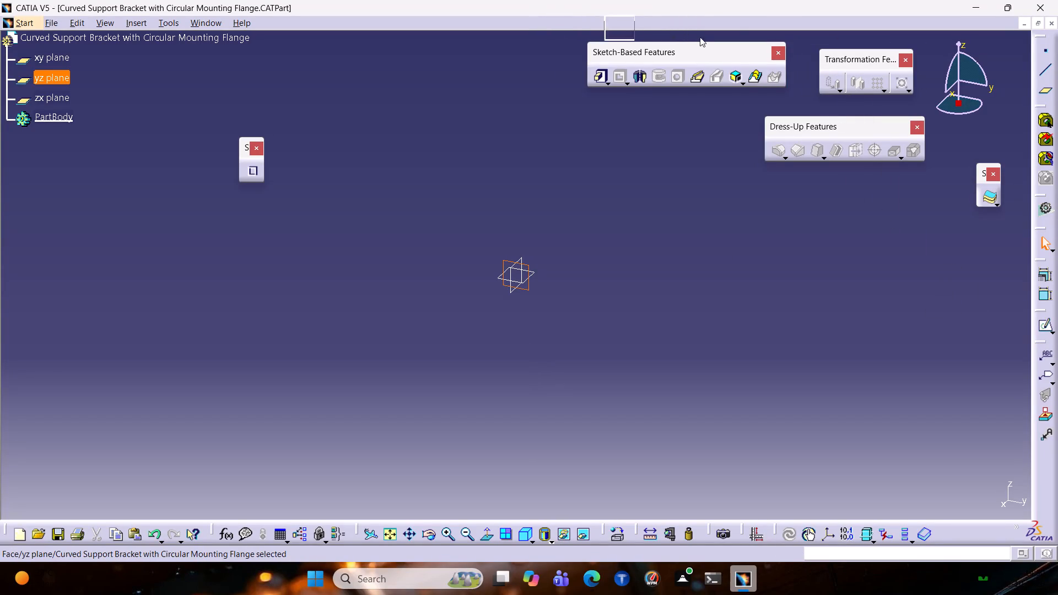
left_click_drag(700, 37, 1036, 107)
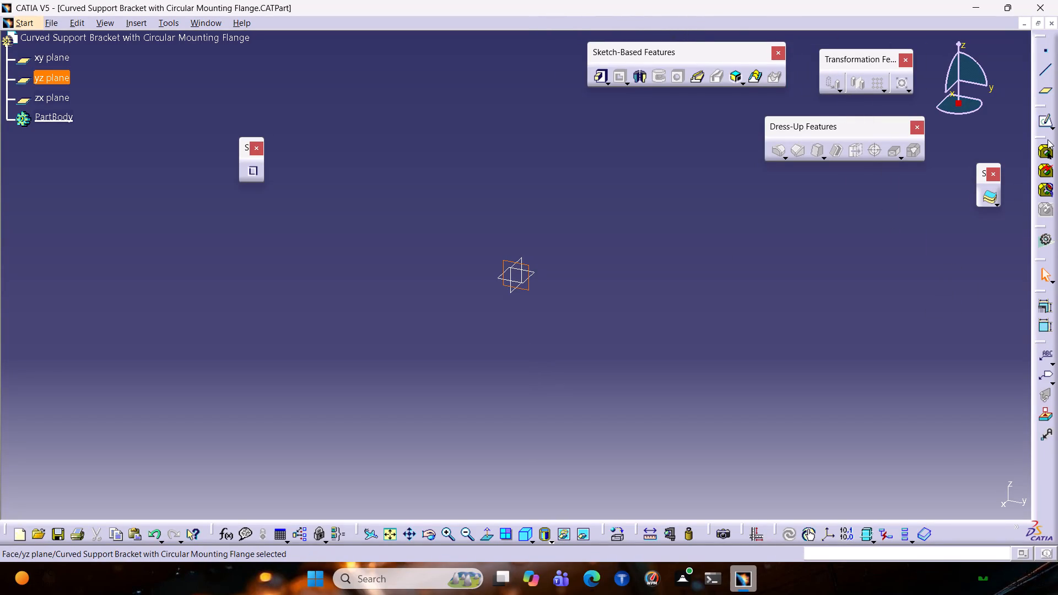
left_click(1046, 128)
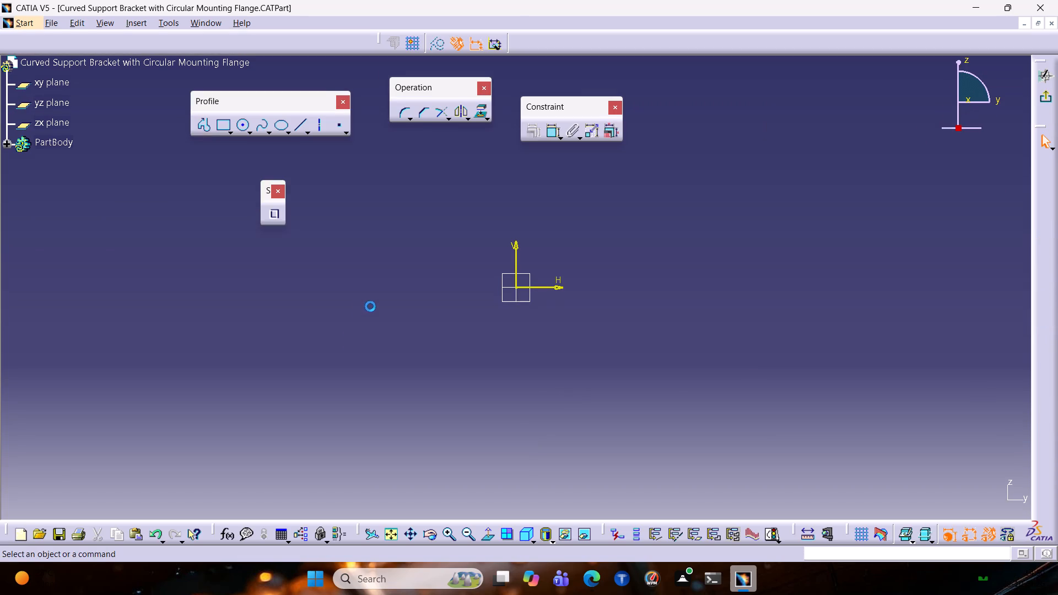
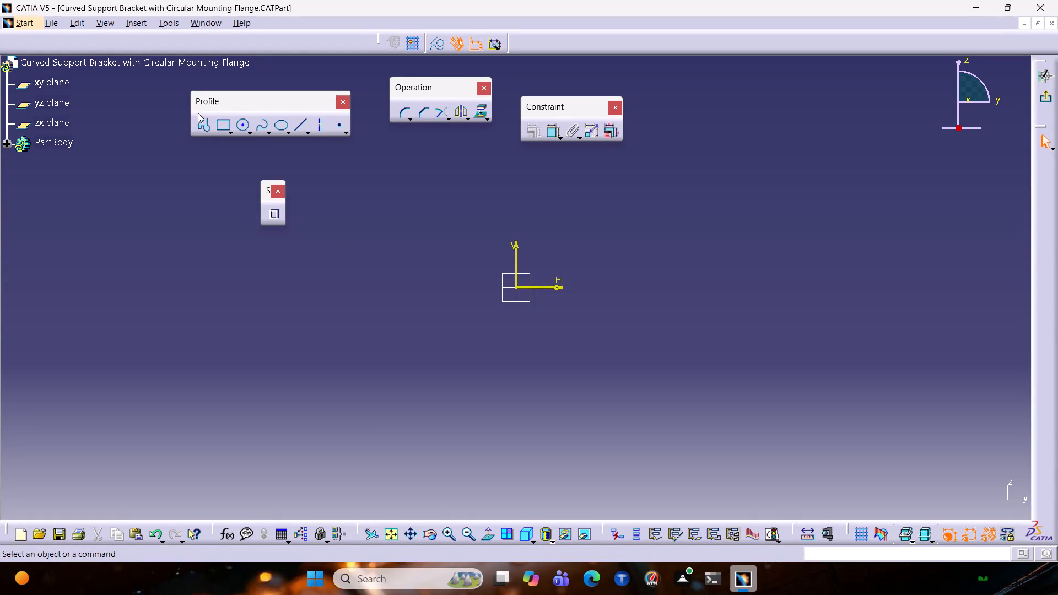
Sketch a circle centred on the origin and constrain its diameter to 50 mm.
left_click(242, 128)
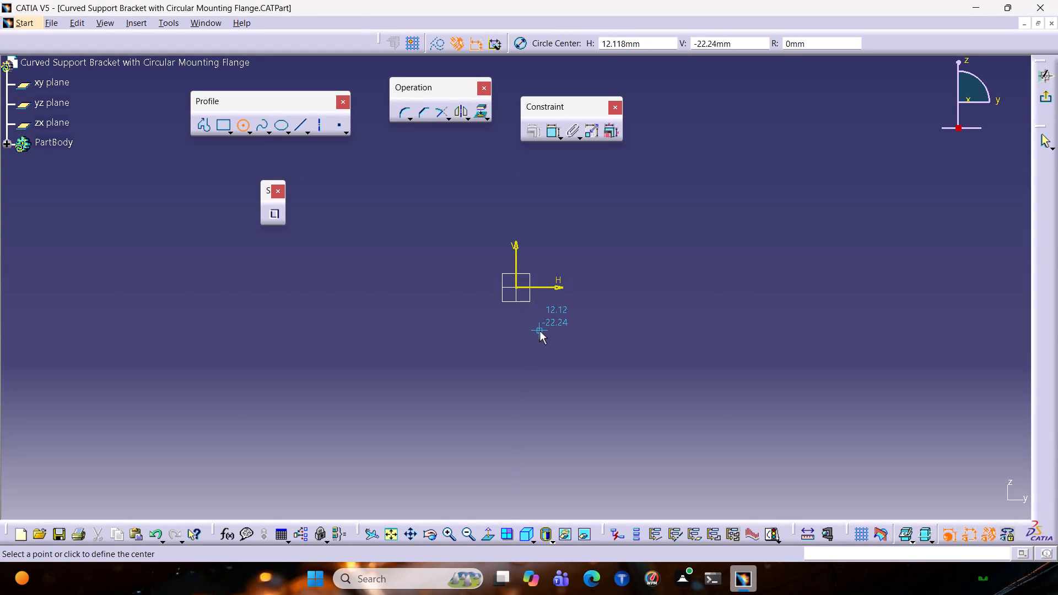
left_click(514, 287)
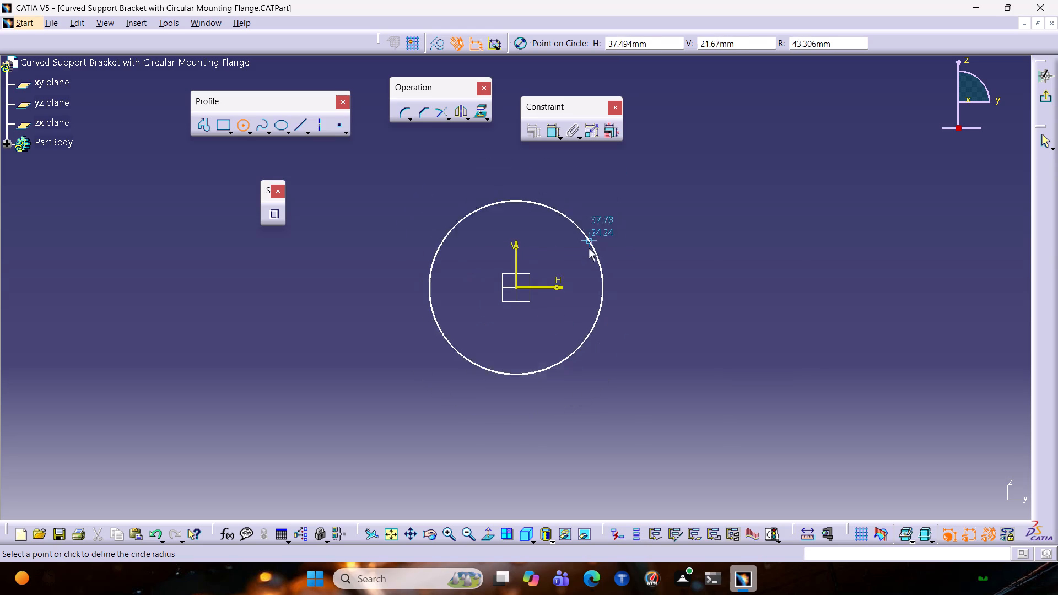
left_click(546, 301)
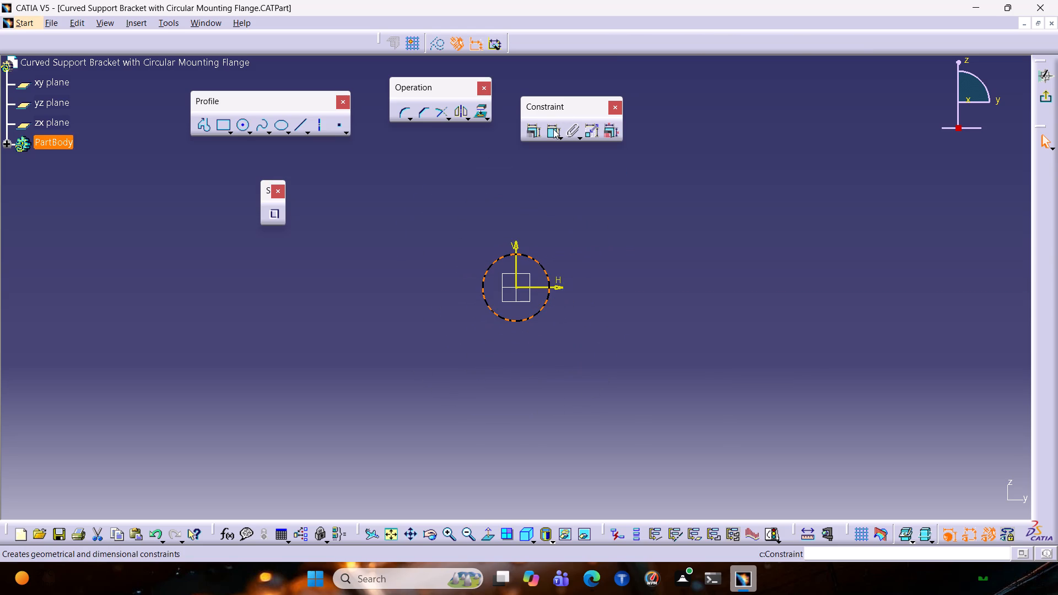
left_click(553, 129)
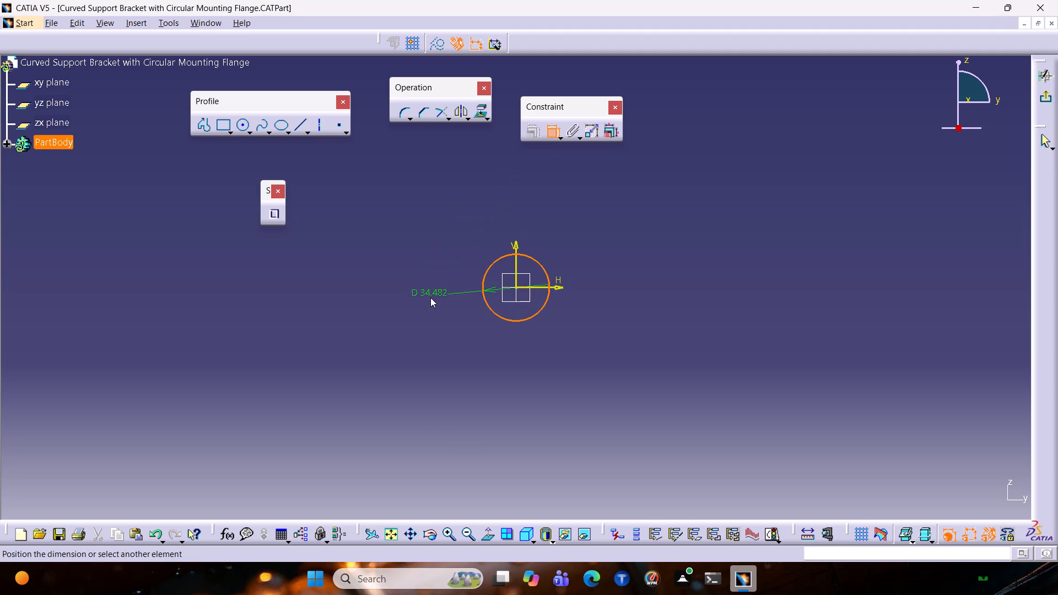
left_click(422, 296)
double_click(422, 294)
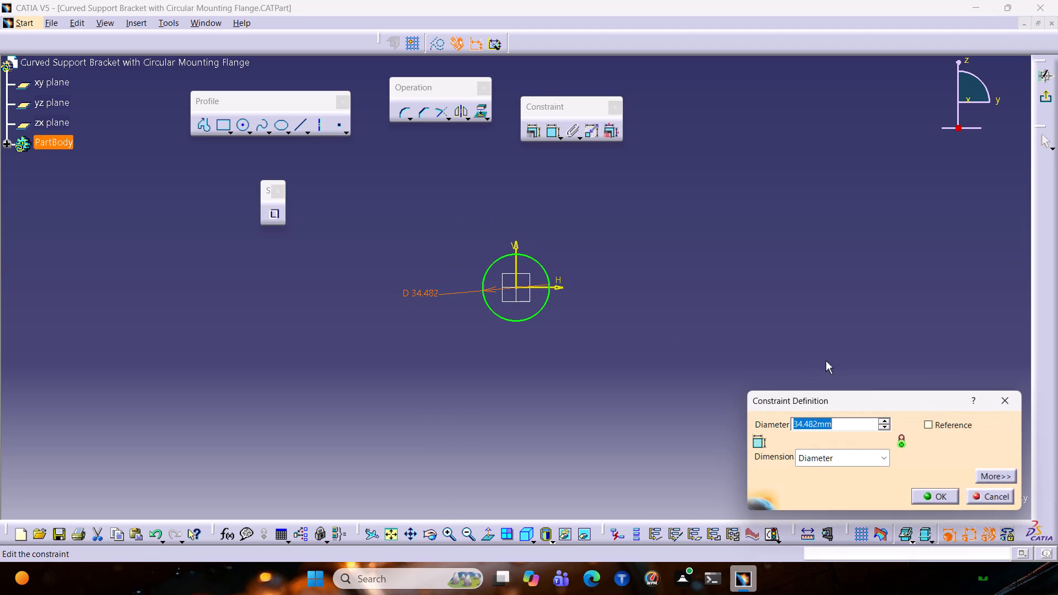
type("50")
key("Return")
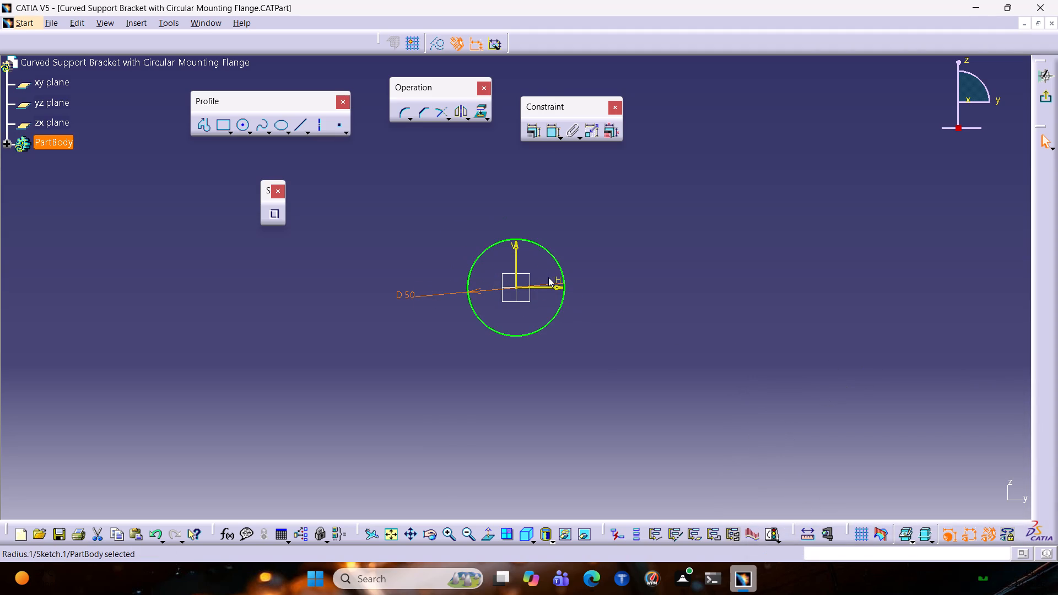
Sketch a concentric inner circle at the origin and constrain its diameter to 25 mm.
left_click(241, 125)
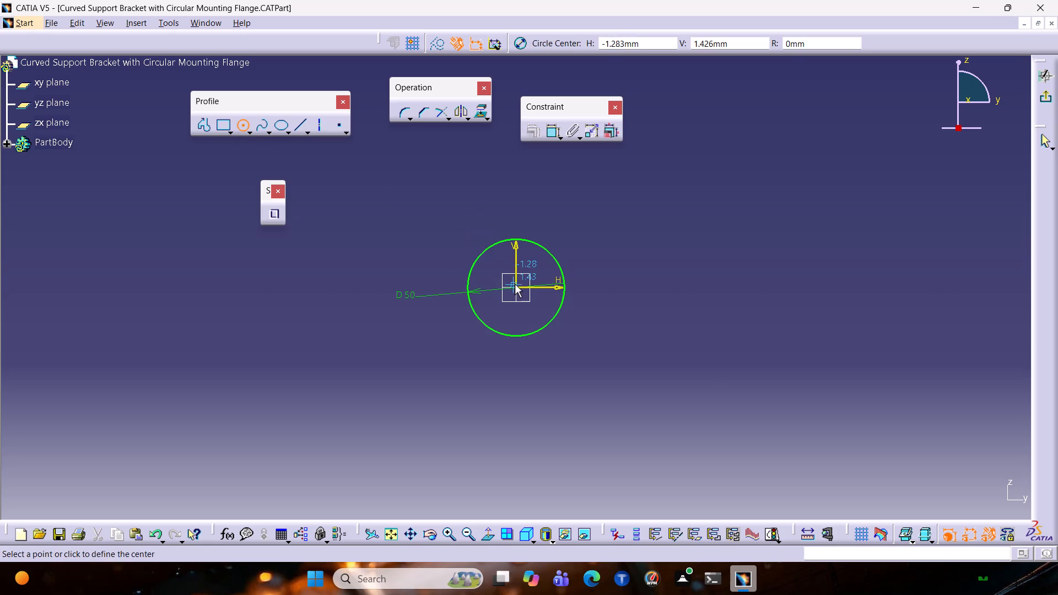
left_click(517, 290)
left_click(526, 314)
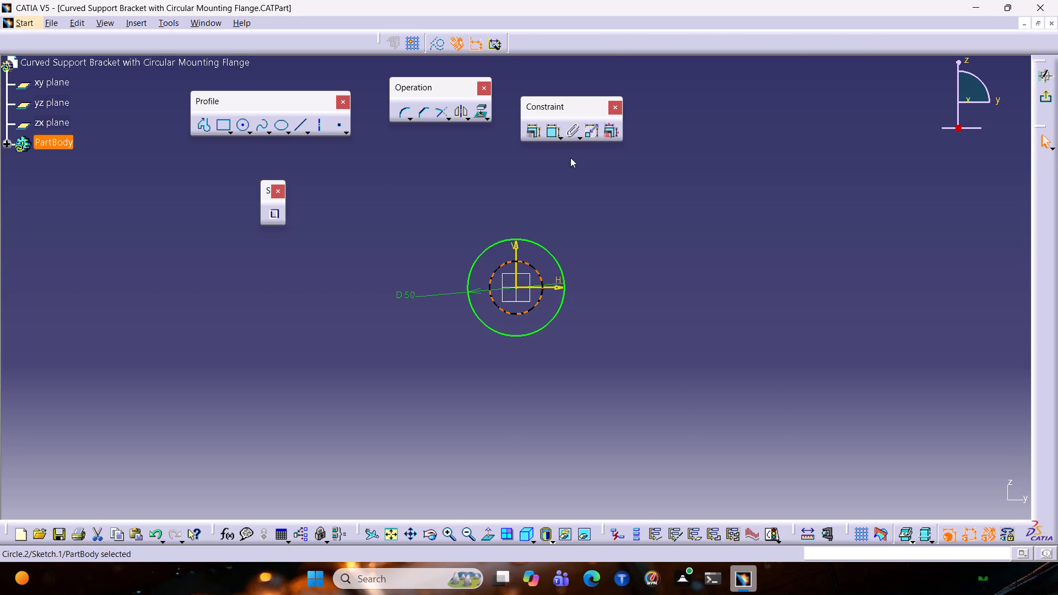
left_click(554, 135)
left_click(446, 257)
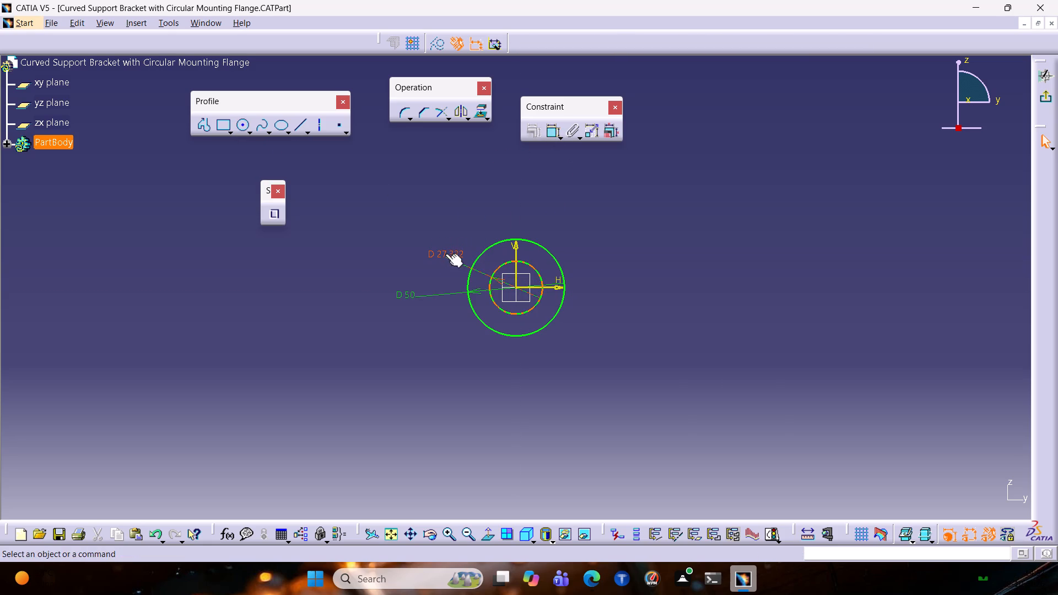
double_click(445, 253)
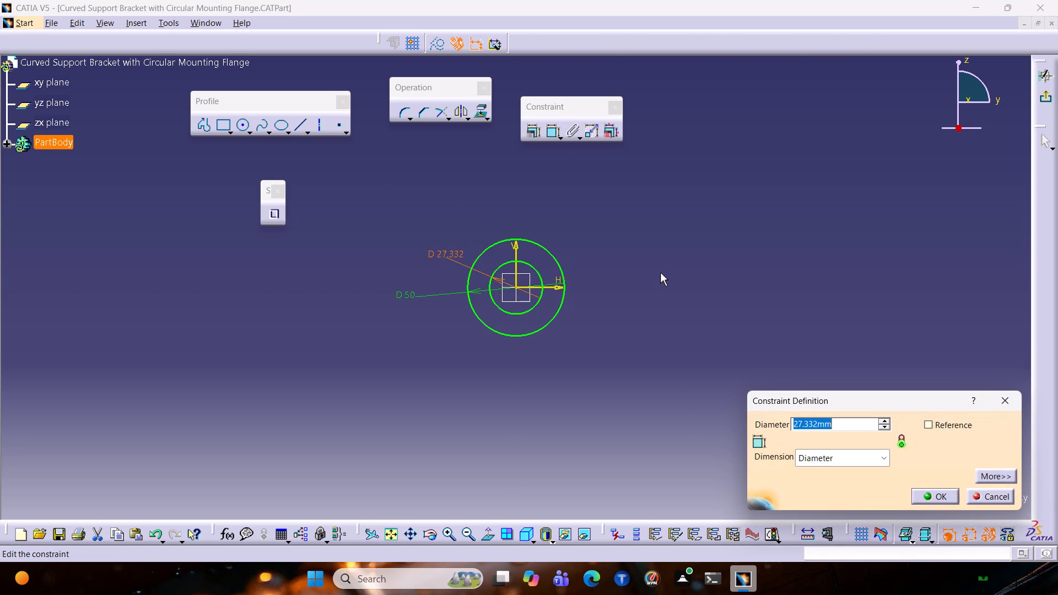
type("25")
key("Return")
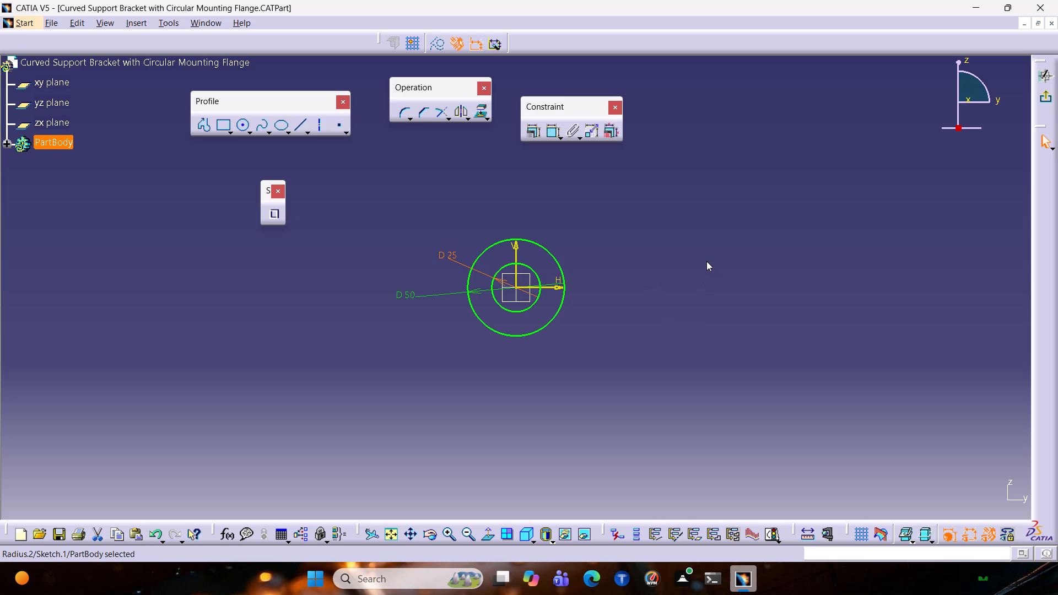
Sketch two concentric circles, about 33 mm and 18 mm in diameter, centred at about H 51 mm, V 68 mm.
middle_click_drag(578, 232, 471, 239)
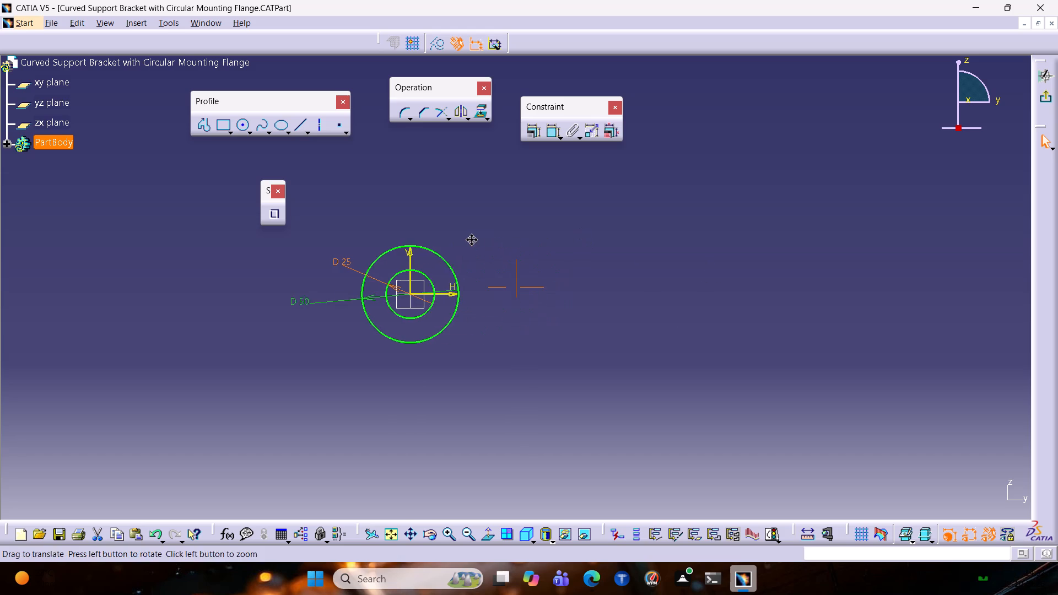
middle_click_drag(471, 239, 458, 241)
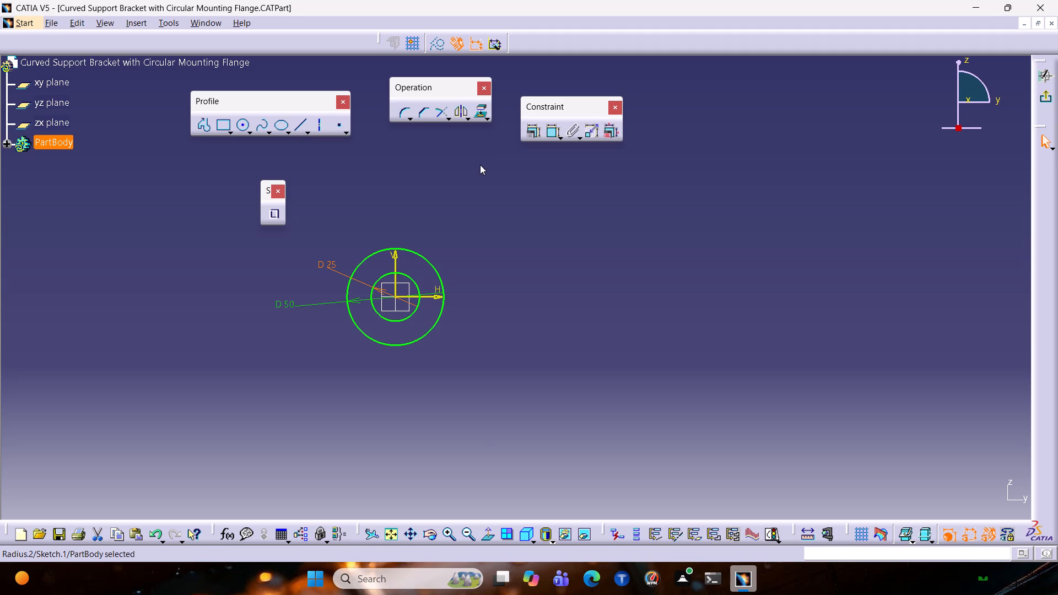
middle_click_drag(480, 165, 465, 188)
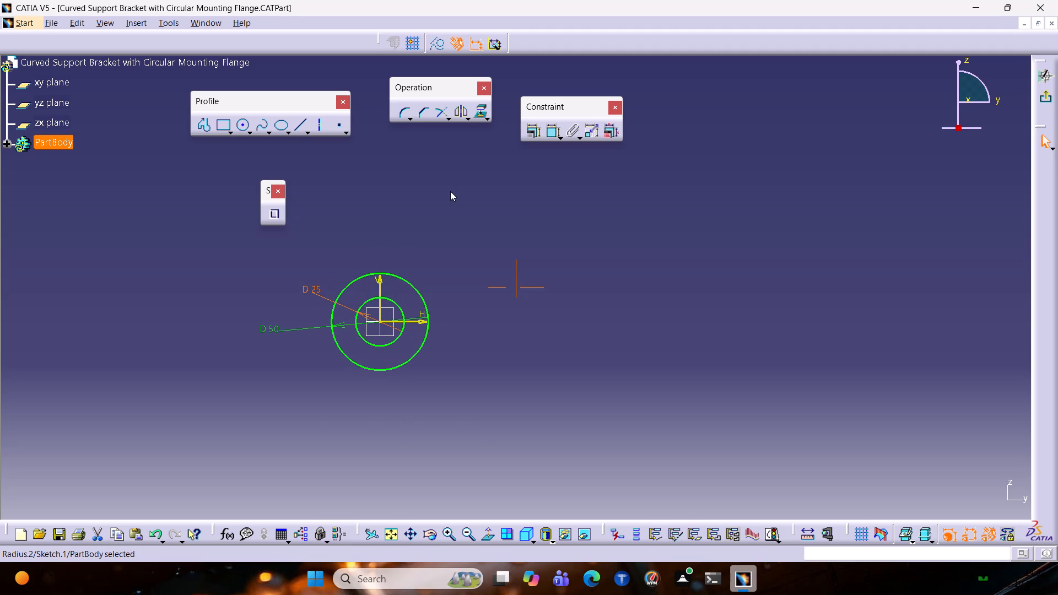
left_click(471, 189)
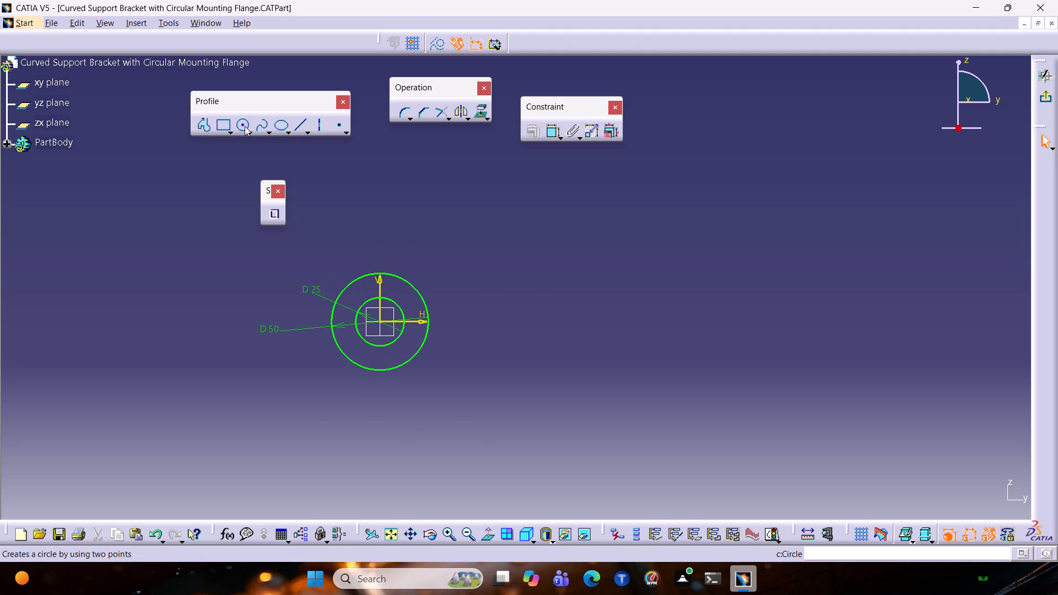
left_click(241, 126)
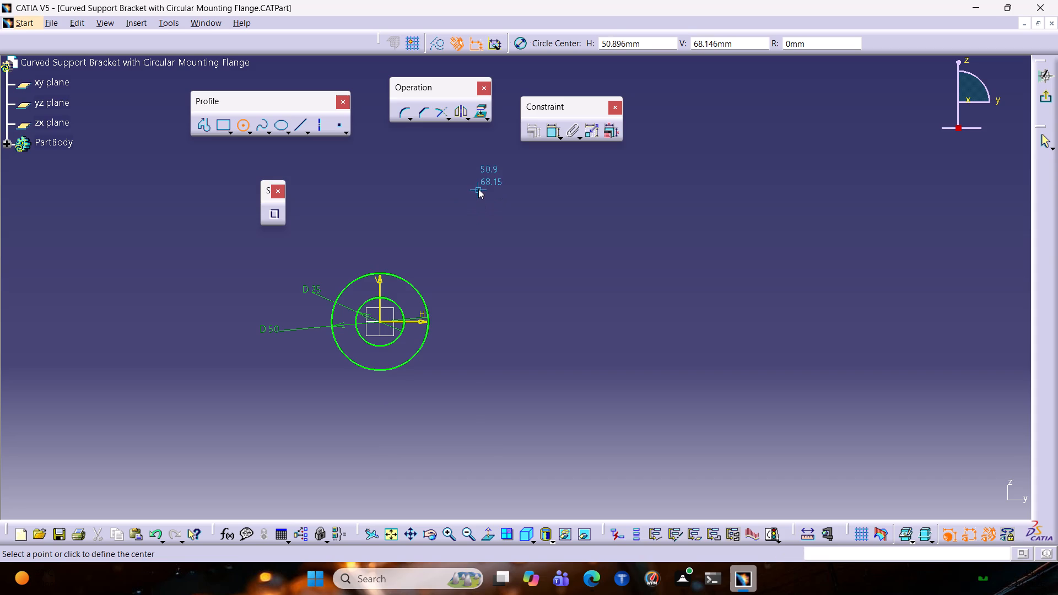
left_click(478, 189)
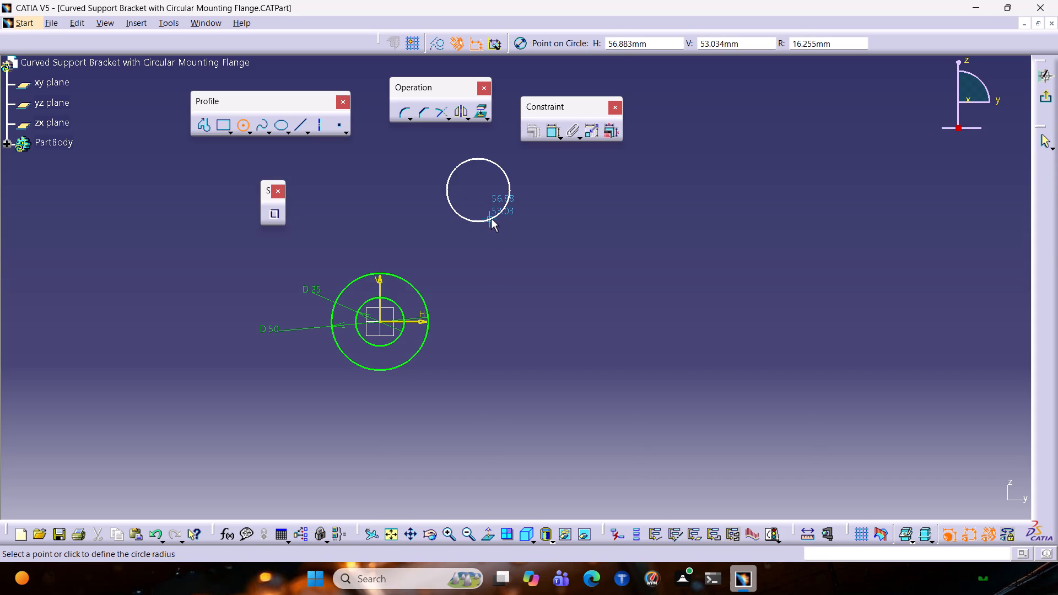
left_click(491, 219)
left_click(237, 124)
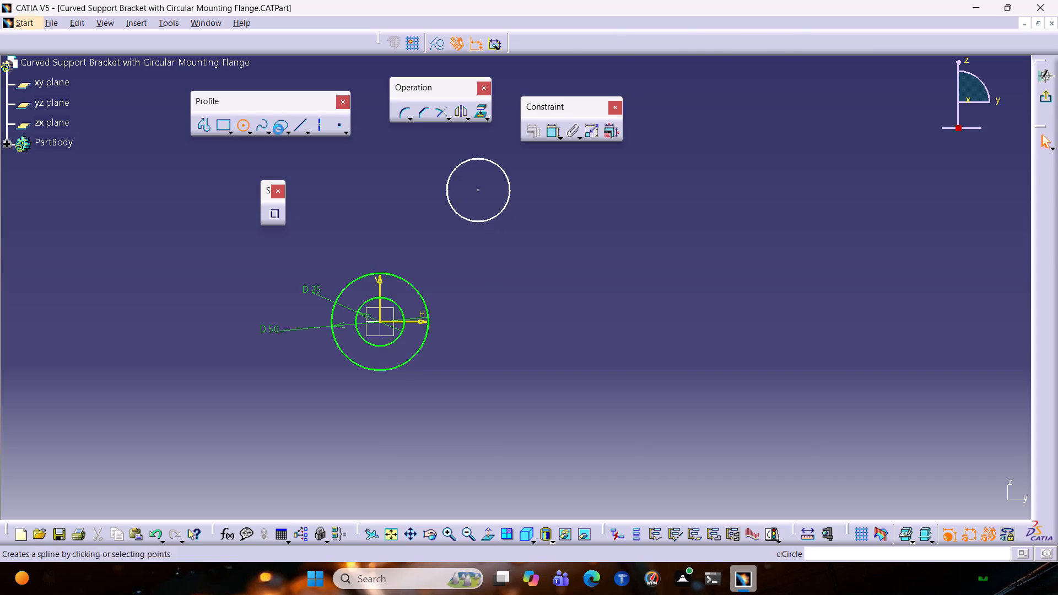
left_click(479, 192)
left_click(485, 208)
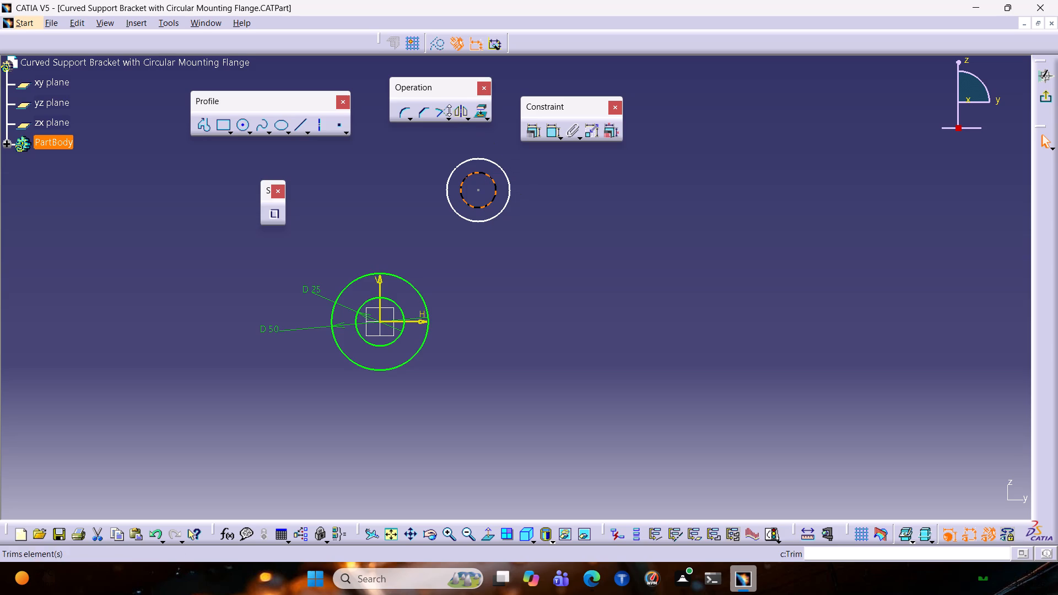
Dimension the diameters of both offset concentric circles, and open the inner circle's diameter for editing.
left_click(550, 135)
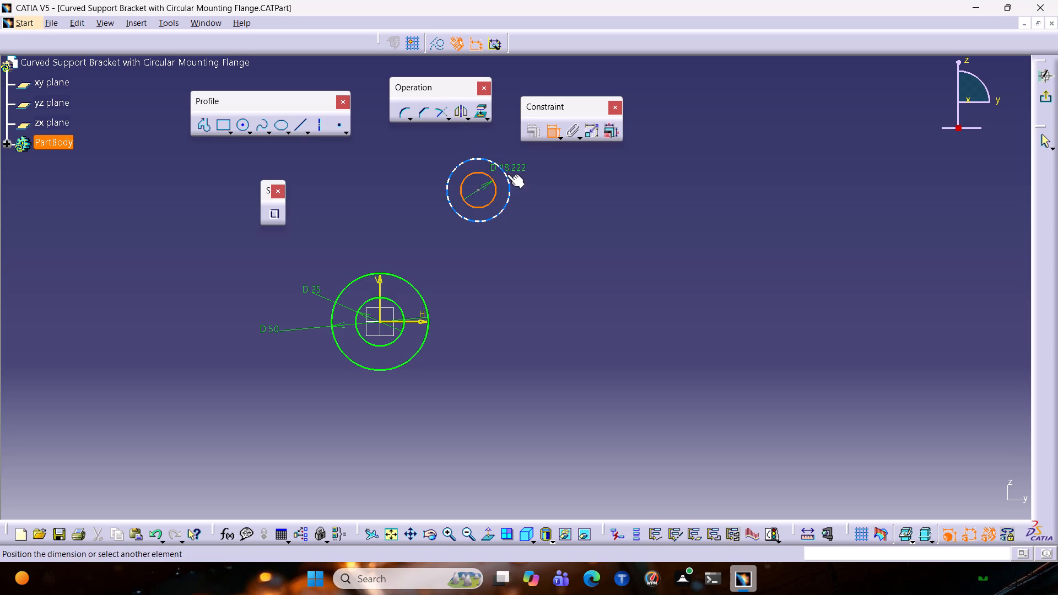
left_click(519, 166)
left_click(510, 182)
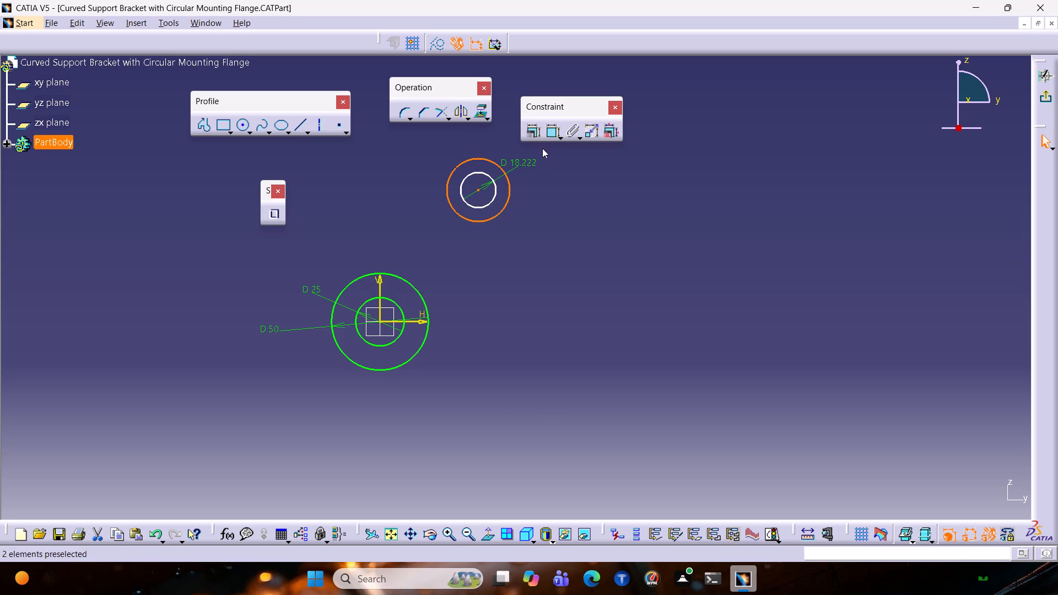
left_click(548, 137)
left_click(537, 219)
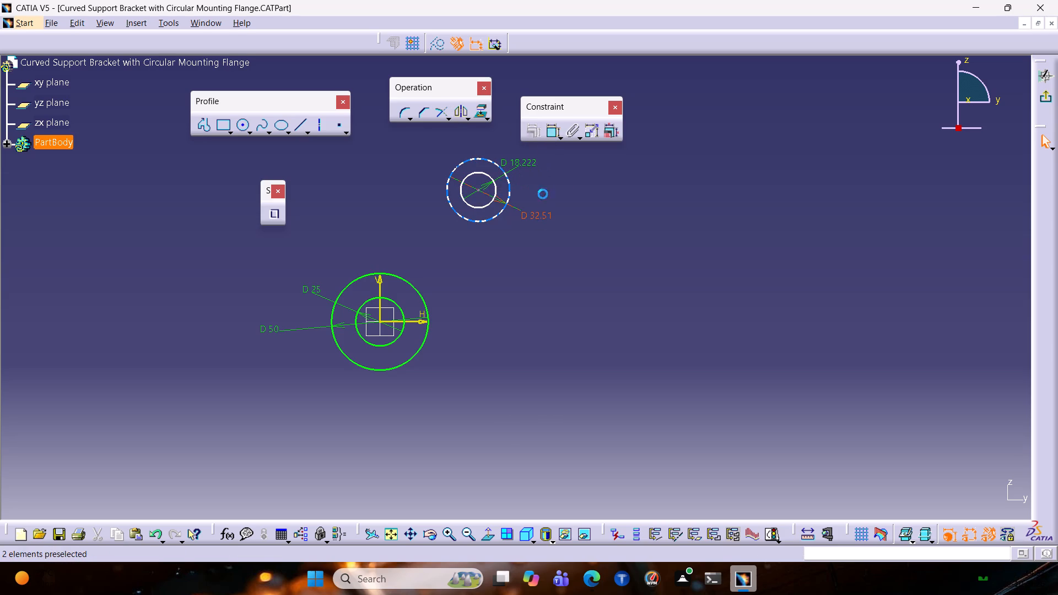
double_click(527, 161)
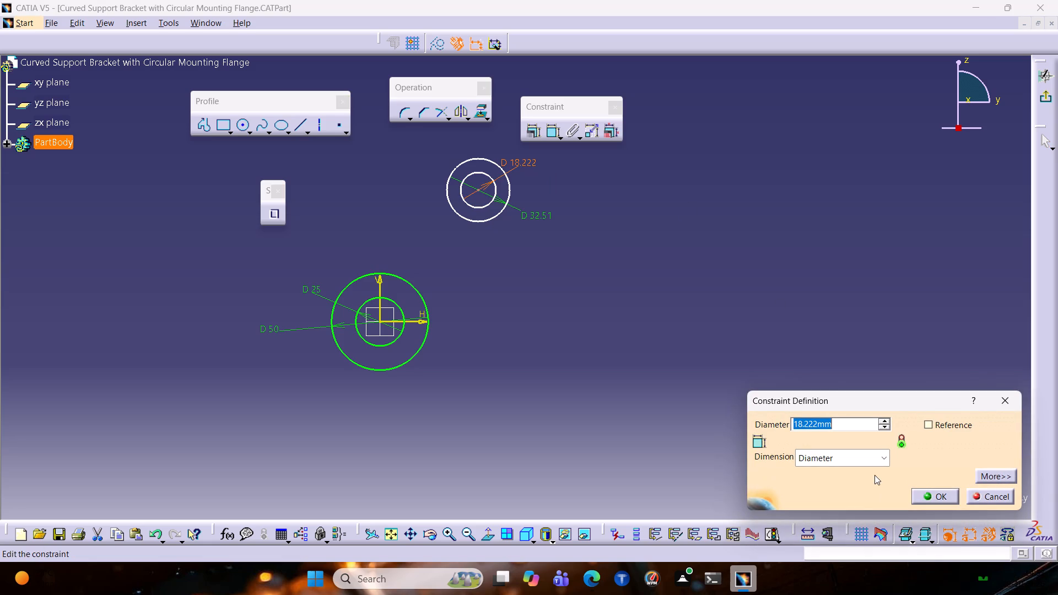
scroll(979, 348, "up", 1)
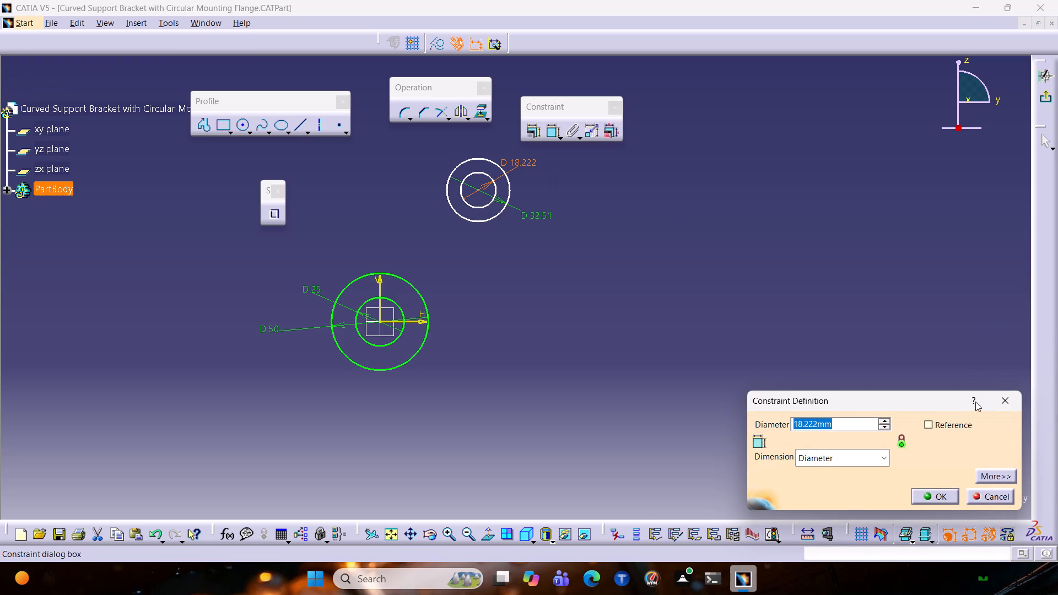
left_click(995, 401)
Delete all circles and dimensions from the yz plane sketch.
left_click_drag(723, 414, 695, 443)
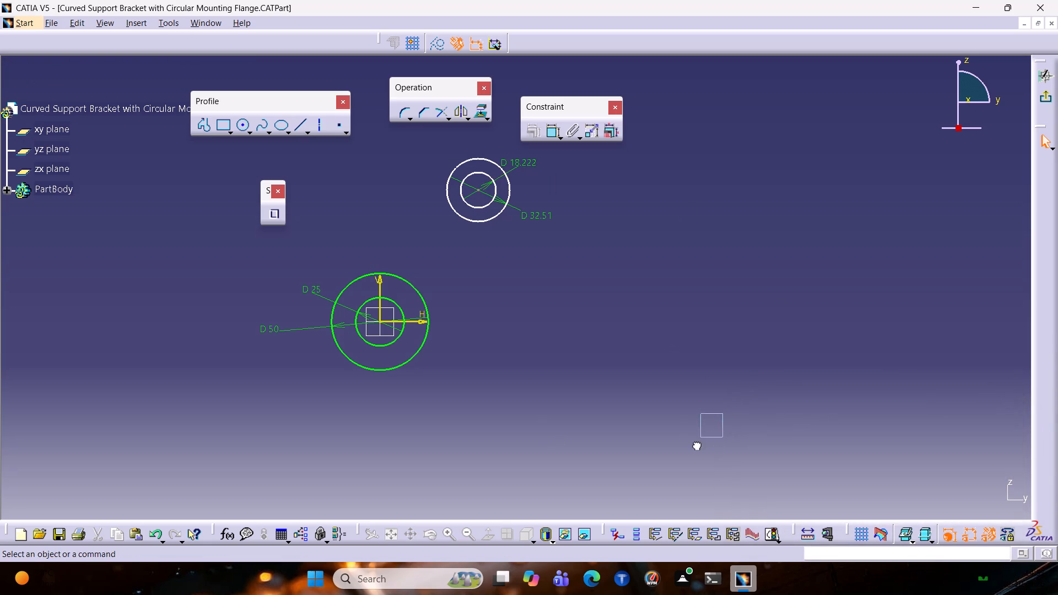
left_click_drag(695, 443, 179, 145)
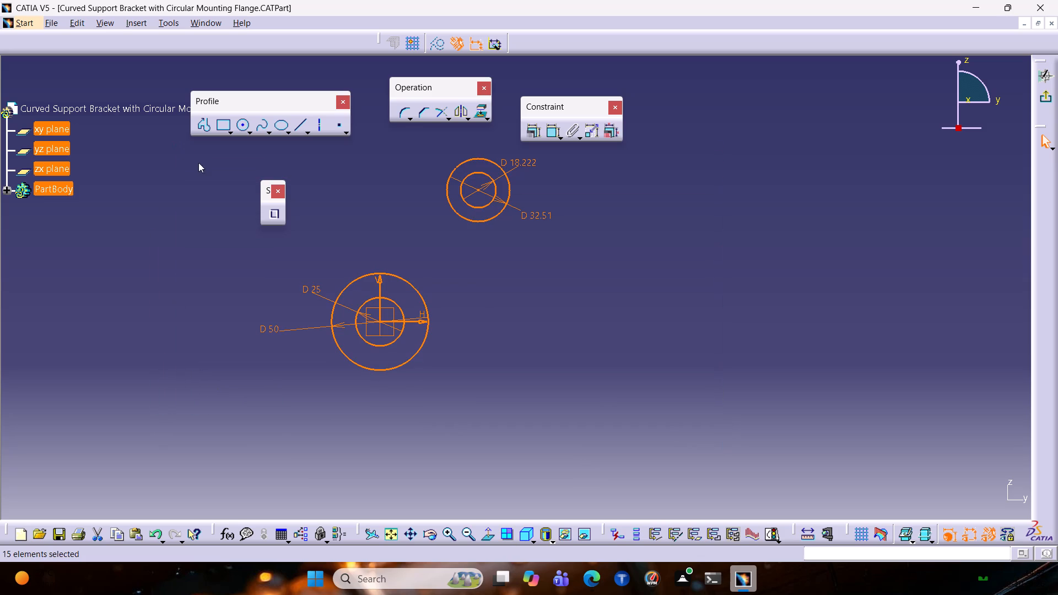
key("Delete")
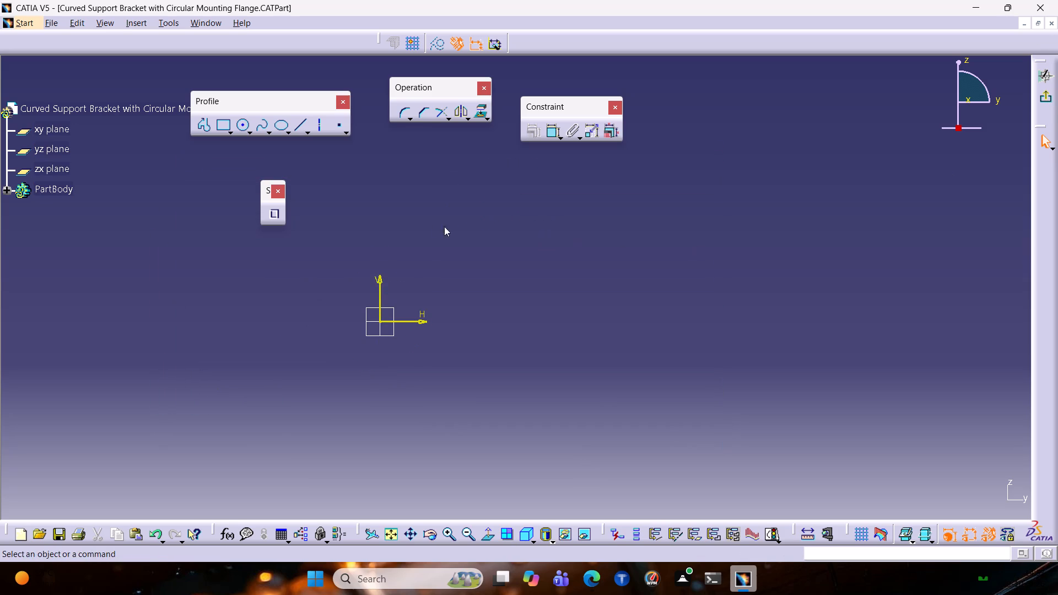
Exit the yz plane sketch and open a new sketch on the xy plane.
left_click(1049, 96)
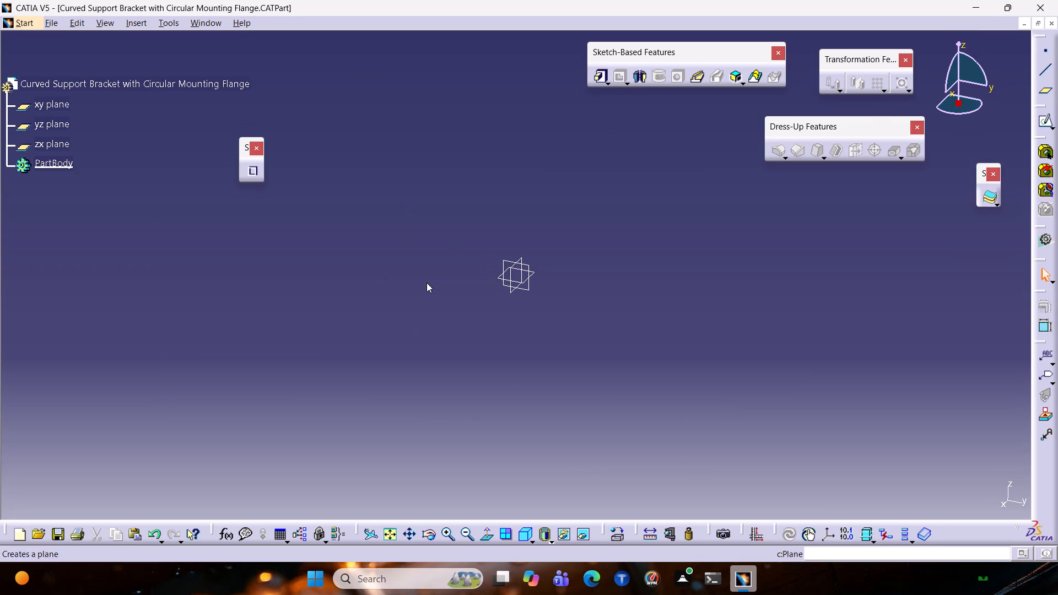
left_click(533, 271)
left_click(1043, 122)
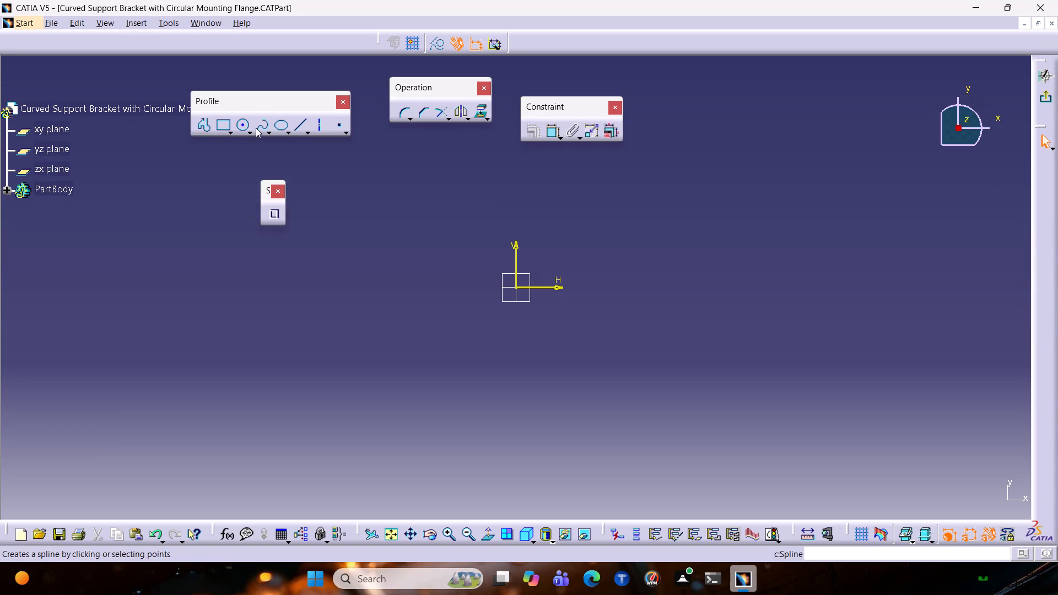
Sketch two concentric circles centred on the origin, with radii of about 28 mm and 11 mm.
left_click(236, 123)
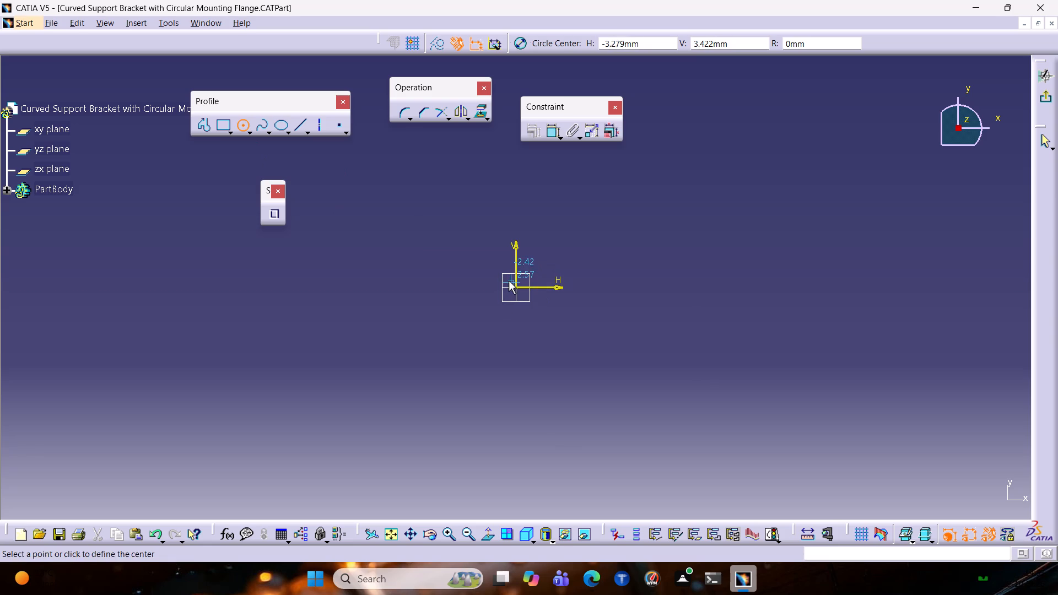
left_click(517, 288)
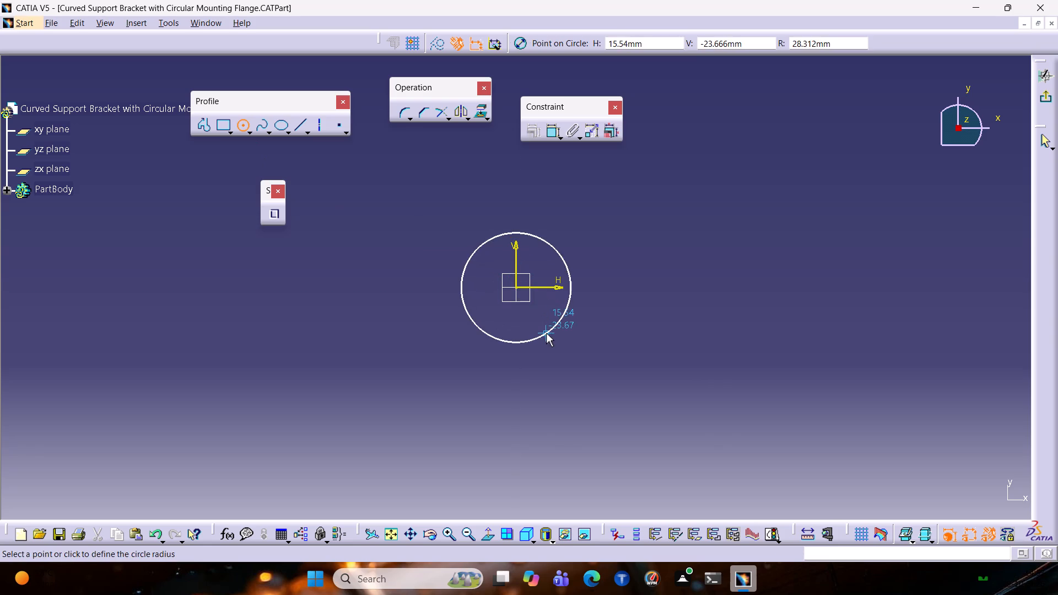
left_click(546, 333)
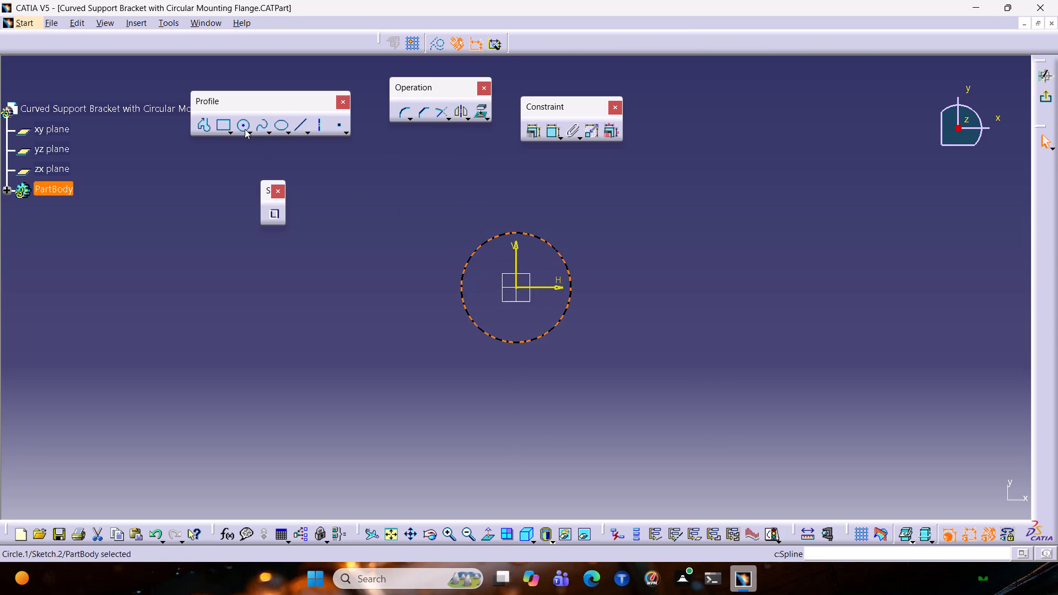
left_click(241, 125)
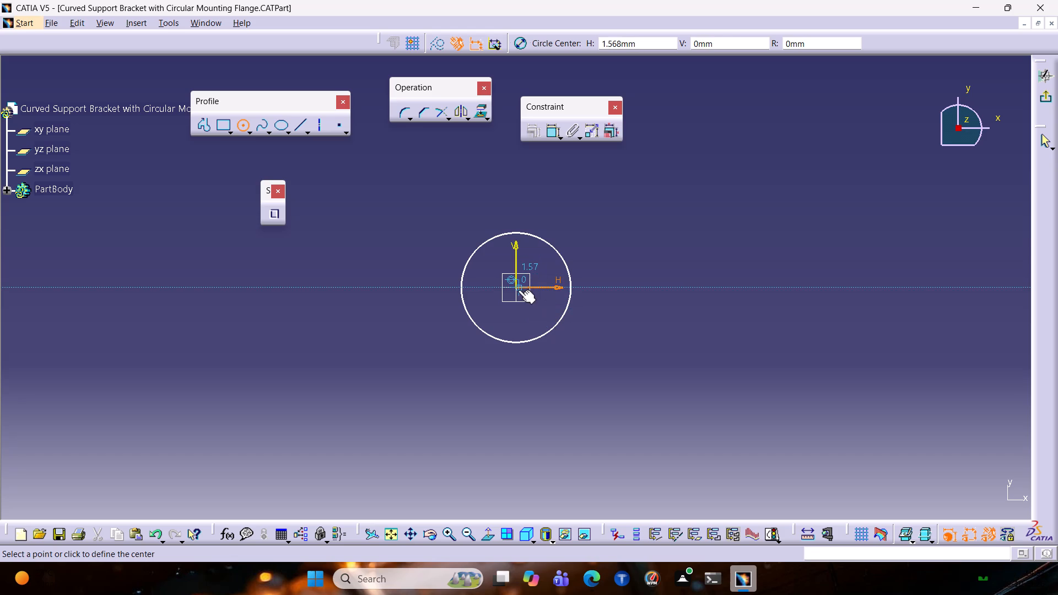
left_click(515, 290)
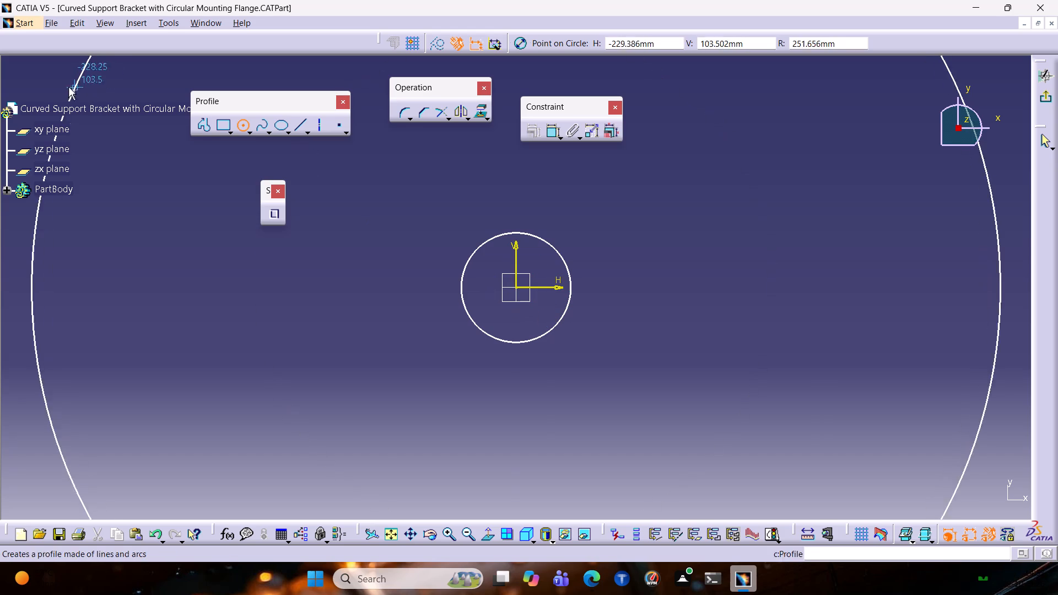
left_click(511, 265)
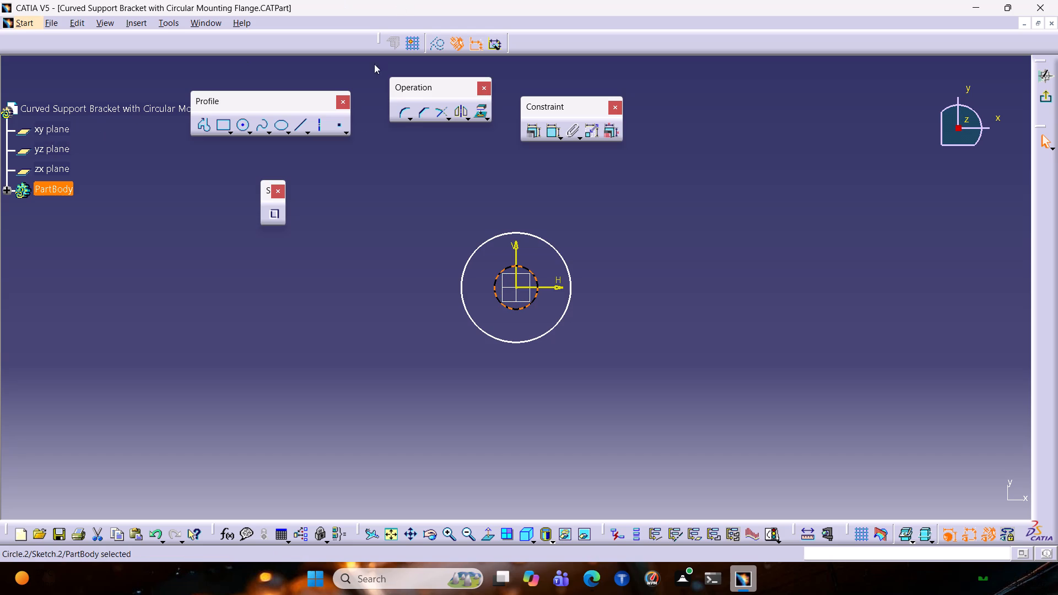
Dimension the diameters of the inner and outer concentric circles centred on the origin.
left_click(549, 131)
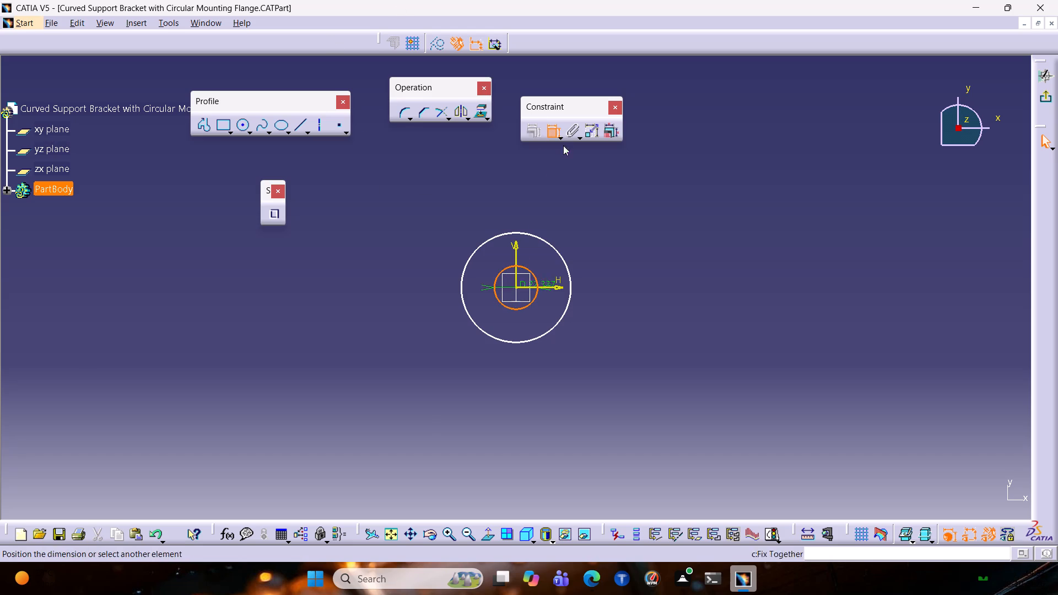
left_click_drag(461, 209, 454, 213)
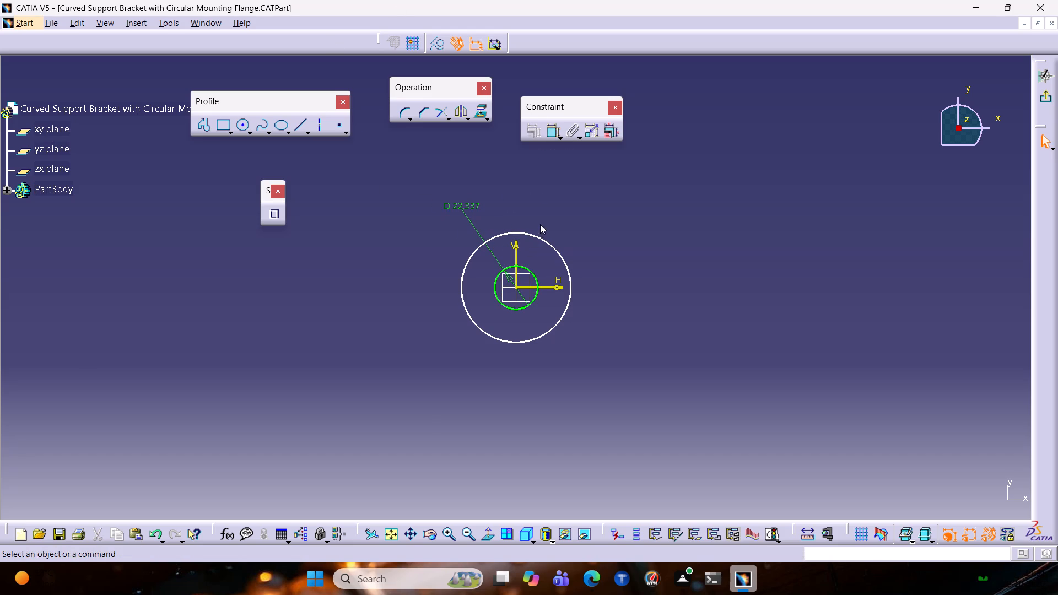
left_click(510, 229)
left_click(508, 235)
left_click(557, 131)
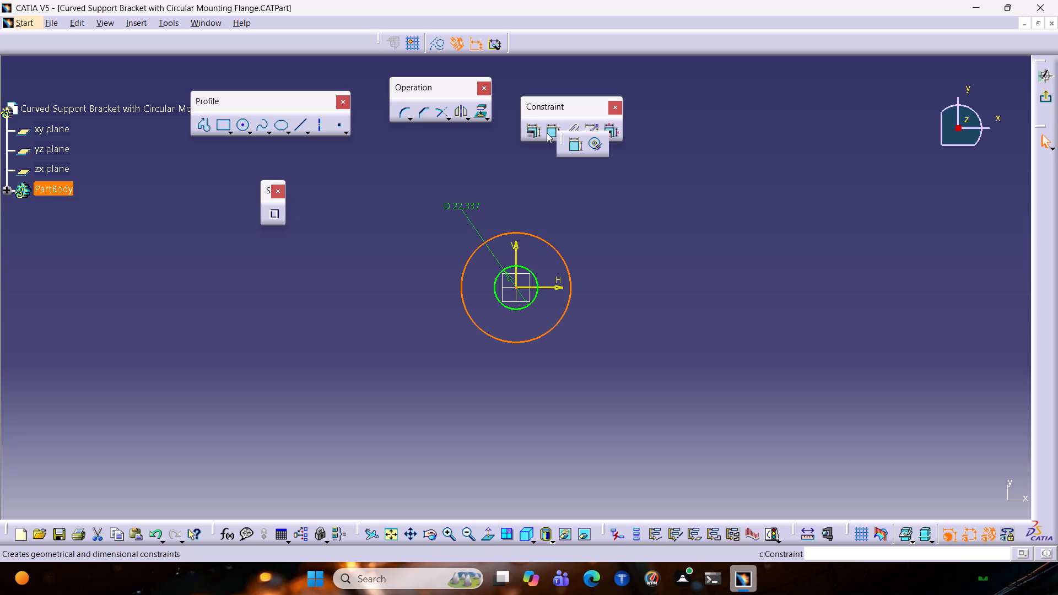
double_click(548, 133)
left_click(504, 218)
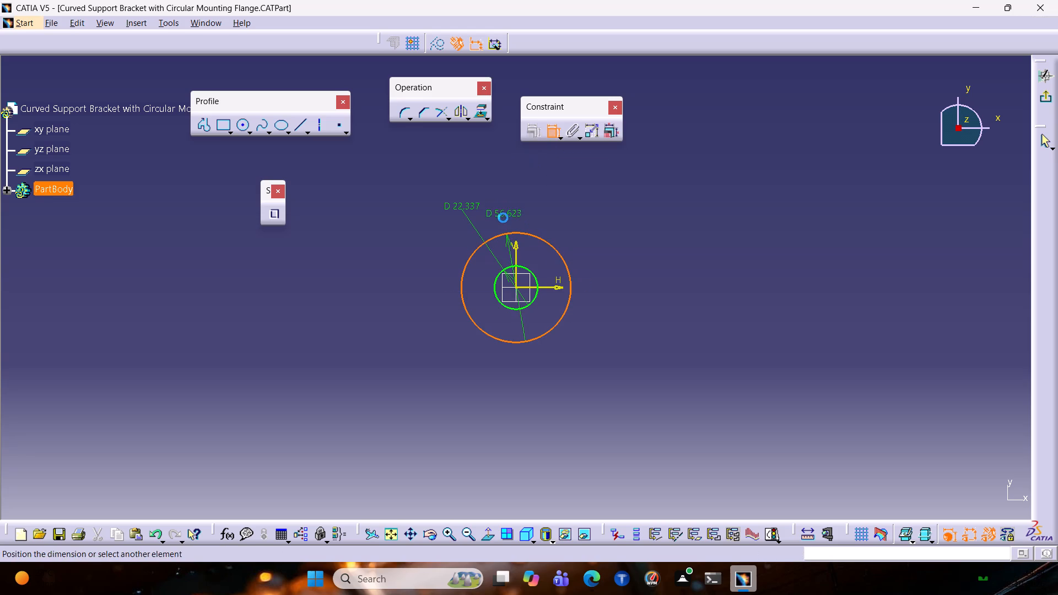
Set the origin circles' diameters to 25 mm for the inner and 50 mm for the outer.
double_click(459, 205)
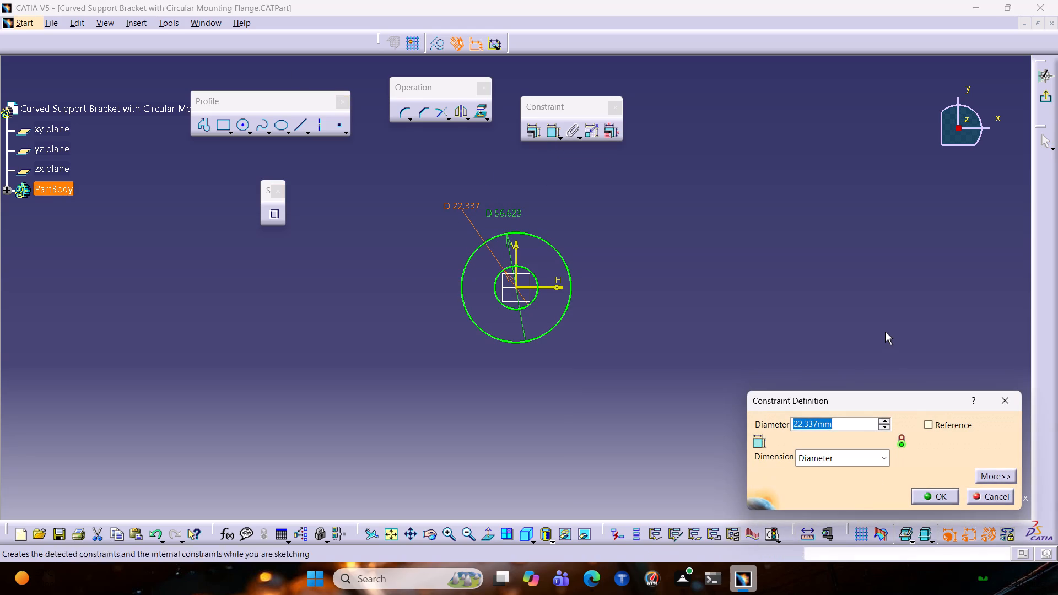
type("25")
key("Return")
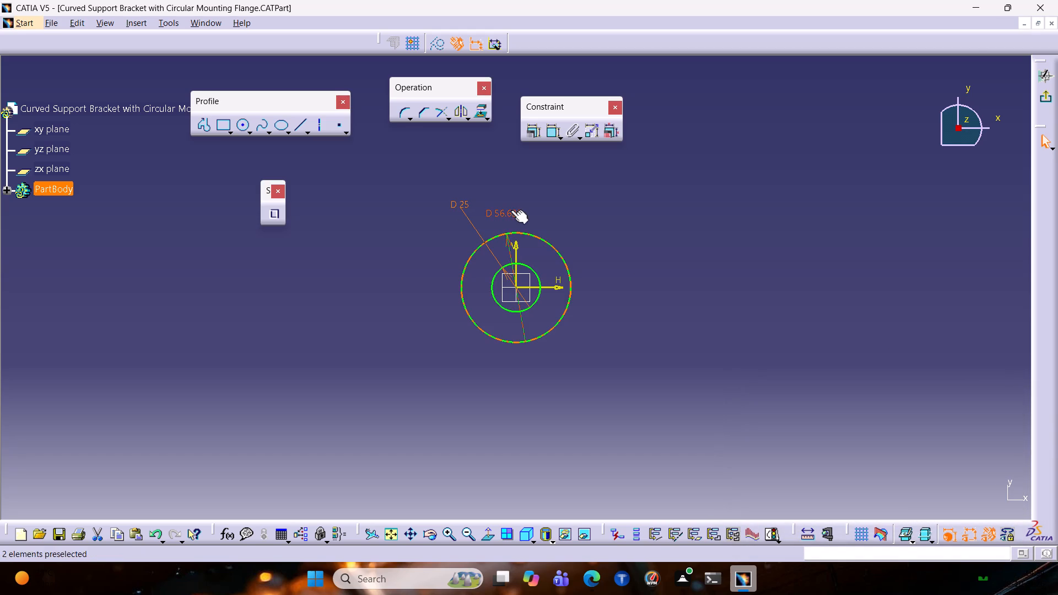
double_click(511, 210)
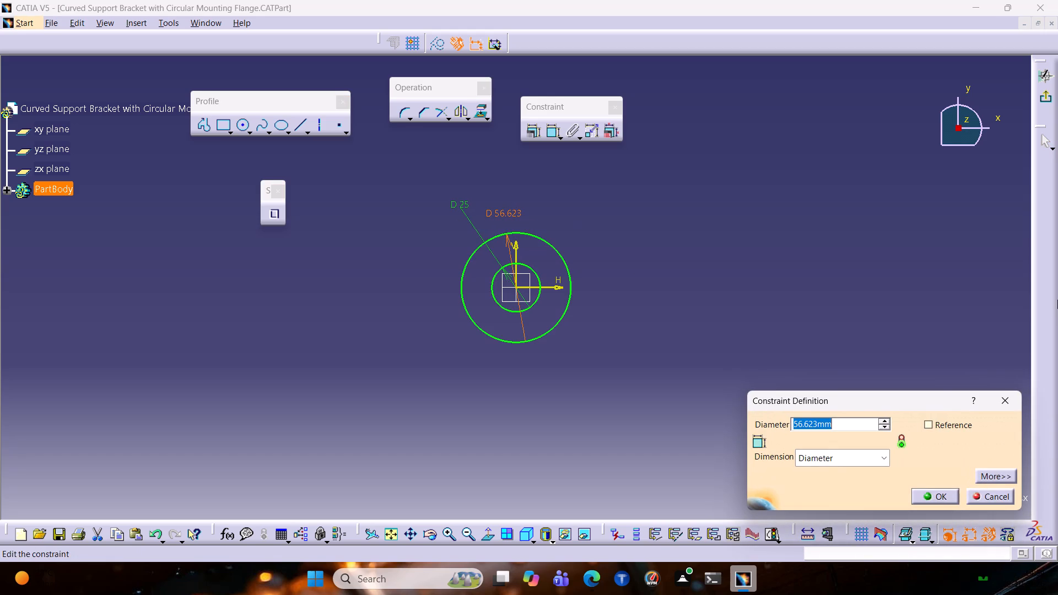
type("50")
key("Return")
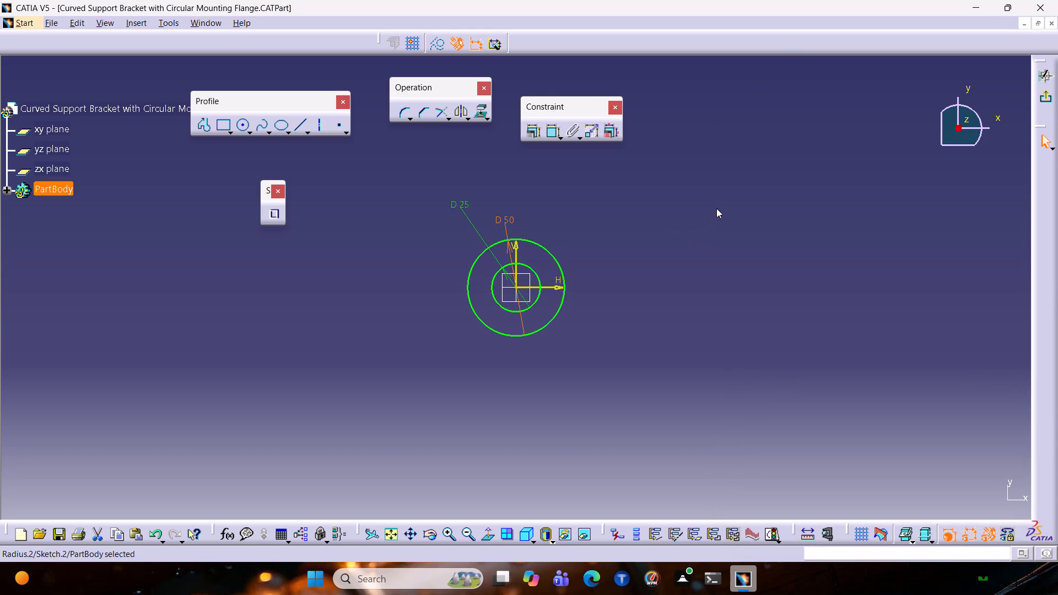
Sketch two concentric circles, about 27 mm and 15 mm in diameter, centred at about H 58 mm, V 84 mm.
middle_click_drag(703, 224, 559, 247)
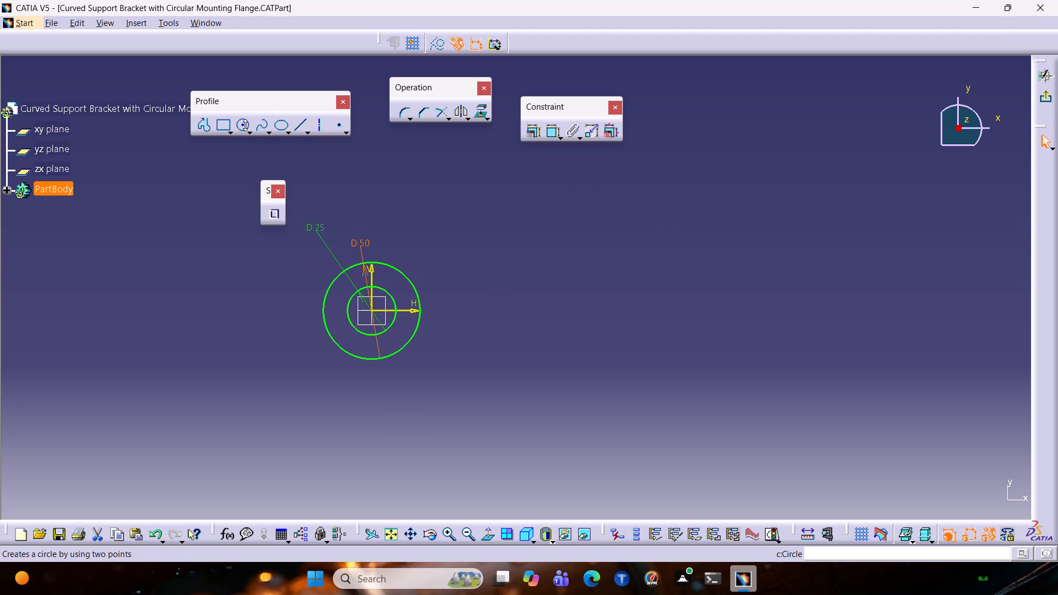
left_click(245, 125)
double_click(242, 125)
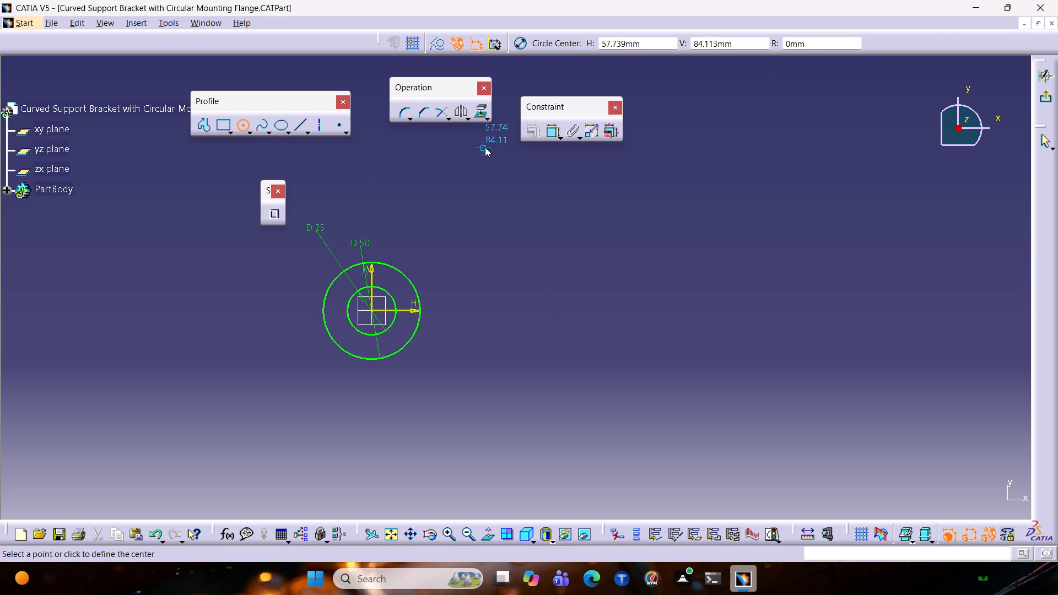
left_click(485, 147)
left_click(495, 172)
middle_click_drag(499, 157, 494, 183)
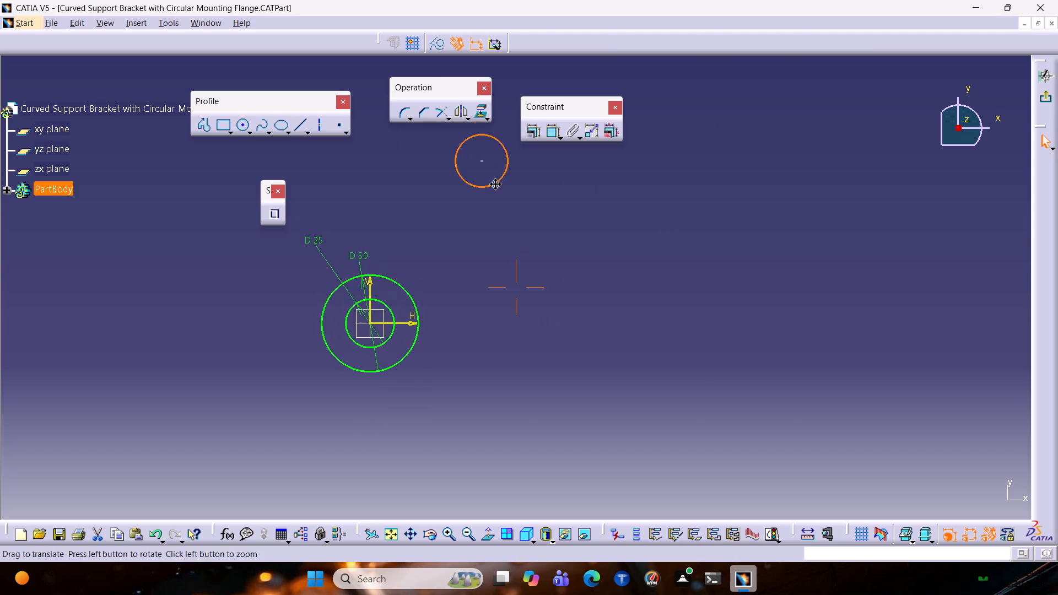
middle_click_drag(494, 183, 493, 217)
left_click(243, 123)
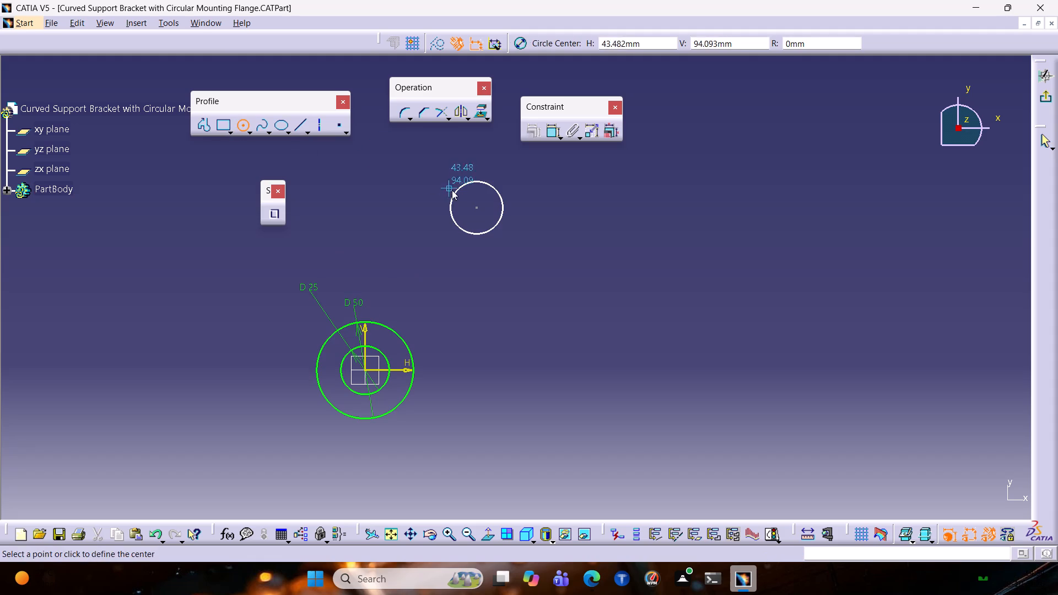
left_click(478, 208)
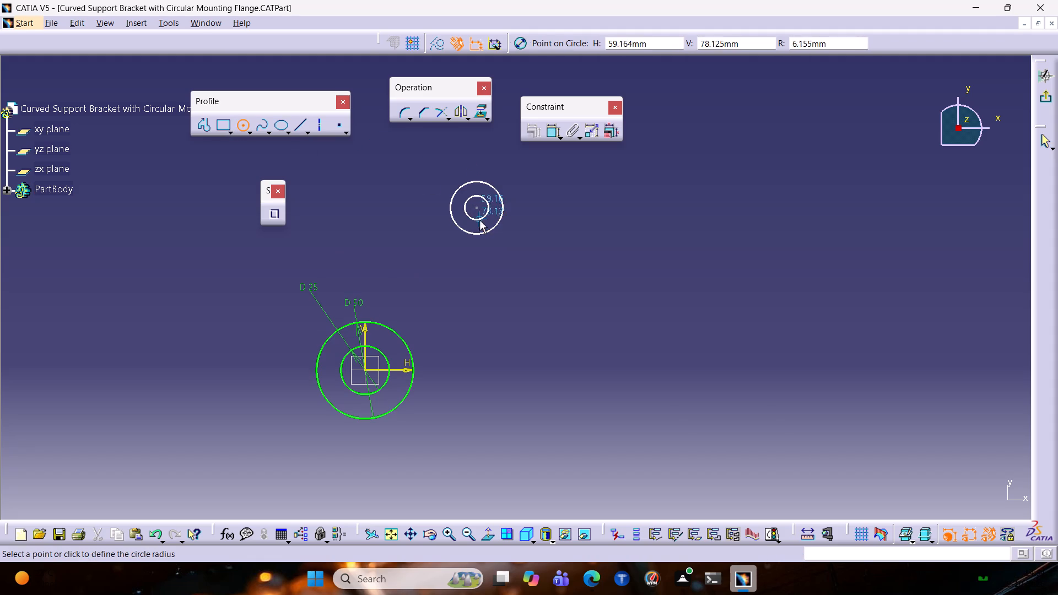
left_click(481, 223)
Dimension the diameters of the inner and outer offset concentric circles.
left_click(548, 136)
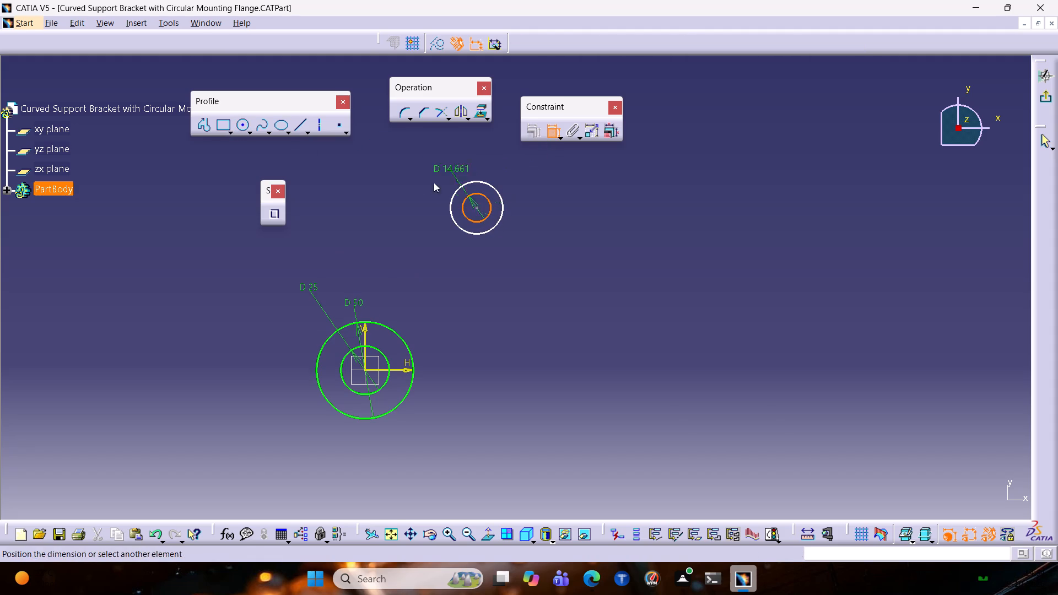
left_click(463, 175)
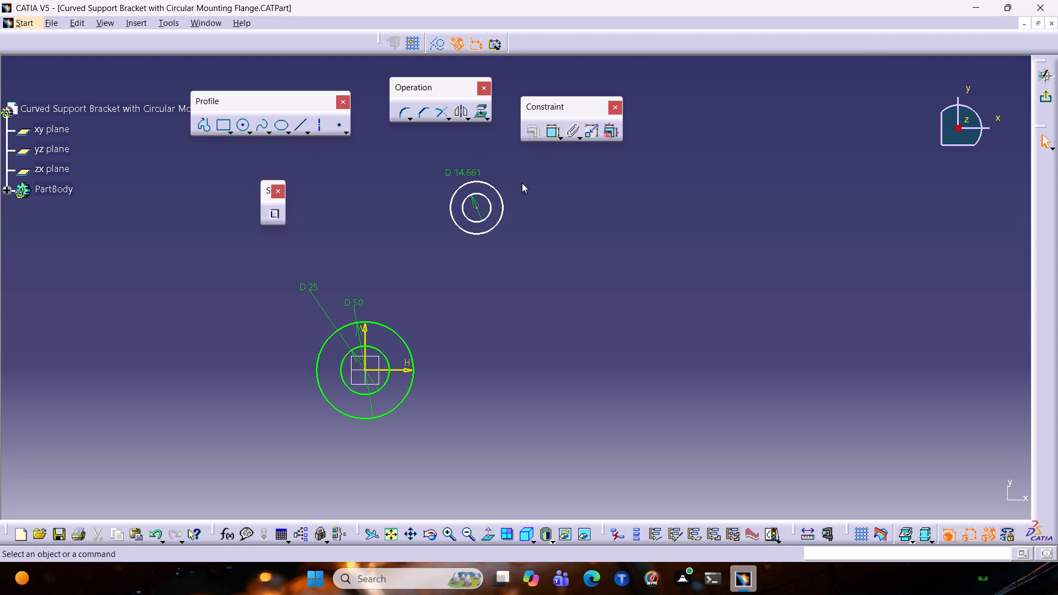
left_click(498, 193)
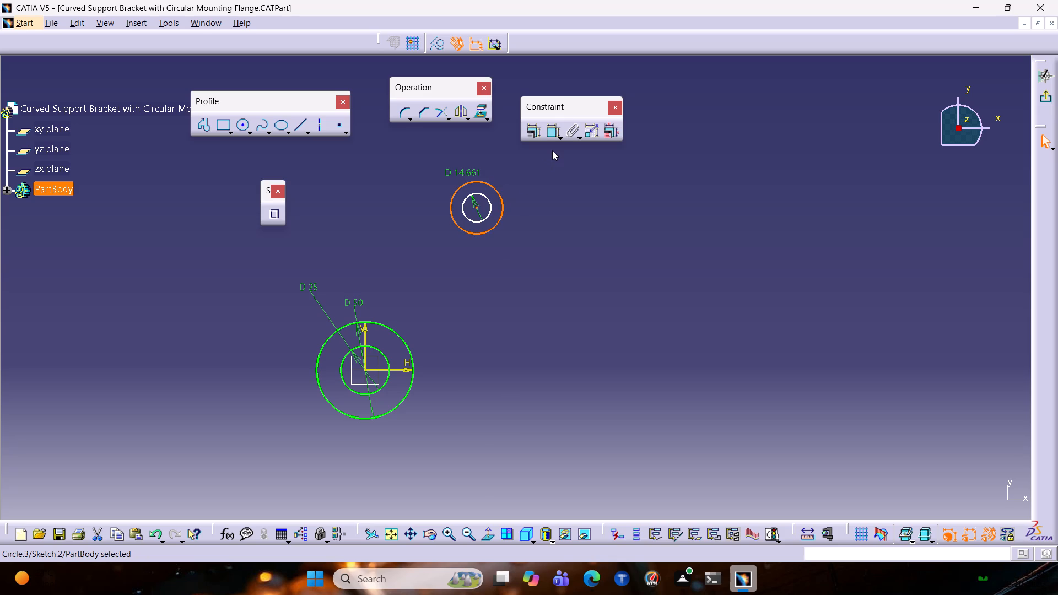
left_click(555, 136)
left_click(521, 186)
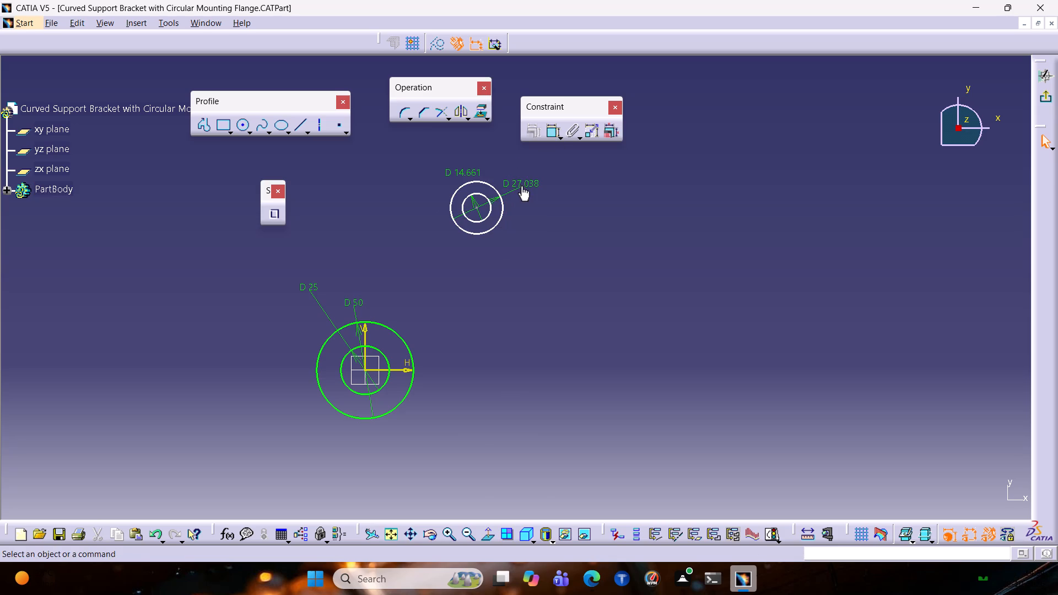
Set the offset circles' diameters to 15 mm for the inner and 34 mm for the outer.
double_click(473, 174)
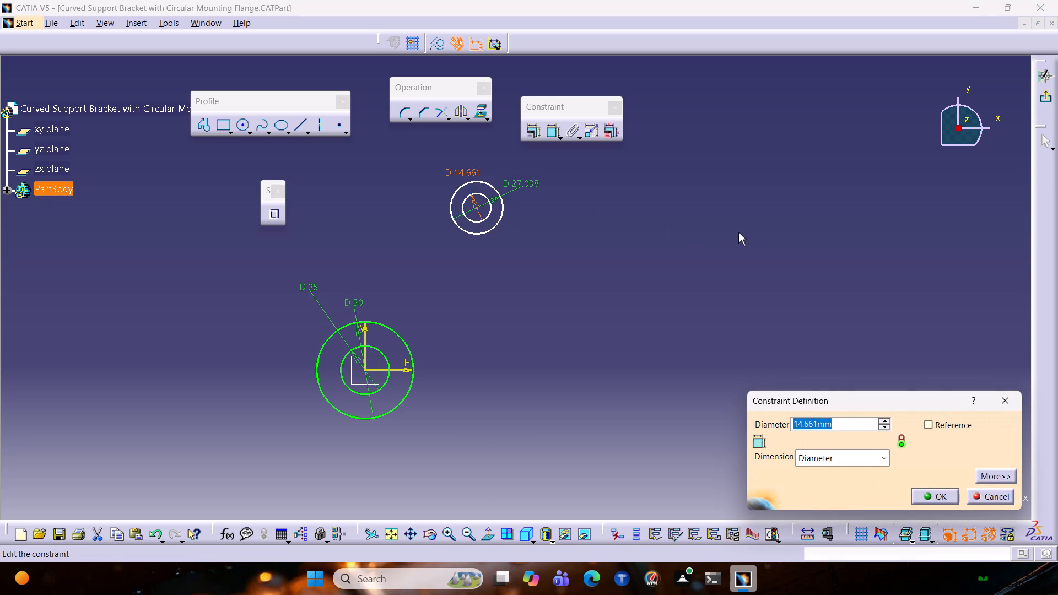
type("15")
key("Return")
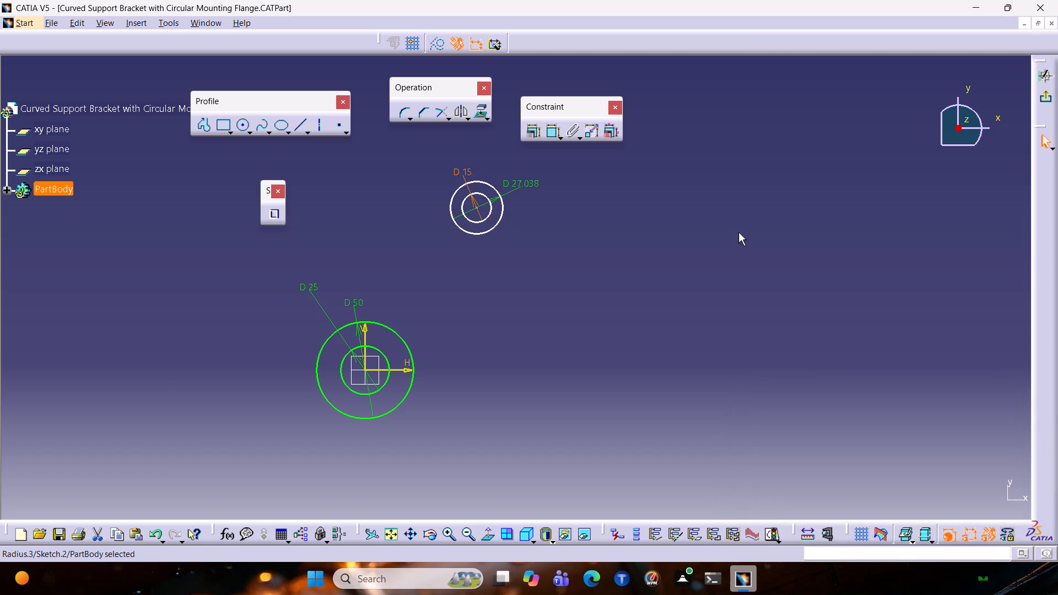
double_click(522, 178)
type("34")
key("Return")
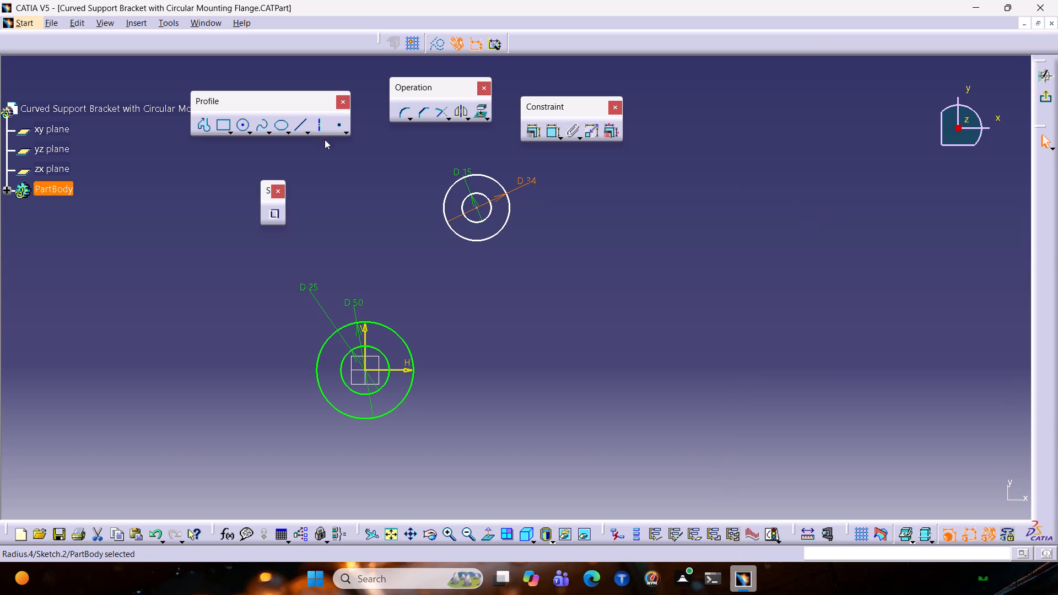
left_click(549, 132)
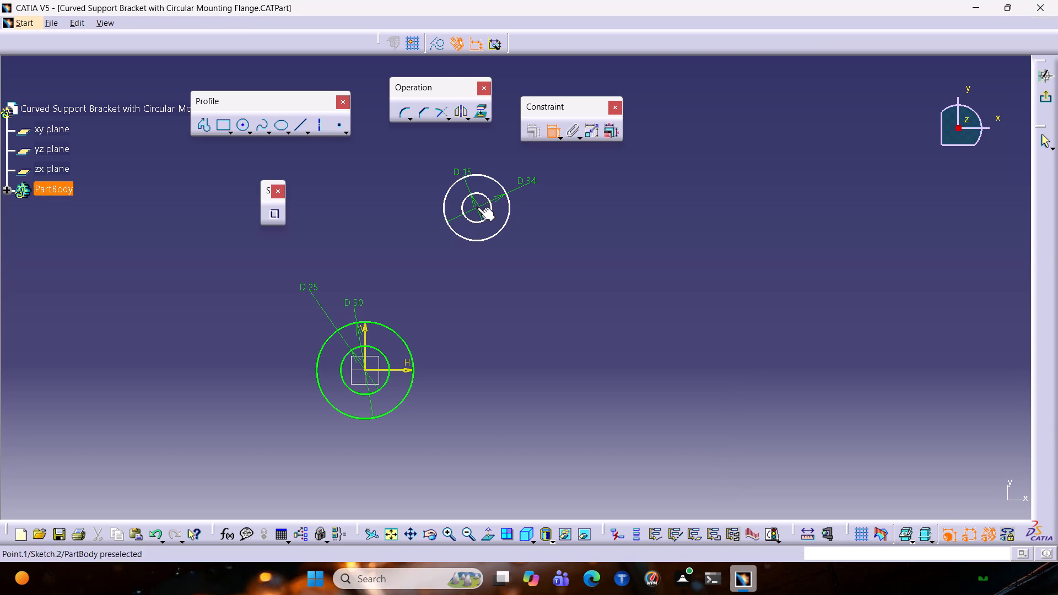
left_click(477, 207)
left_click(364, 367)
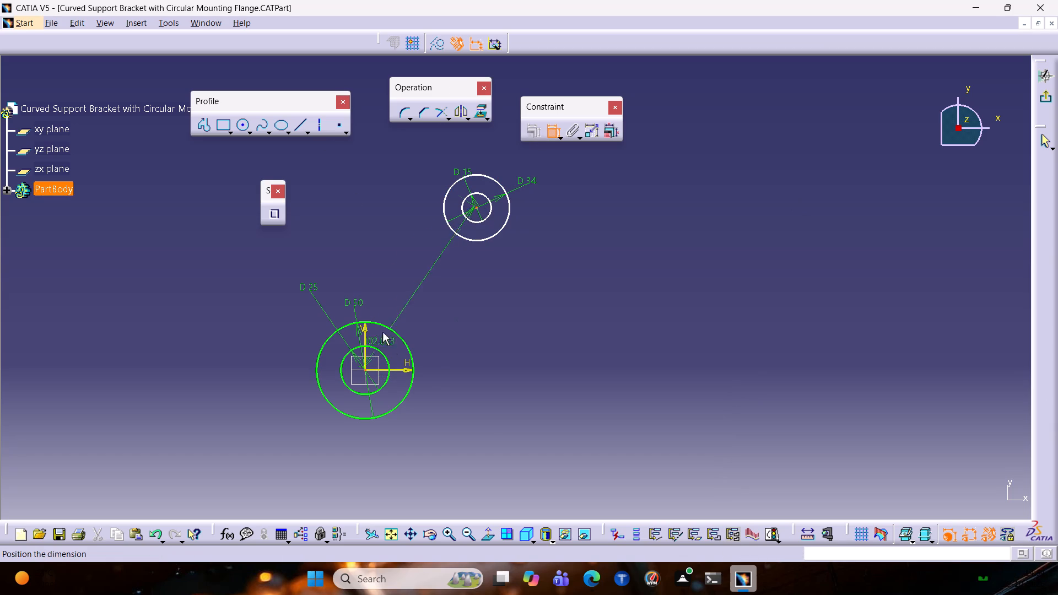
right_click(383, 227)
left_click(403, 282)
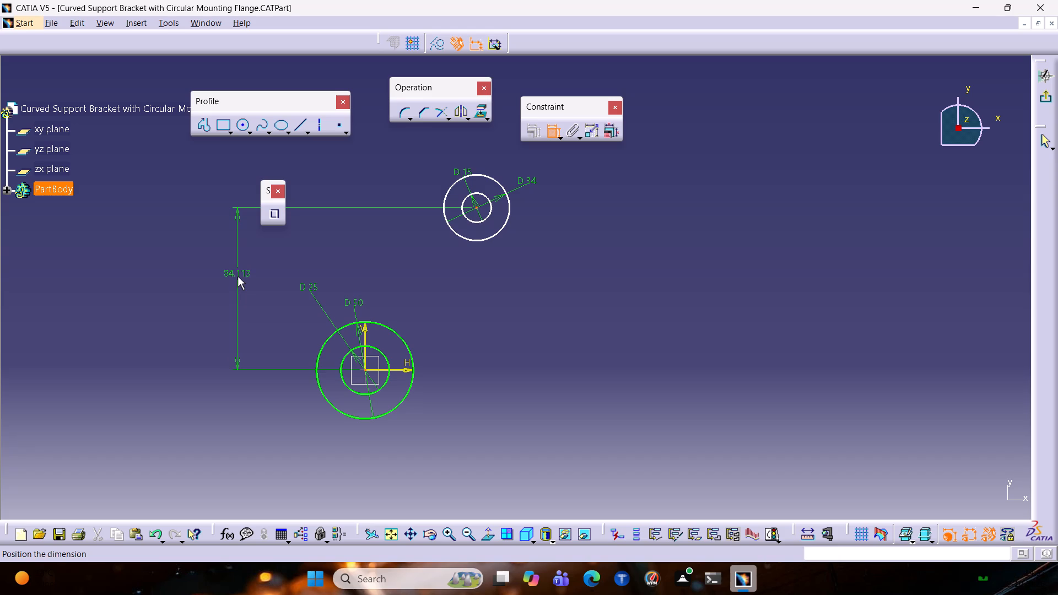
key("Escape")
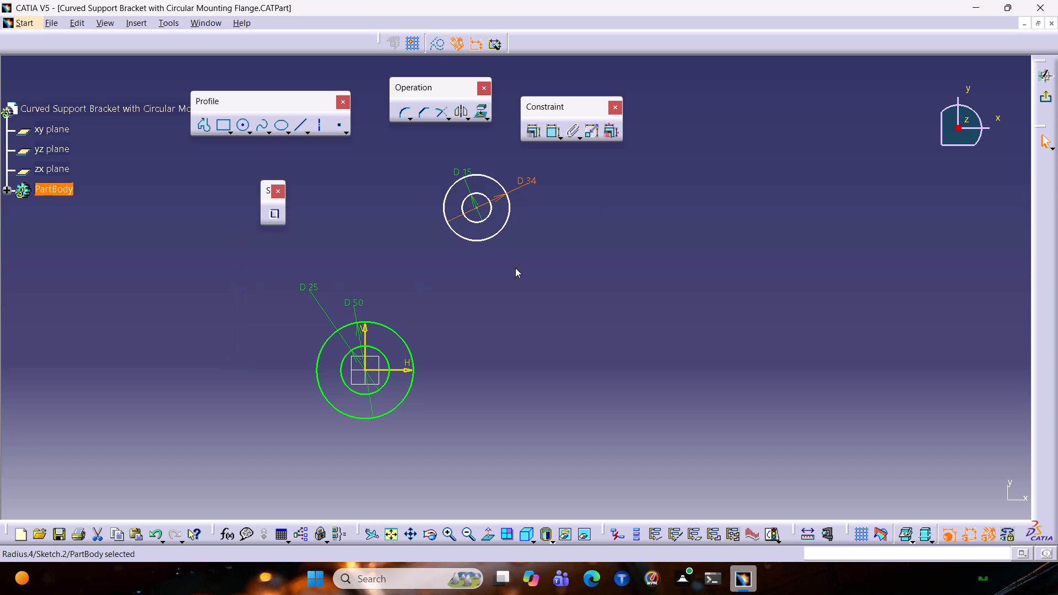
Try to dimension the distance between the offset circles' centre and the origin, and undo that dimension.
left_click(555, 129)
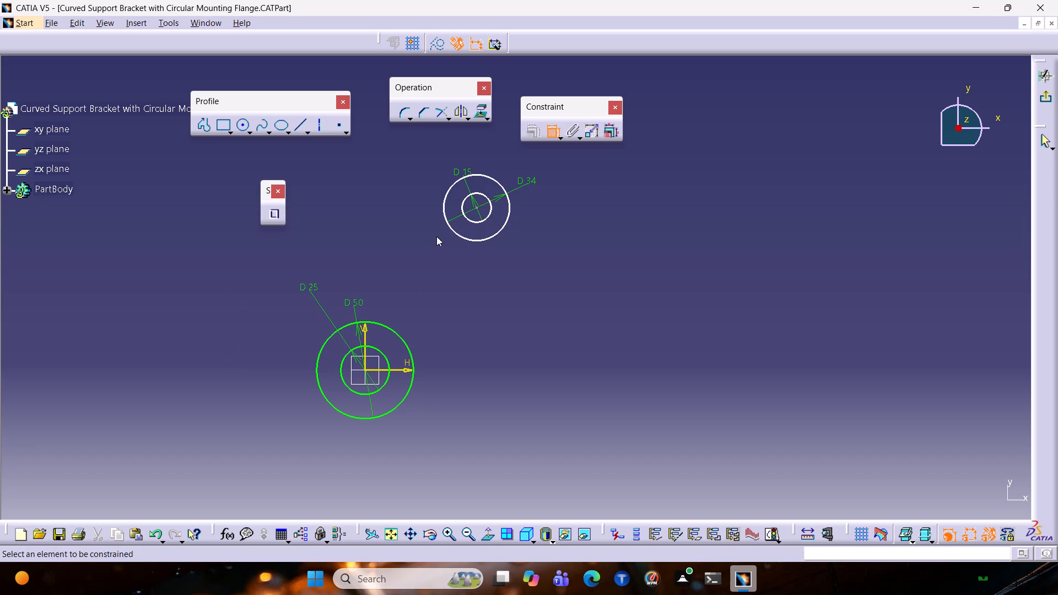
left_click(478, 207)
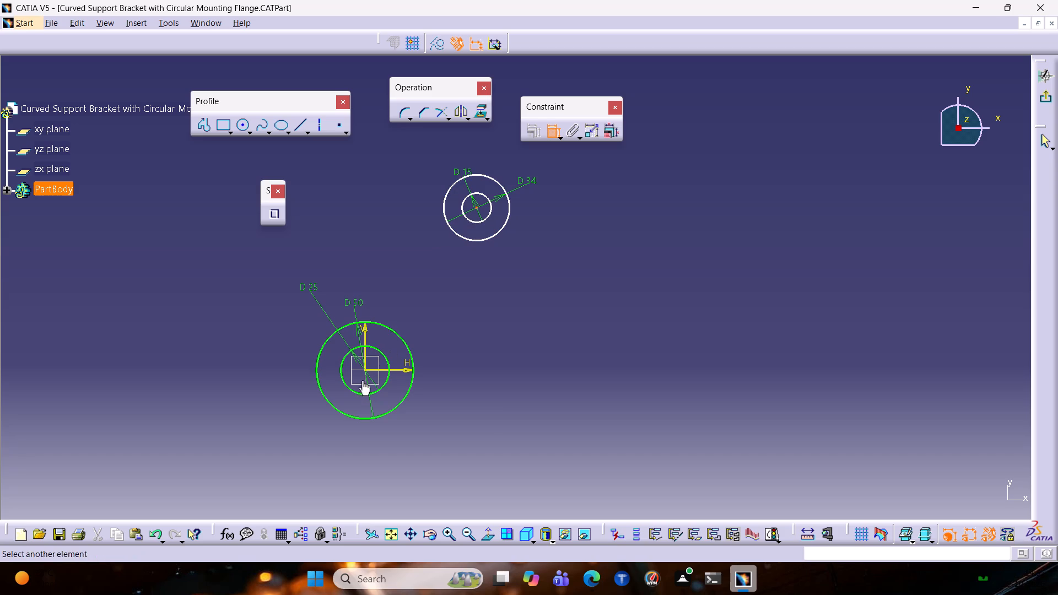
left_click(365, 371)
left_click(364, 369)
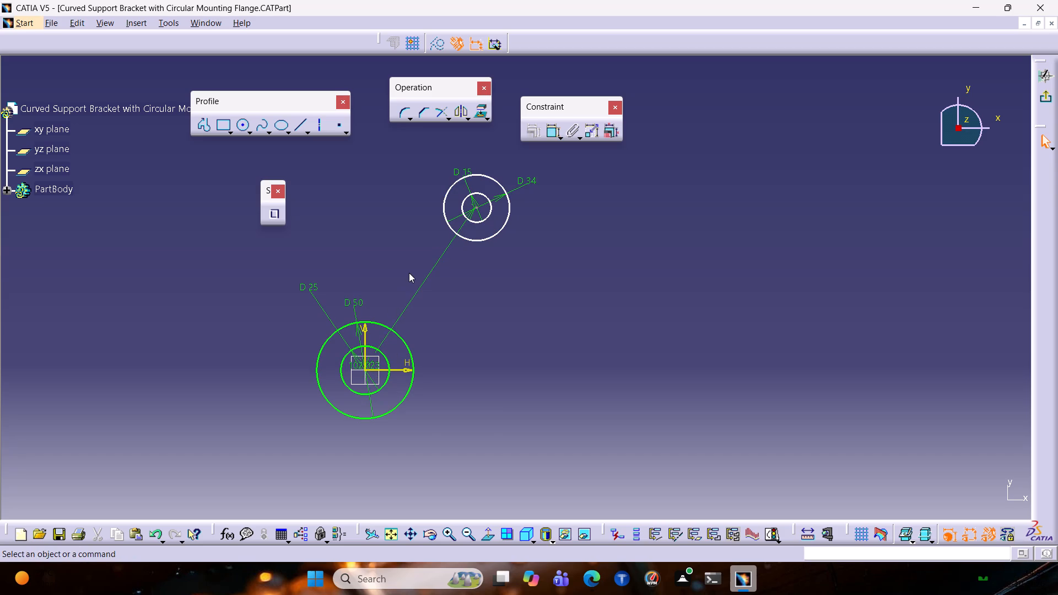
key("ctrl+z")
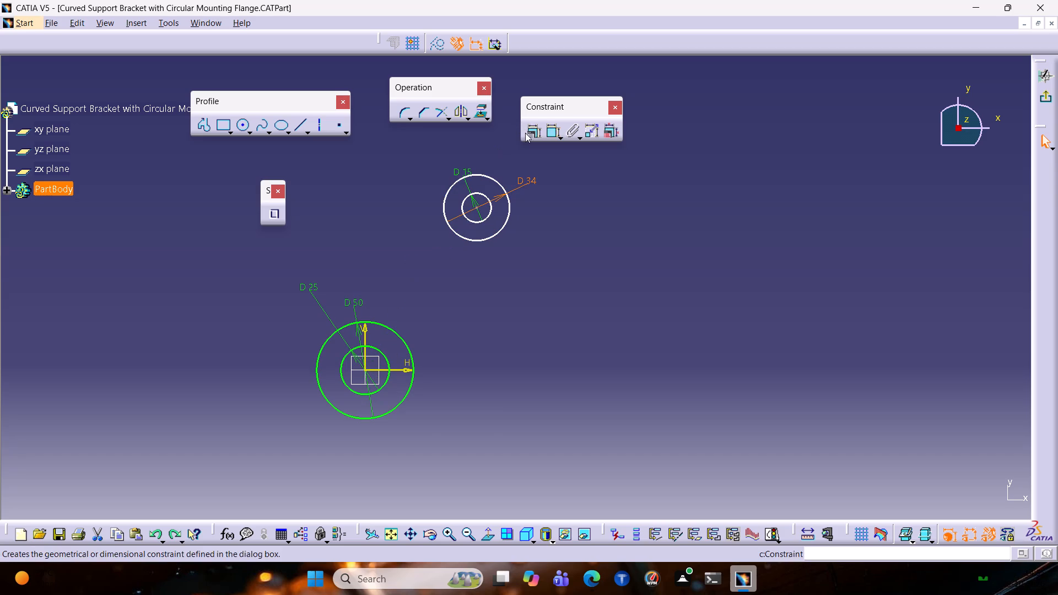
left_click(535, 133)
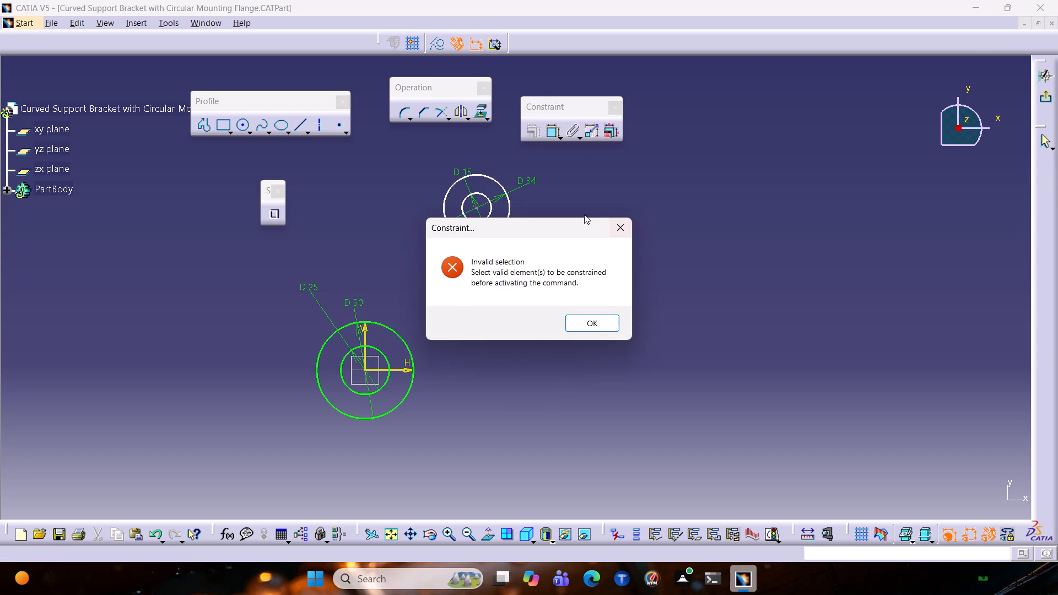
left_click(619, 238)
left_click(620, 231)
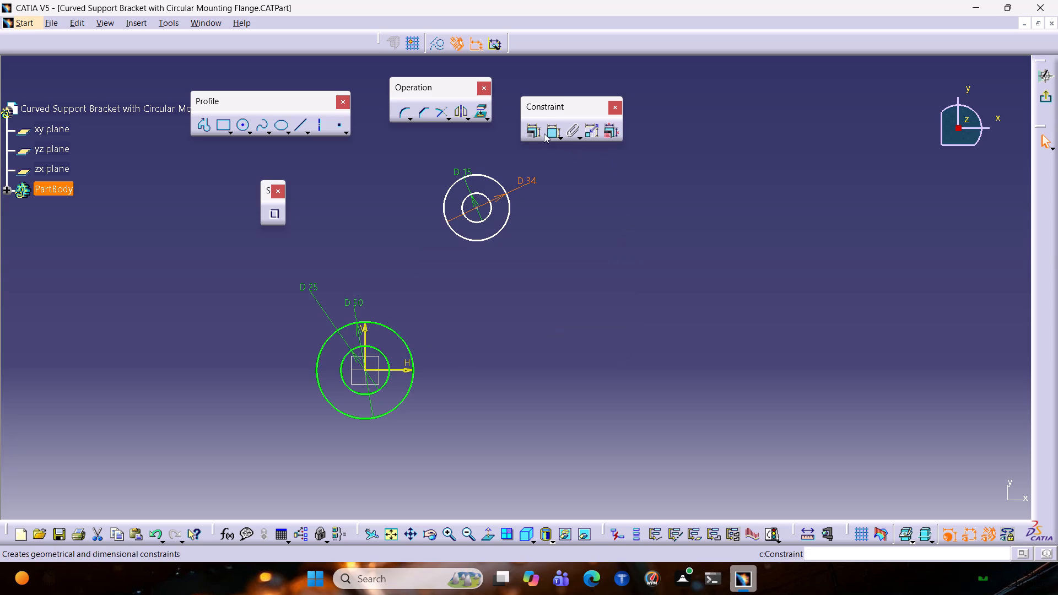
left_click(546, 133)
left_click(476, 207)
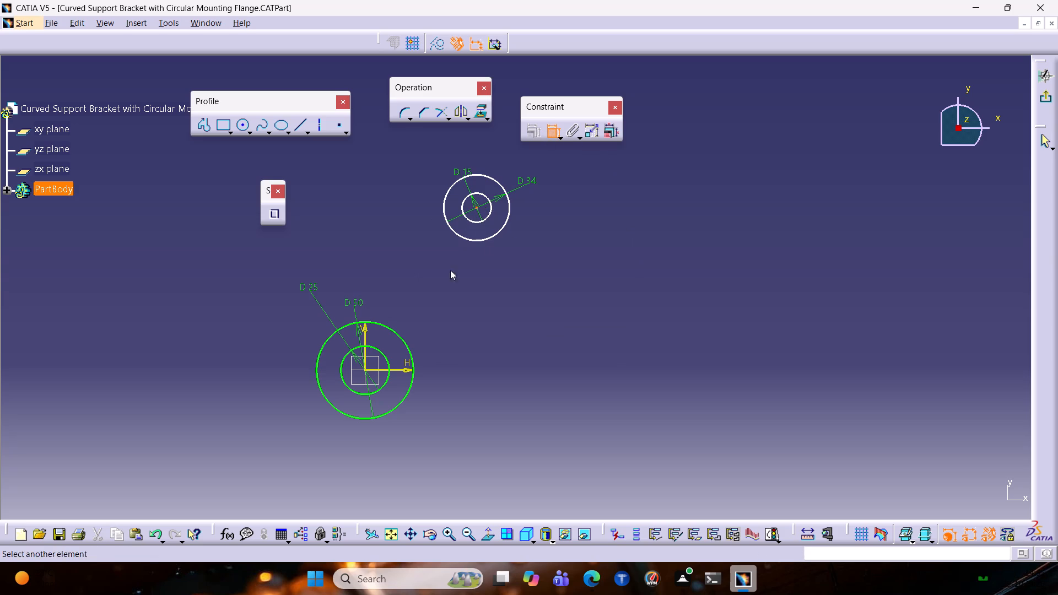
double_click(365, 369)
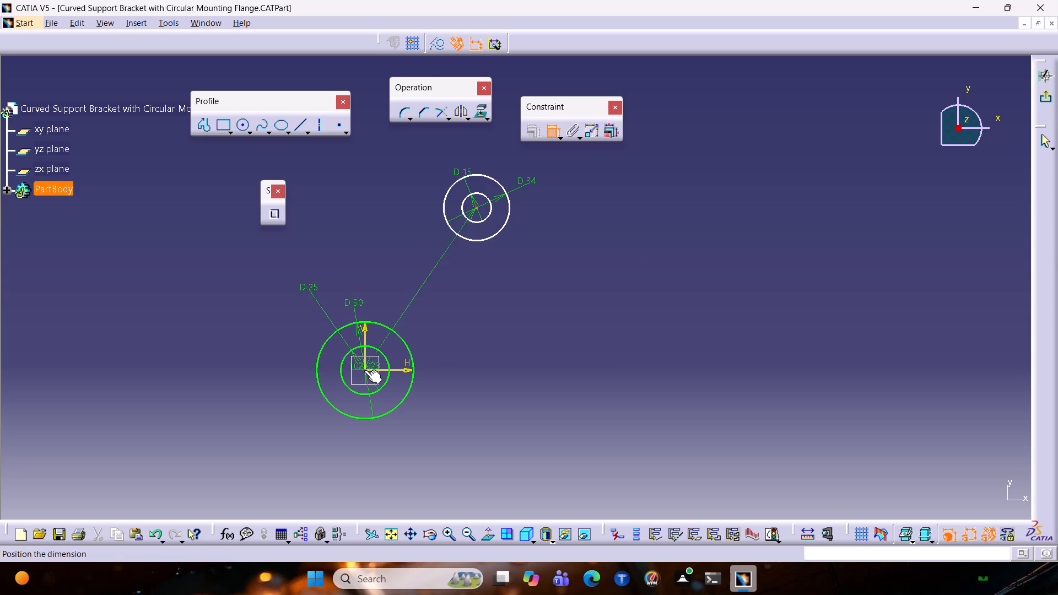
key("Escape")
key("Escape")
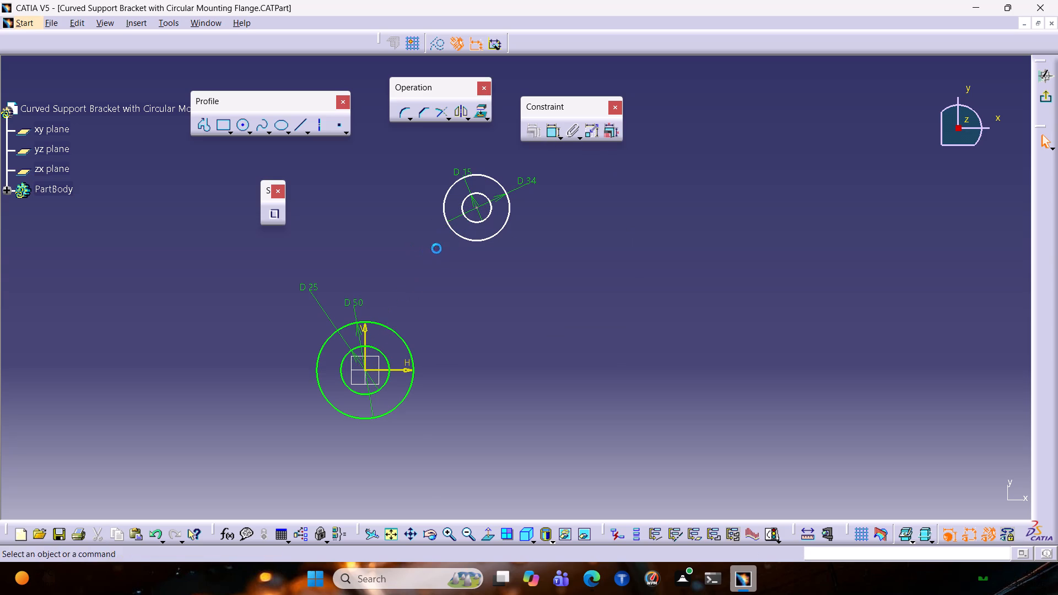
Dimension the horizontal distance between the origin and the offset circles' centre, and set it to 55 mm.
left_click(547, 135)
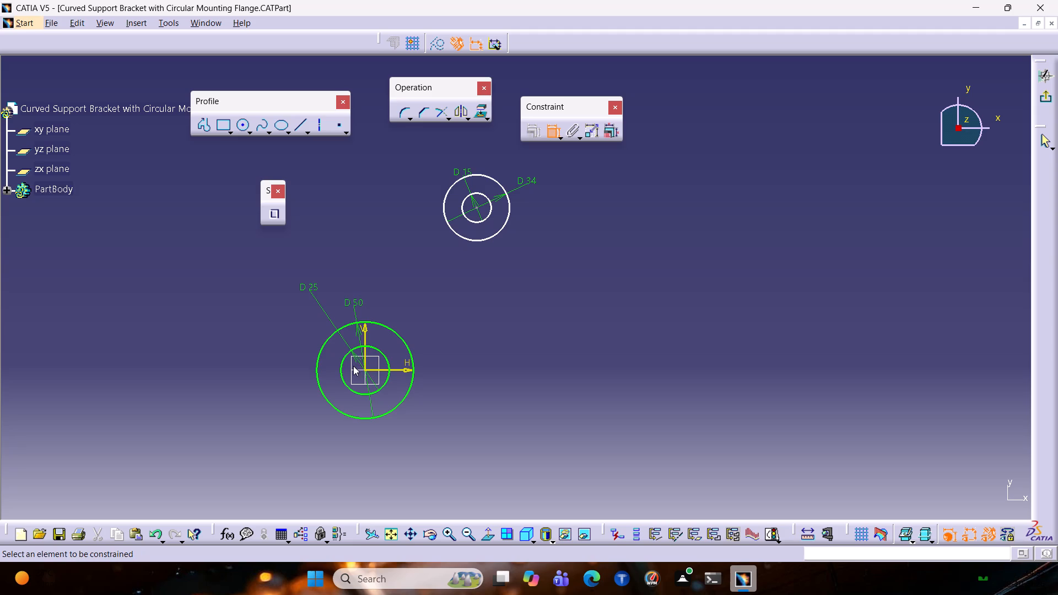
left_click(366, 370)
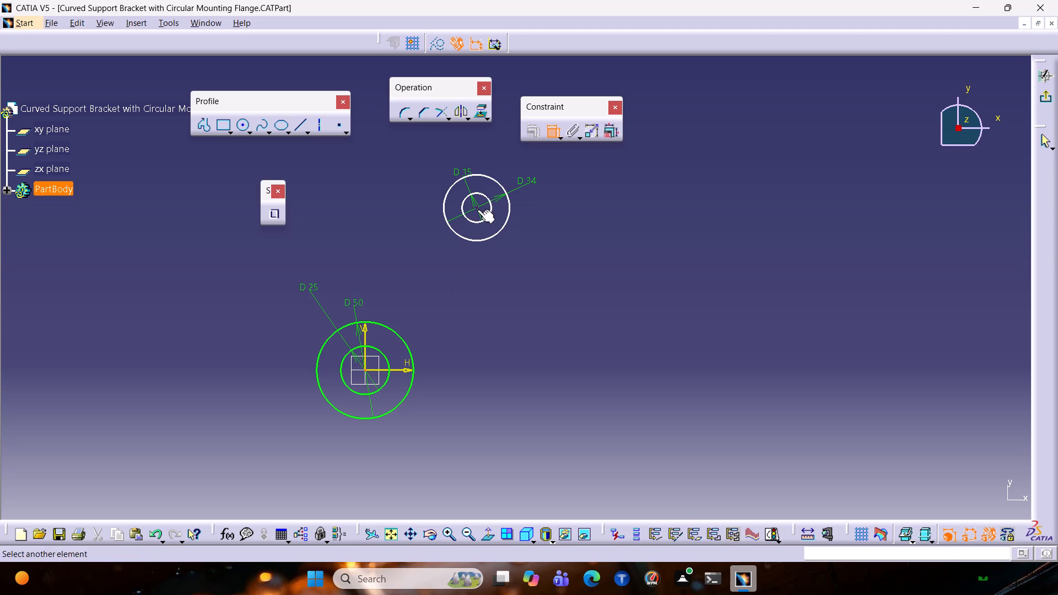
left_click(477, 209)
right_click(392, 220)
left_click(427, 260)
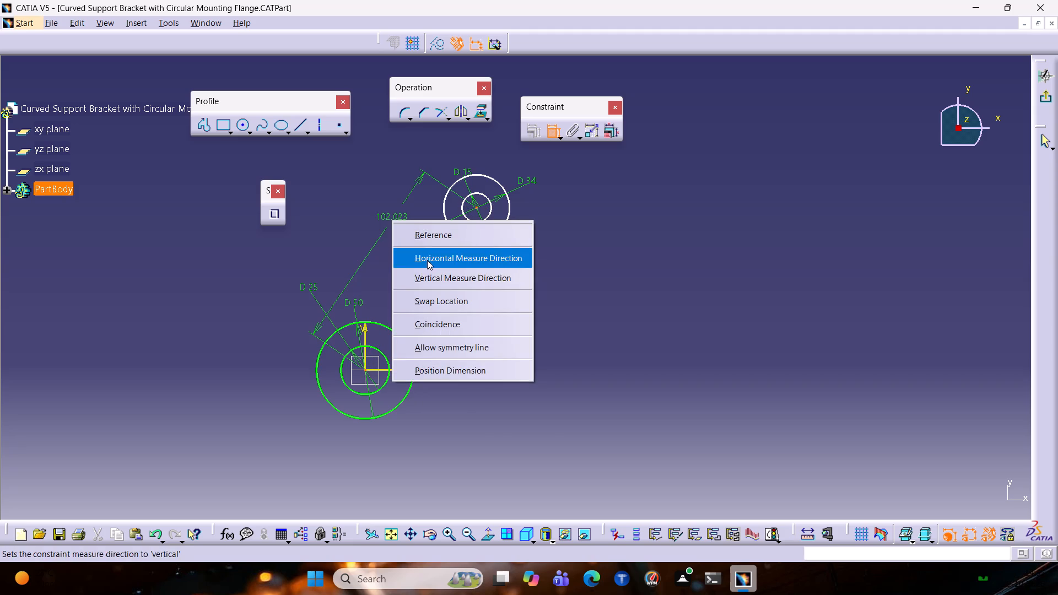
left_click(400, 203)
double_click(400, 206)
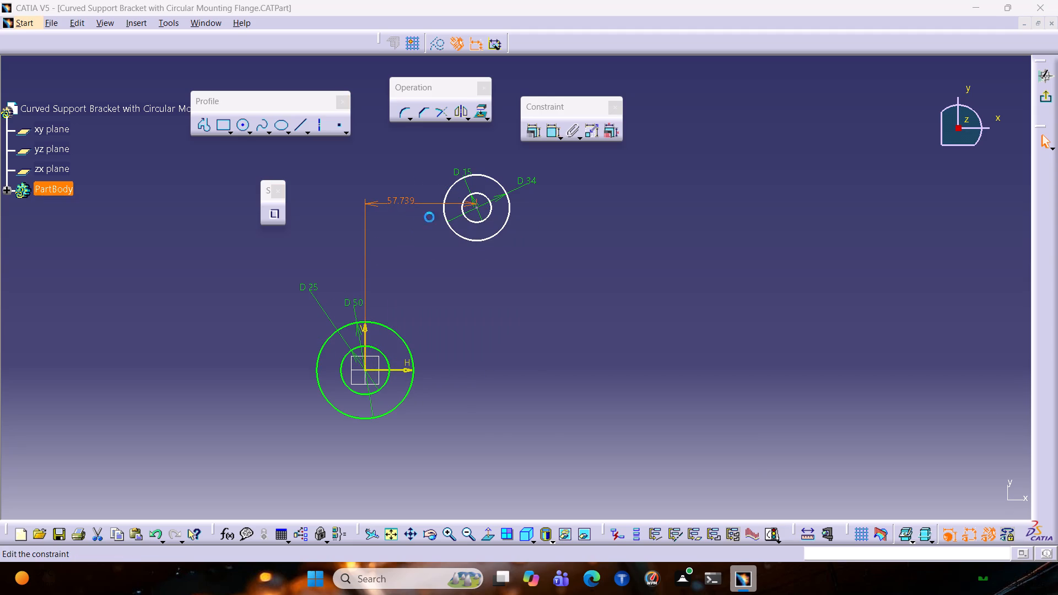
type("55")
key("Return")
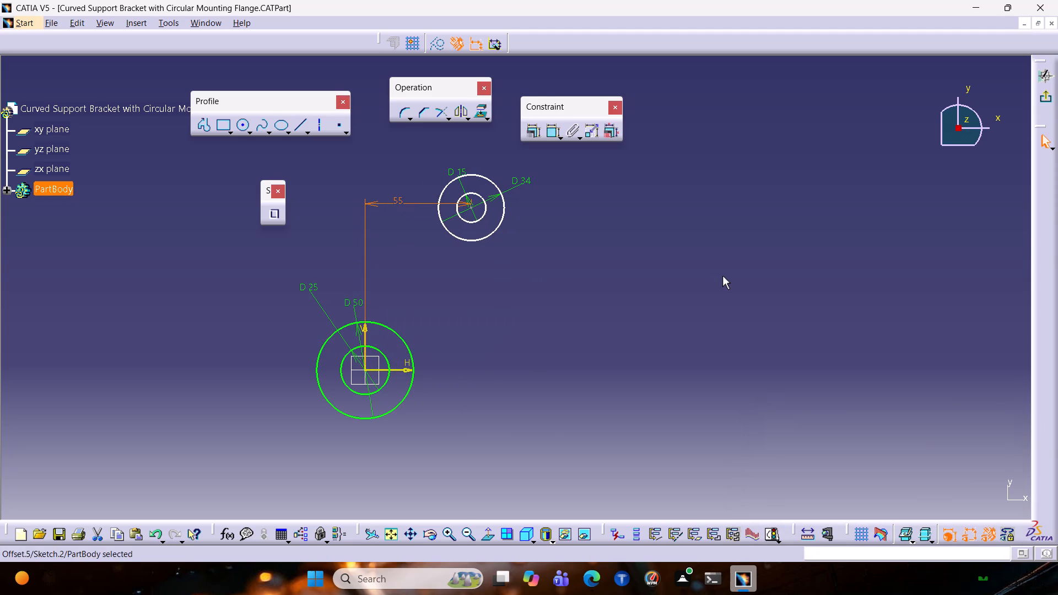
Mirror the two offset concentric circles (15 mm and 34 mm) about the horizontal H axis.
scroll(585, 313, "down", 1)
middle_click_drag(520, 361, 500, 305)
left_click(440, 165)
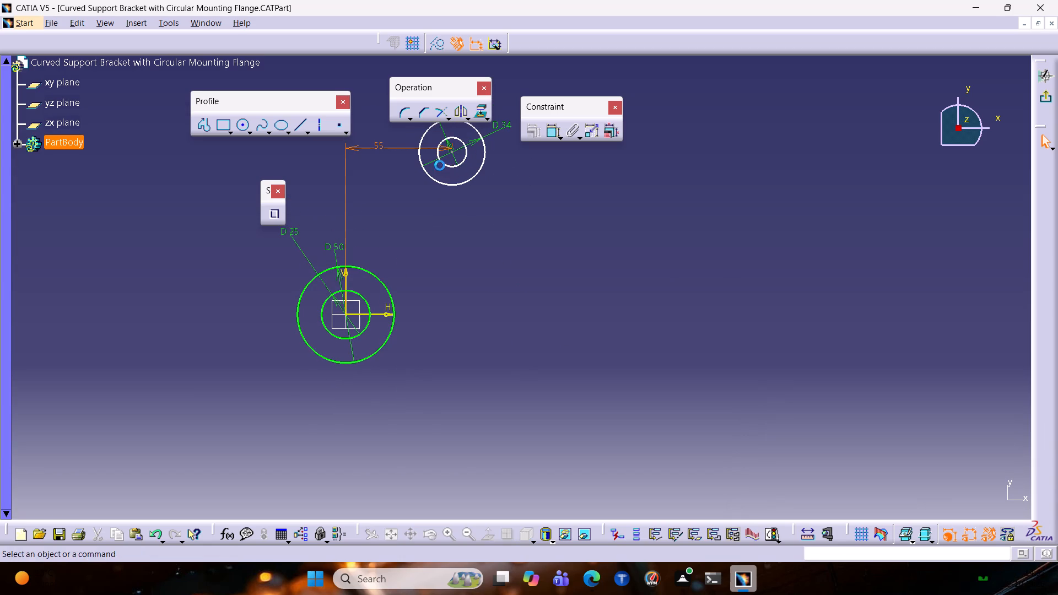
left_click(445, 165)
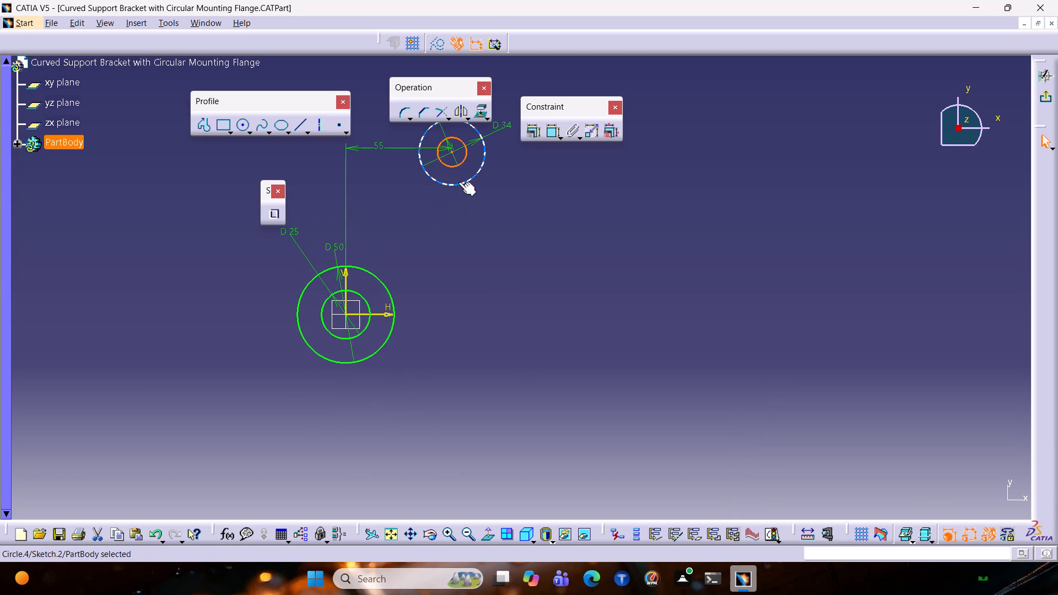
left_click(458, 182, "ctrl")
left_click(458, 105)
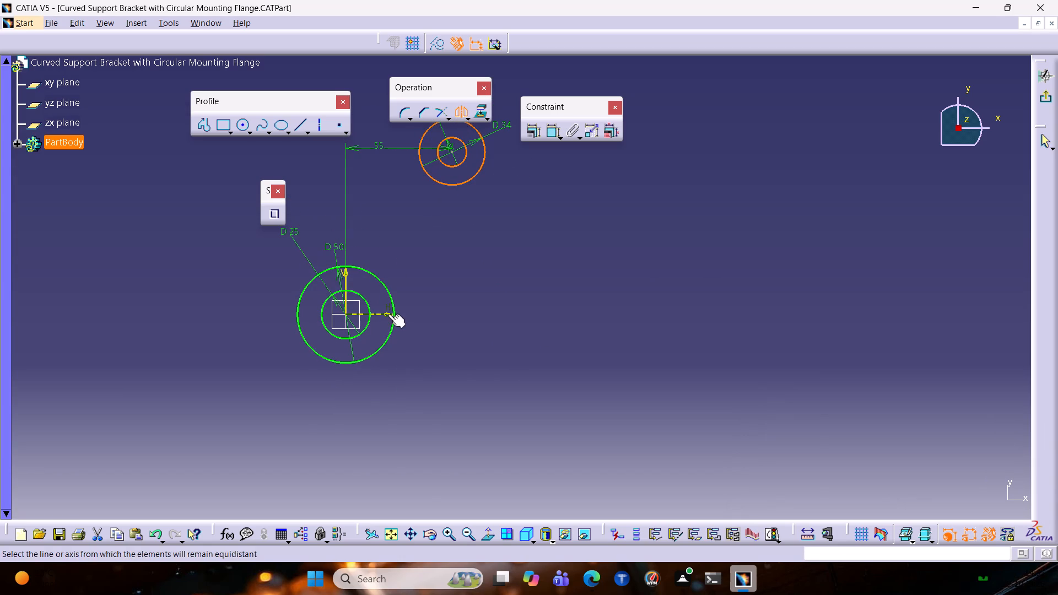
left_click(388, 314)
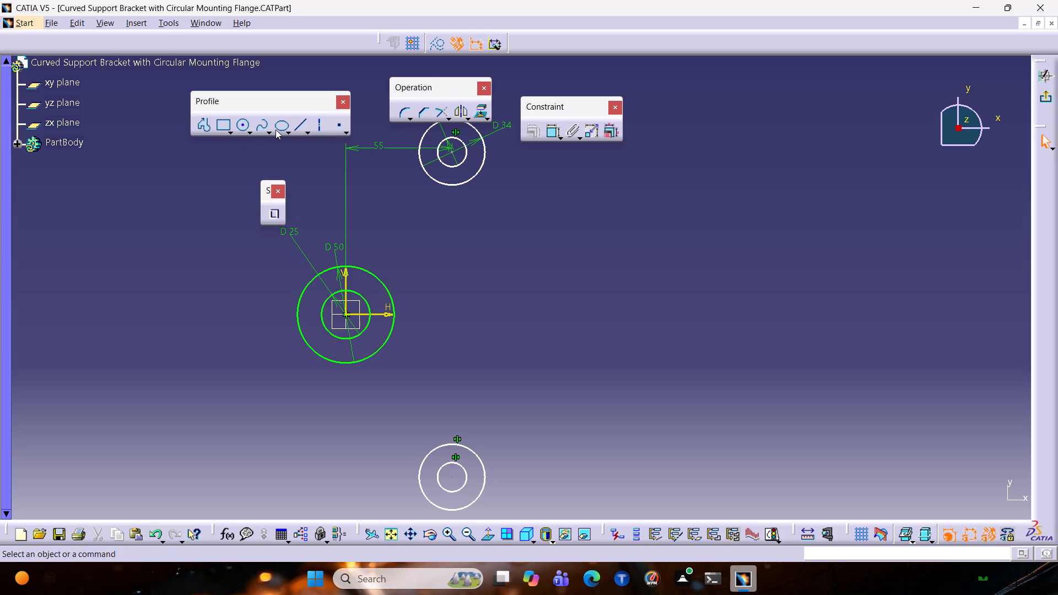
Dimension the vertical distance between the centres of the offset circle pair and its mirrored copy, and set it to 130 mm.
left_click(547, 130)
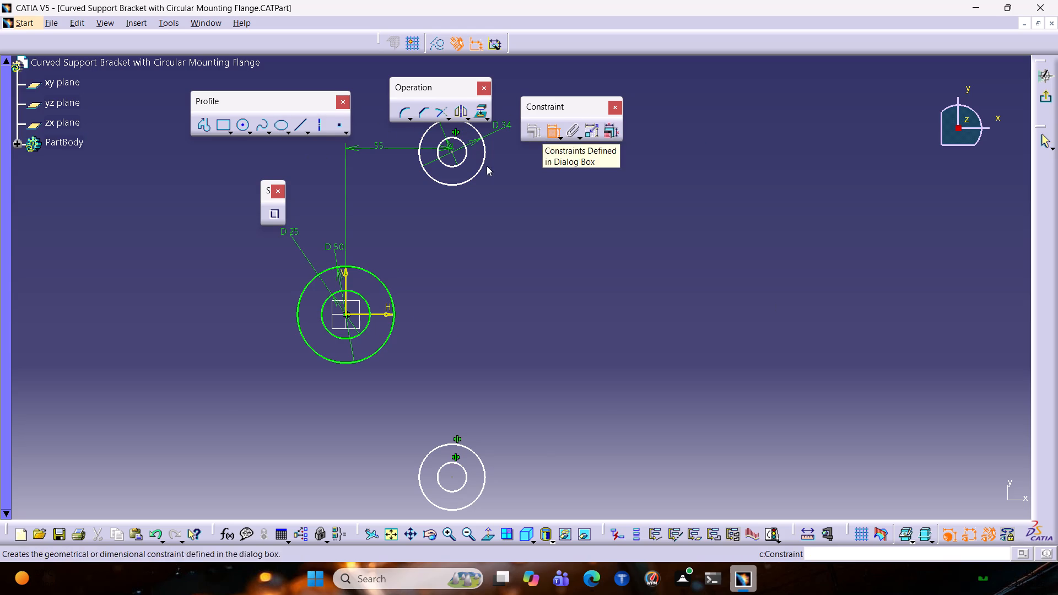
left_click(451, 151)
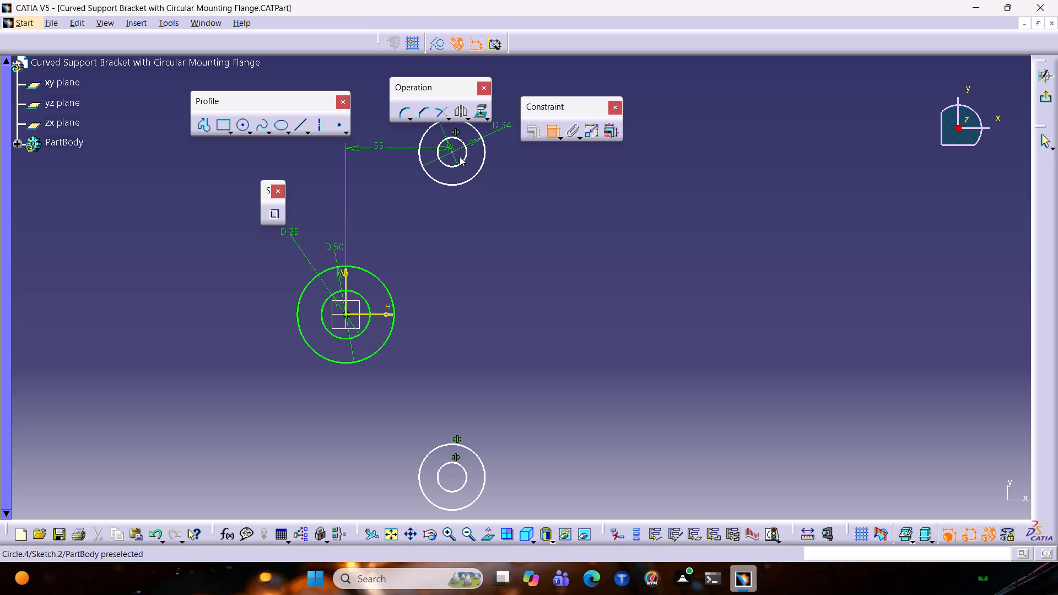
left_click(452, 151)
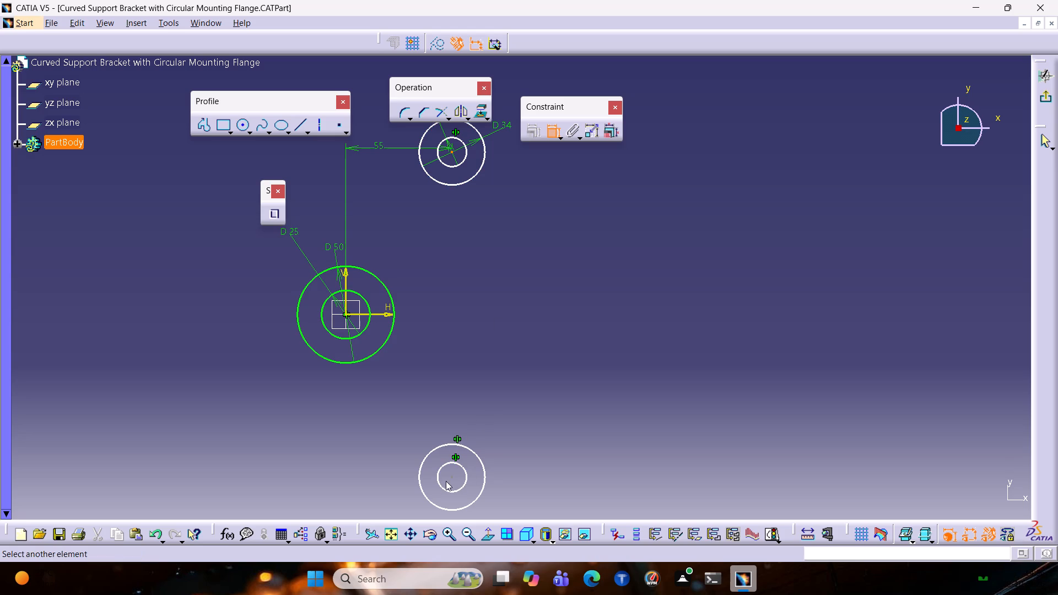
left_click(451, 477)
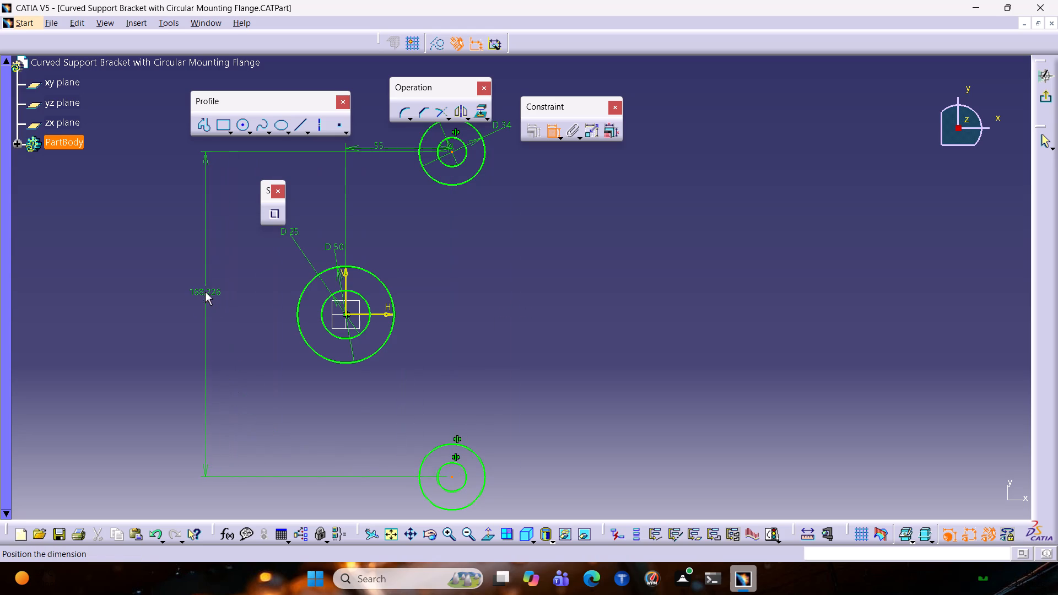
left_click(205, 292)
double_click(212, 291)
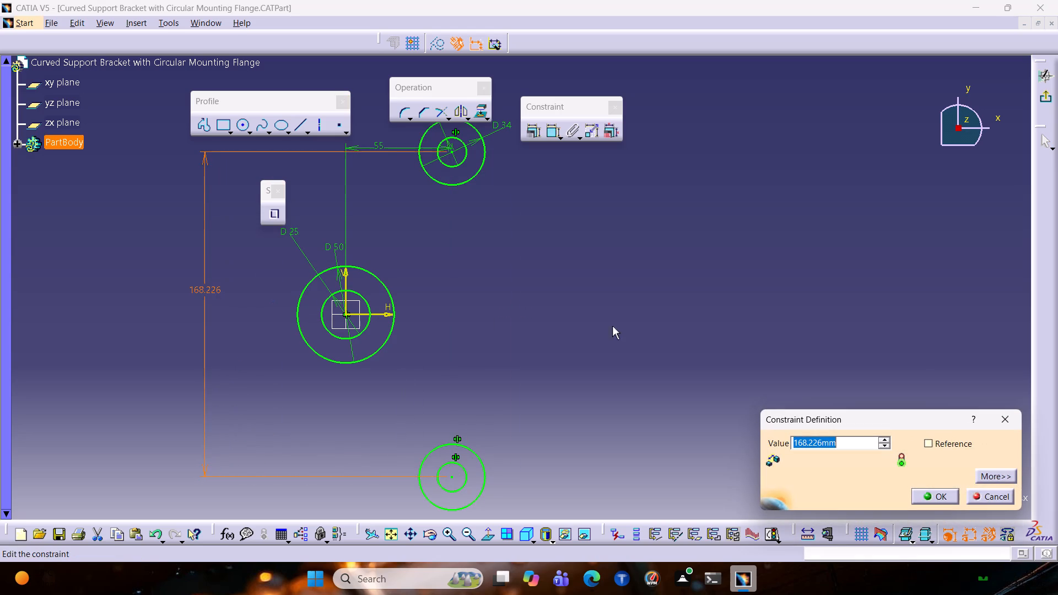
type("130")
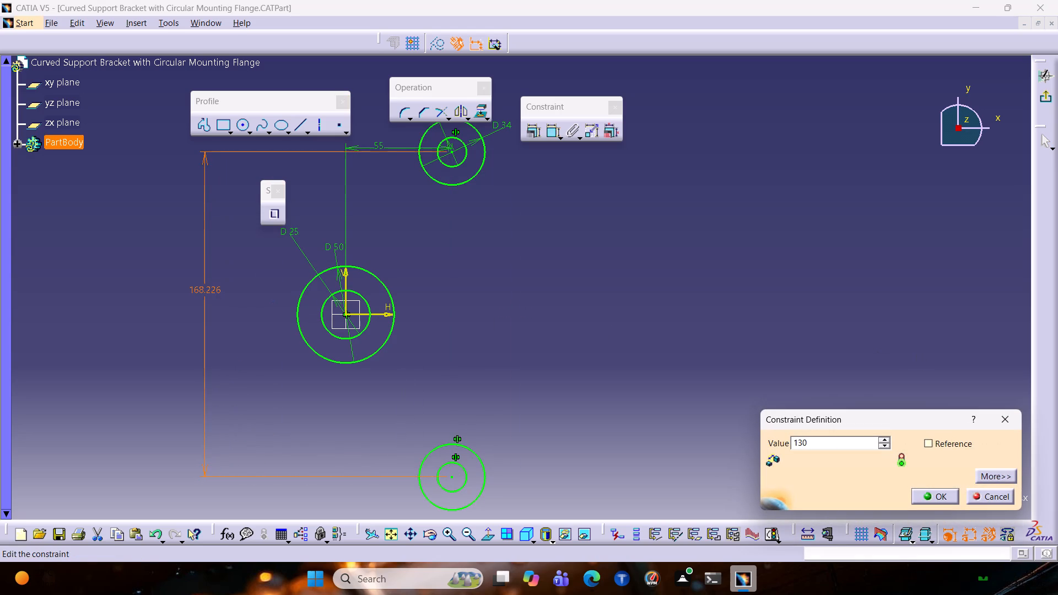
key("Return")
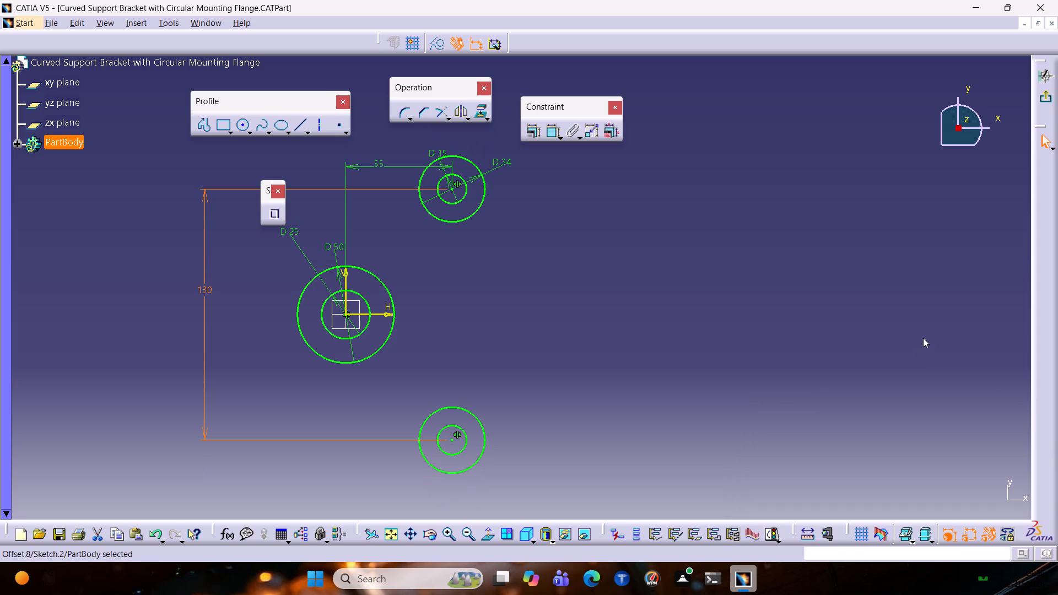
Sketch two concentric circles centred at about H 155 mm, V 65 mm, level with the upper offset circle pair.
middle_click_drag(543, 229, 225, 244)
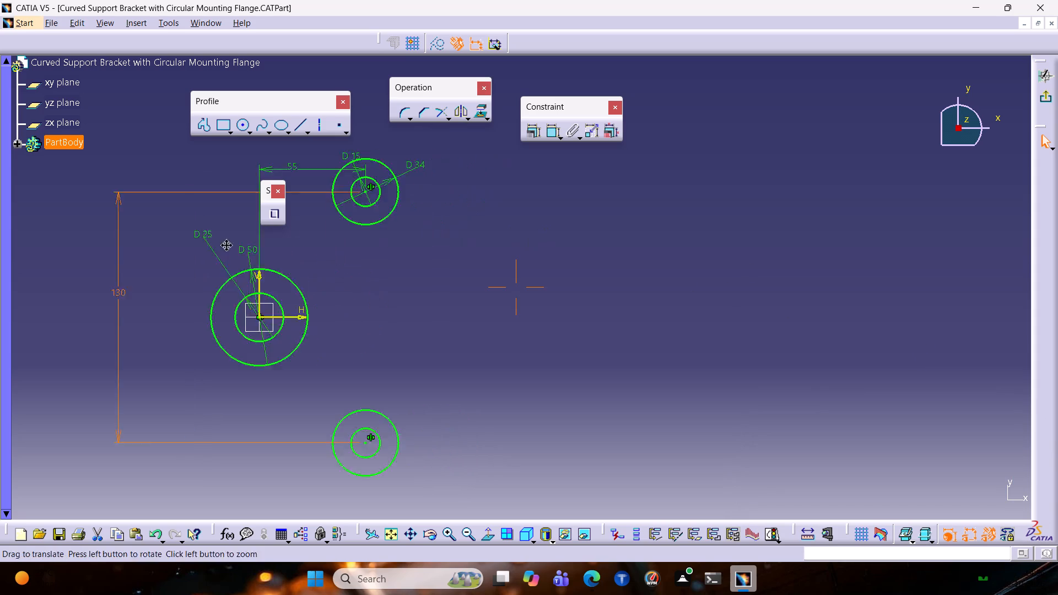
middle_click_drag(225, 244, 432, 246)
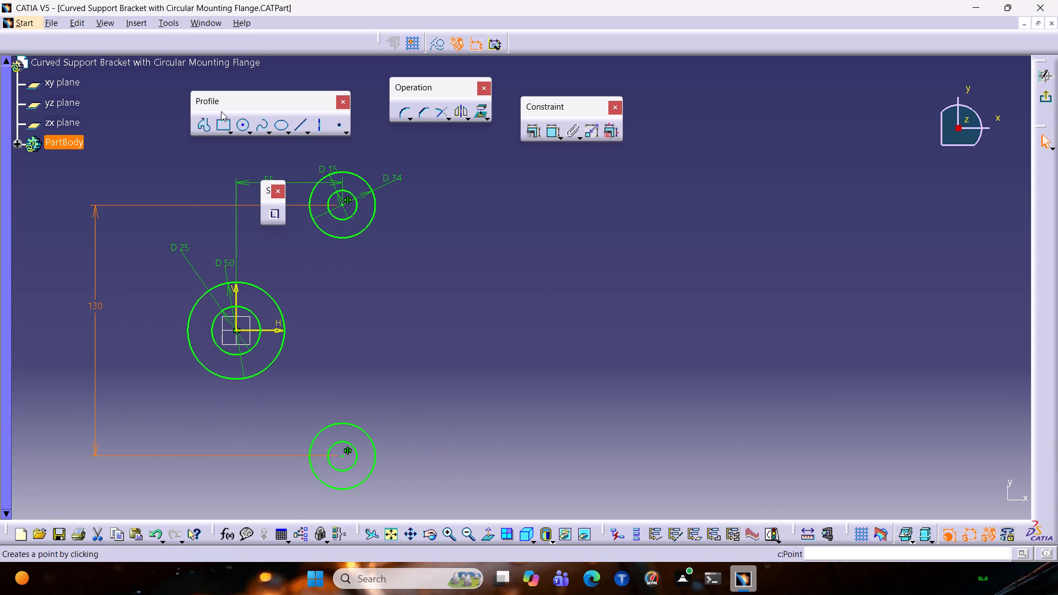
left_click(247, 127)
left_click(242, 127)
left_click(244, 126)
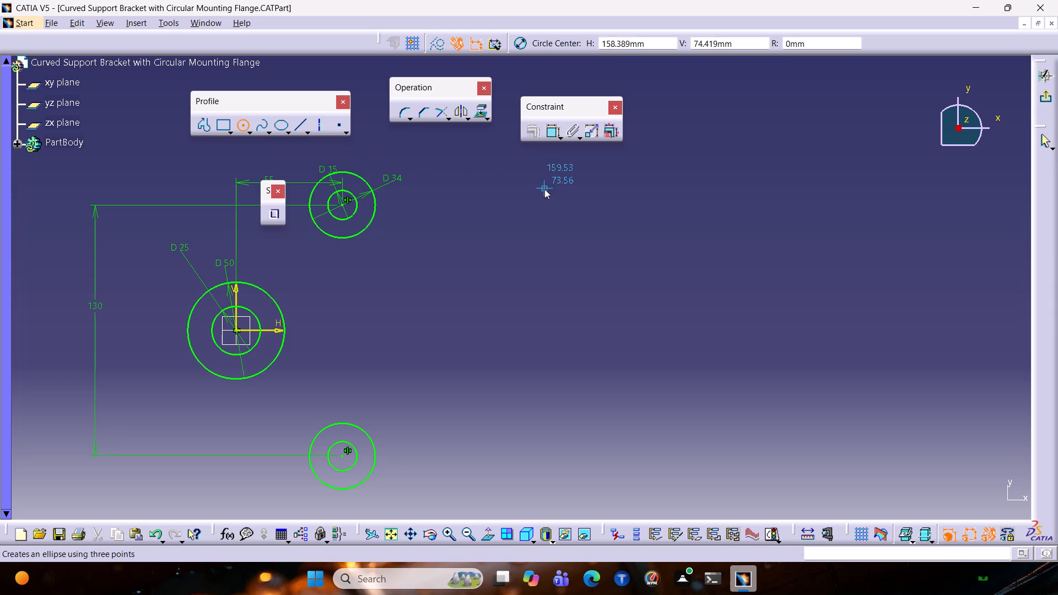
left_click(533, 205)
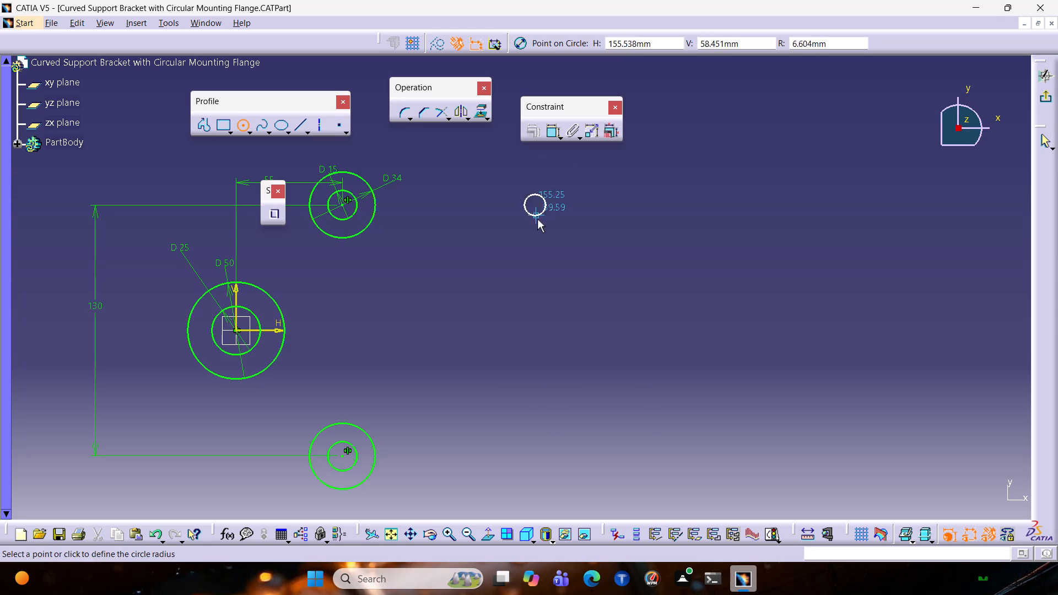
left_click(544, 237)
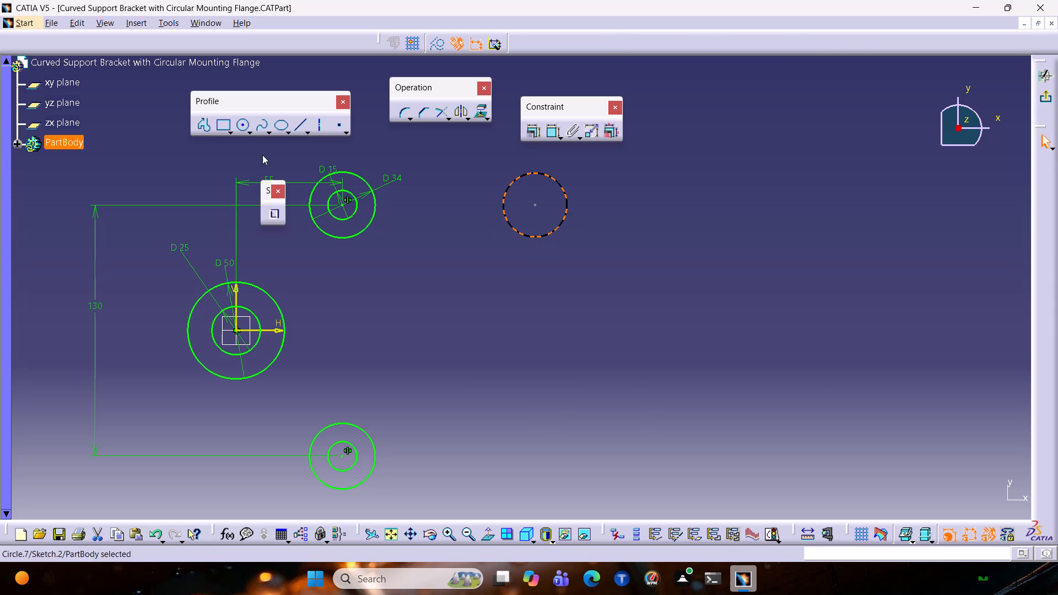
left_click(241, 129)
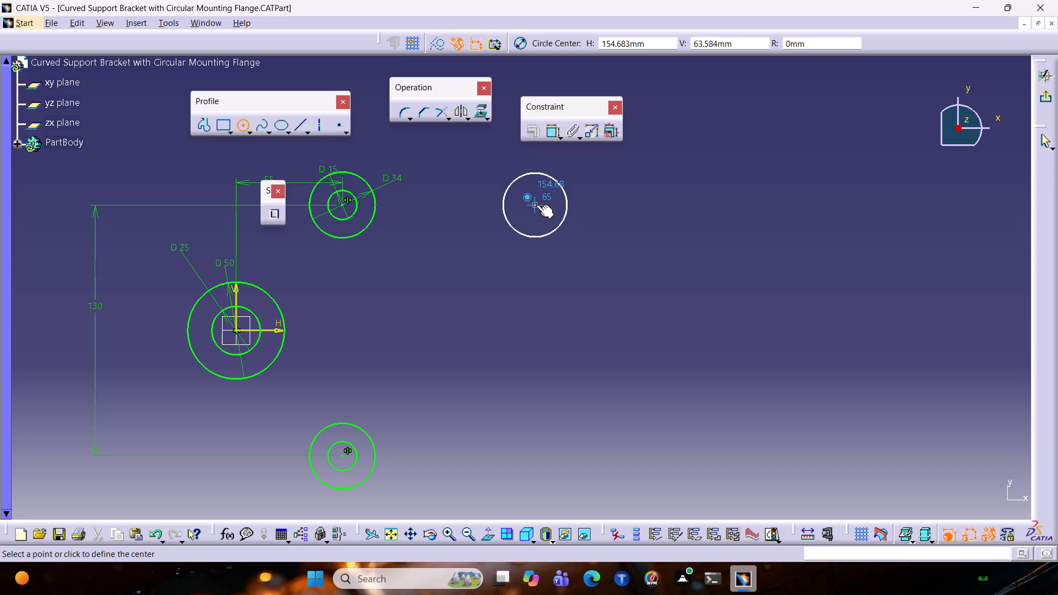
left_click(536, 203)
left_click(546, 222)
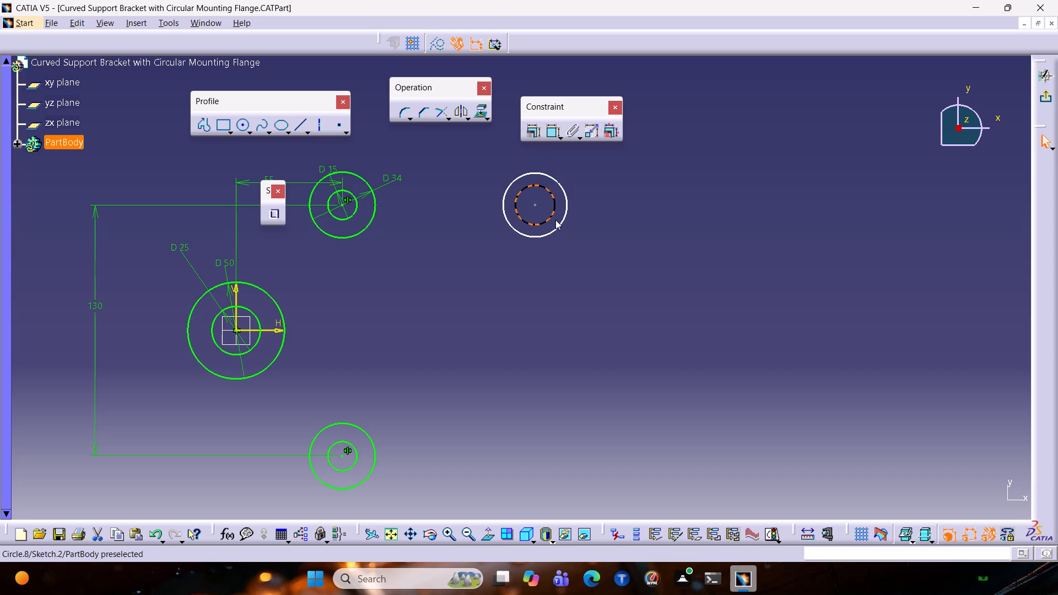
Apply an Equal constraint between the upper 15 mm circle and the inner circle of the new pair.
left_click(353, 214)
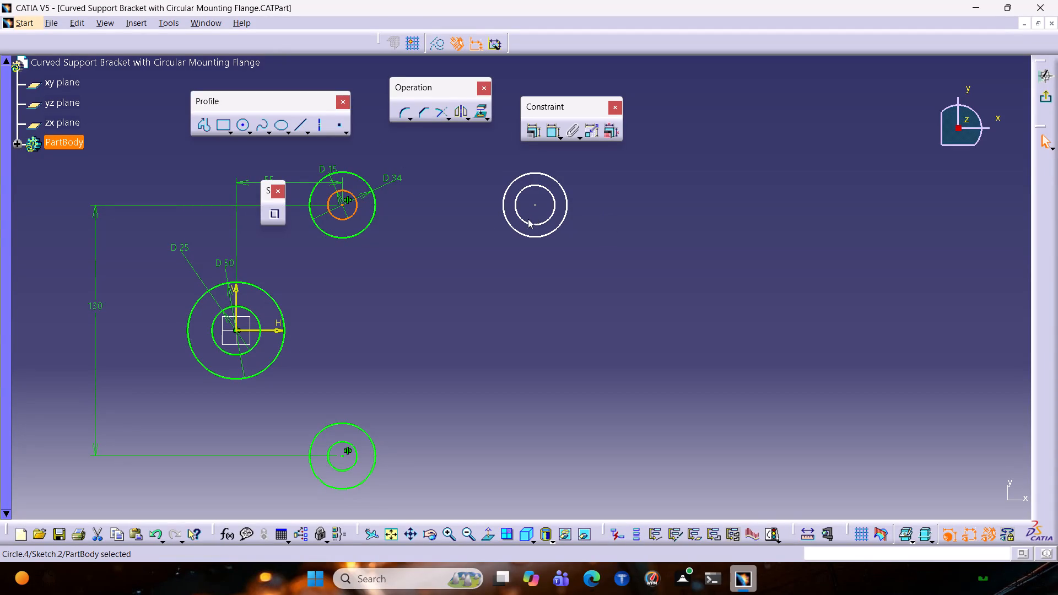
left_click(524, 225, "ctrl")
left_click(527, 131)
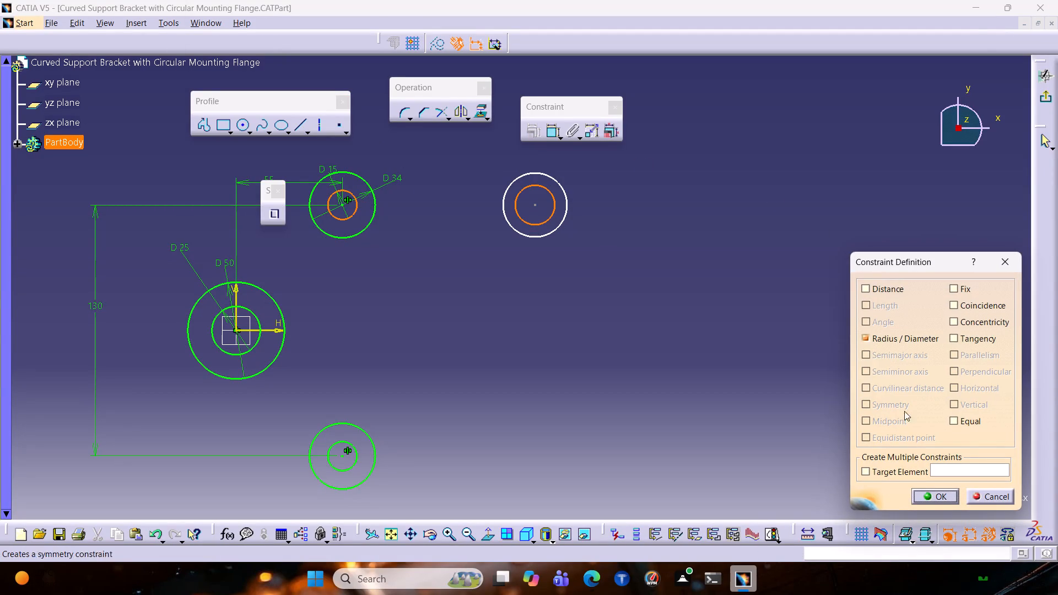
left_click(972, 425)
left_click(931, 509)
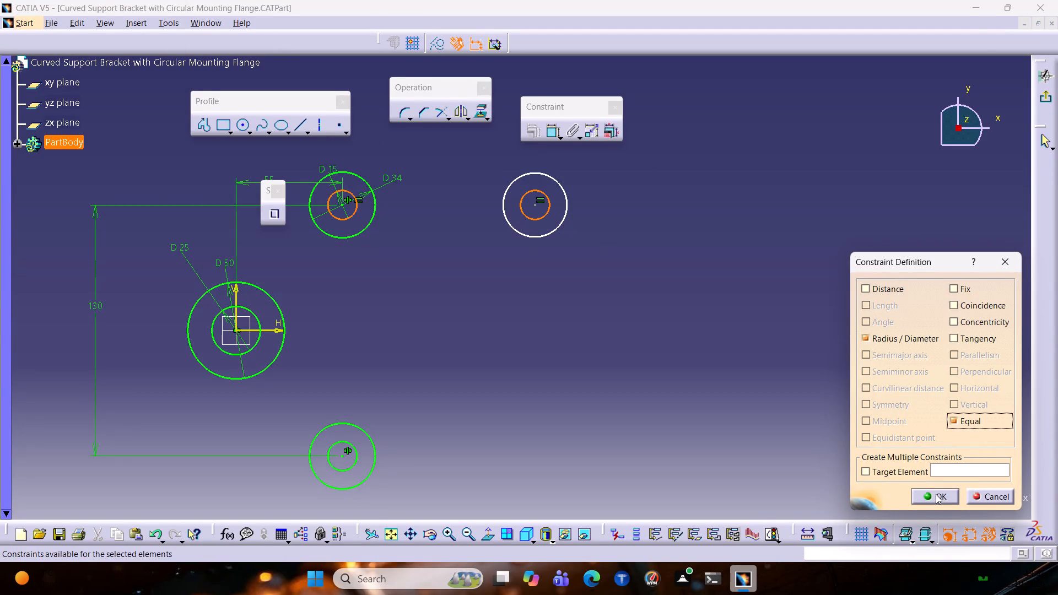
left_click(936, 494)
Apply an Equal constraint between the upper 34 mm circle and the outer circle of the new pair.
left_click(374, 205)
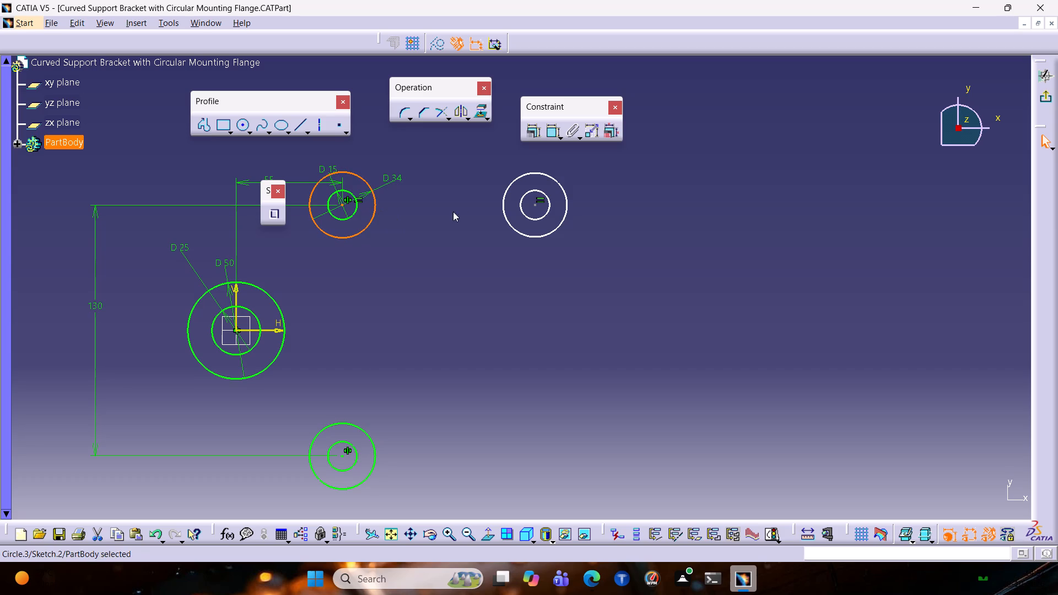
left_click(505, 213, "ctrl")
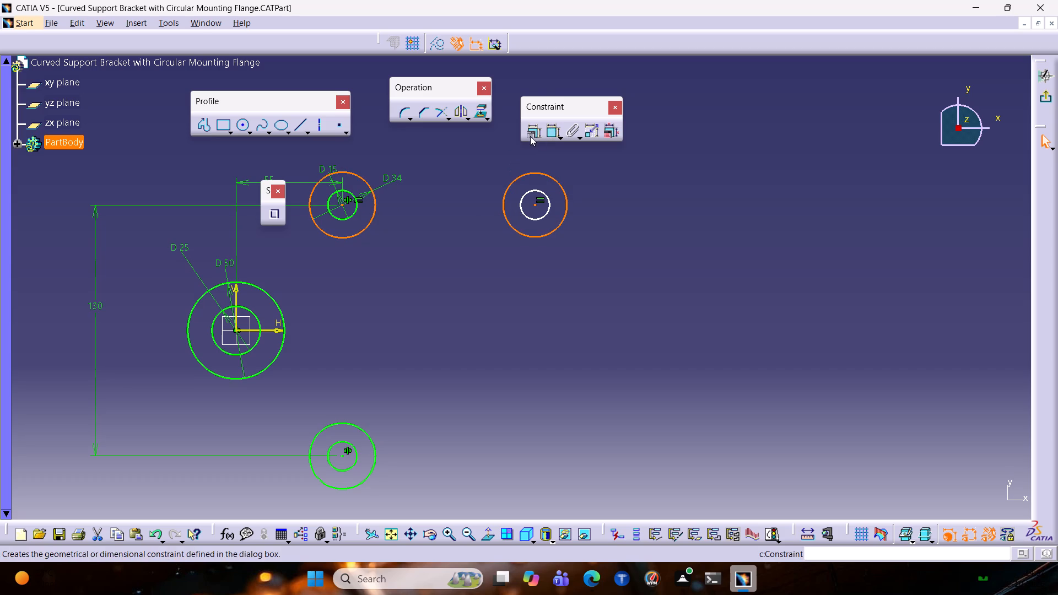
left_click(530, 136)
left_click(959, 419)
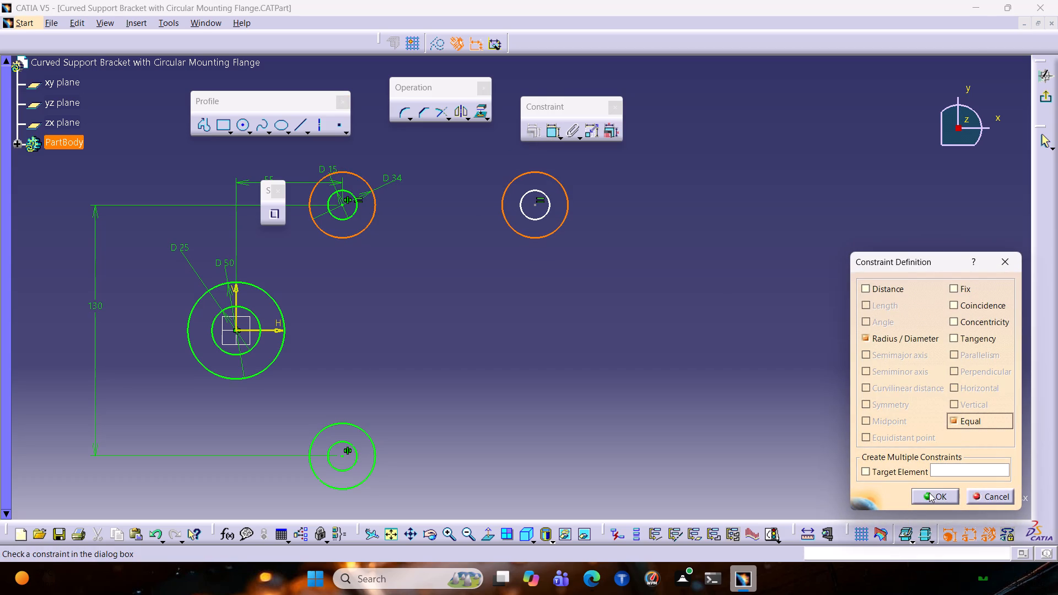
left_click(928, 493)
Dimension the distance between the centres of the upper offset circle pair and the new pair, and set it to 70 mm.
left_click(549, 129)
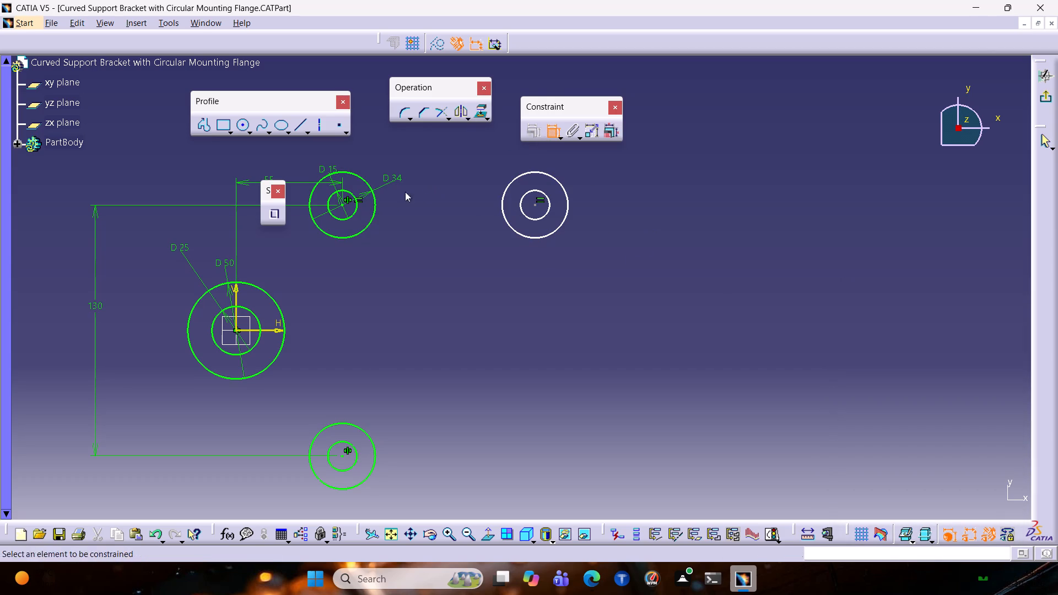
left_click(343, 205)
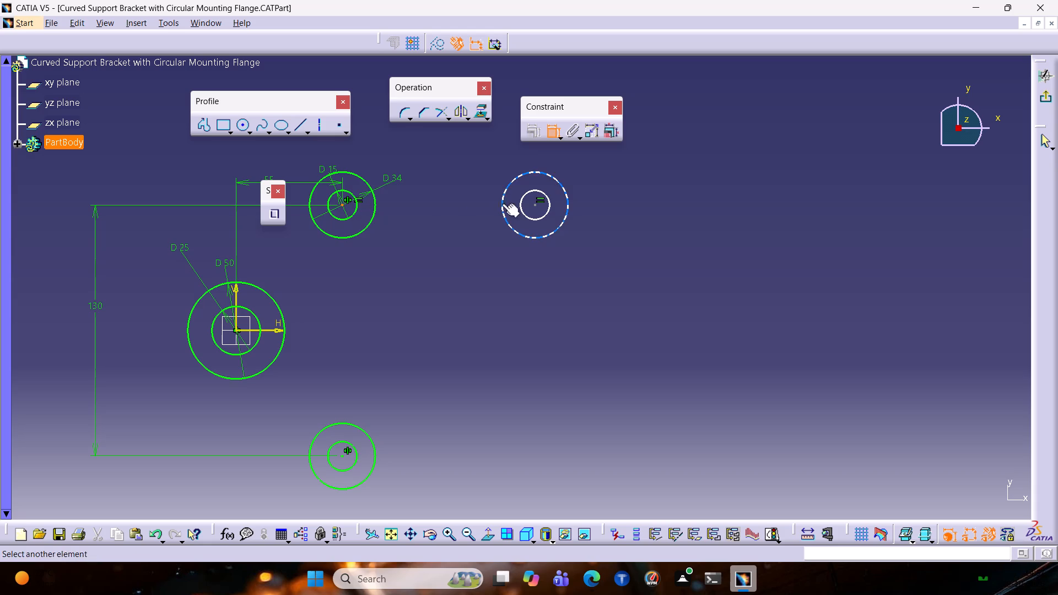
left_click(533, 206)
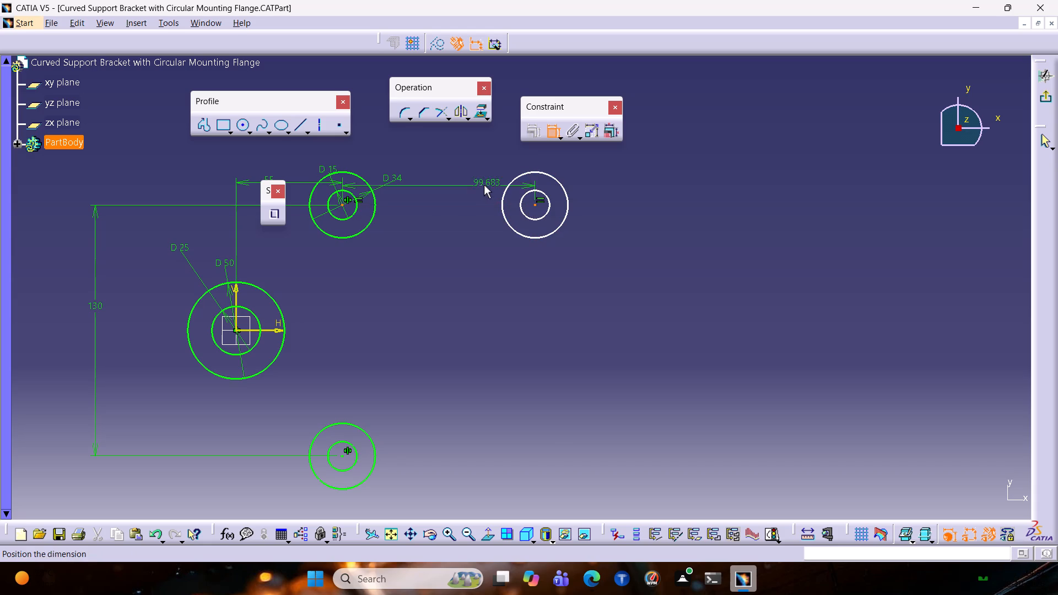
left_click(445, 149)
double_click(445, 148)
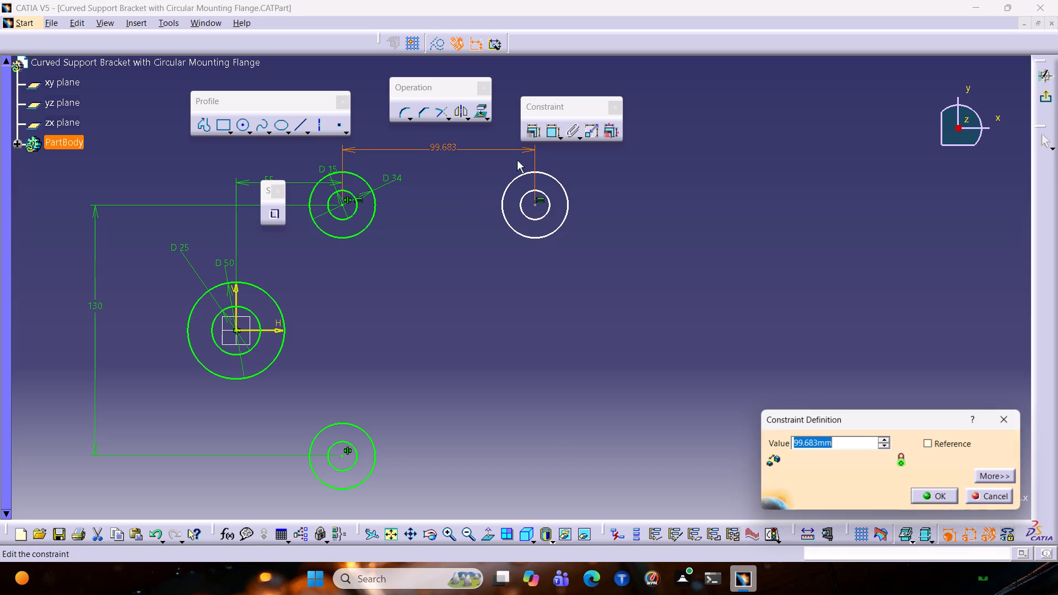
key("7")
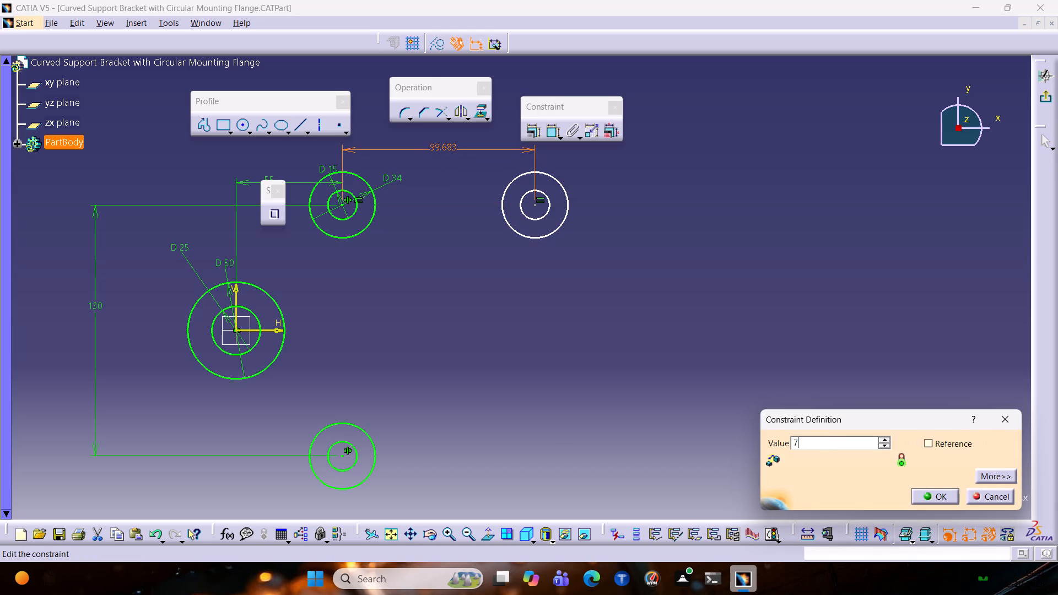
key("0")
key("Return")
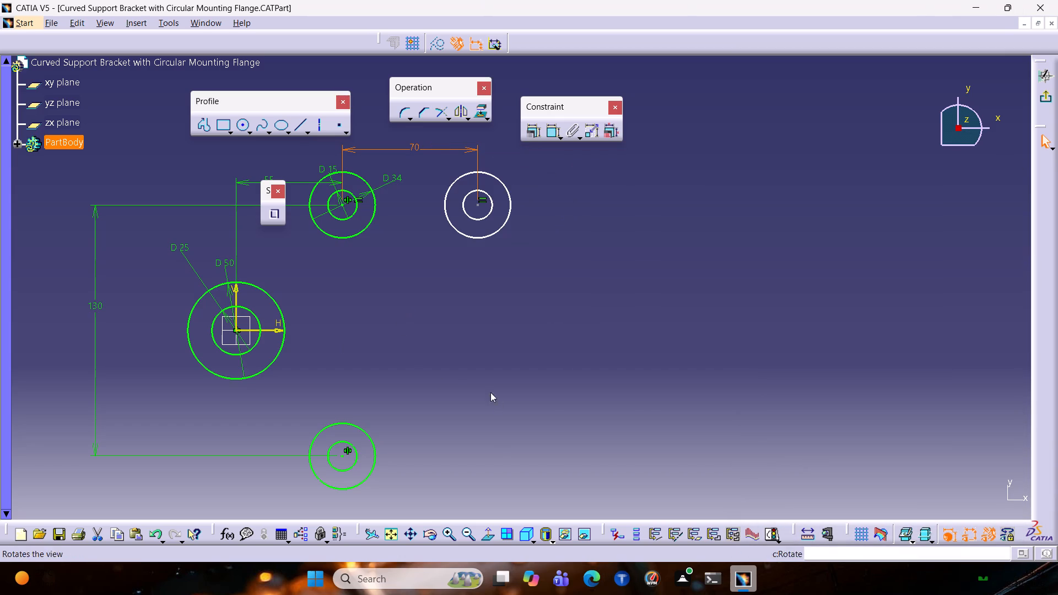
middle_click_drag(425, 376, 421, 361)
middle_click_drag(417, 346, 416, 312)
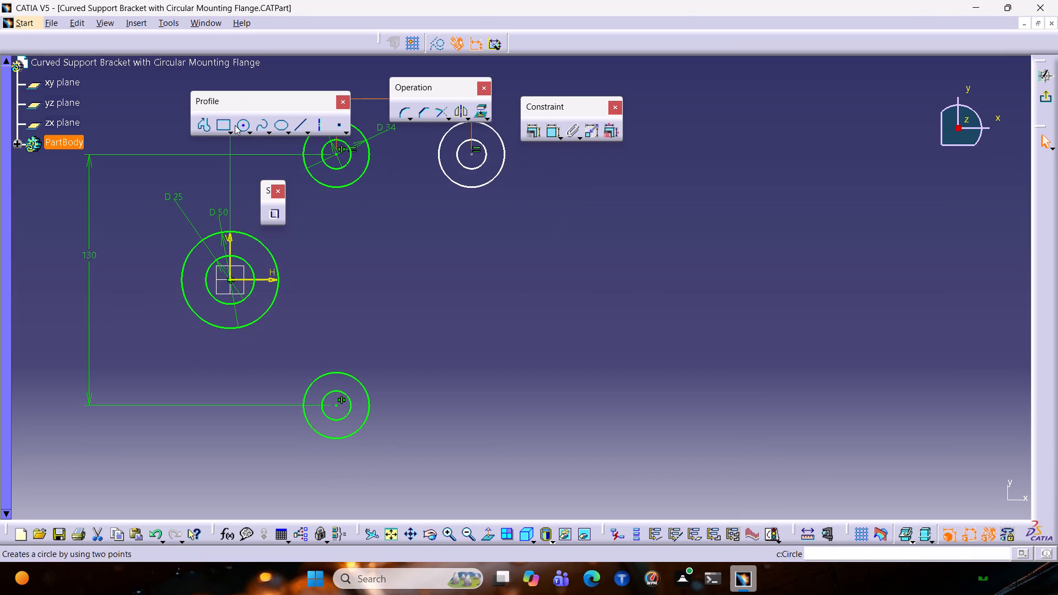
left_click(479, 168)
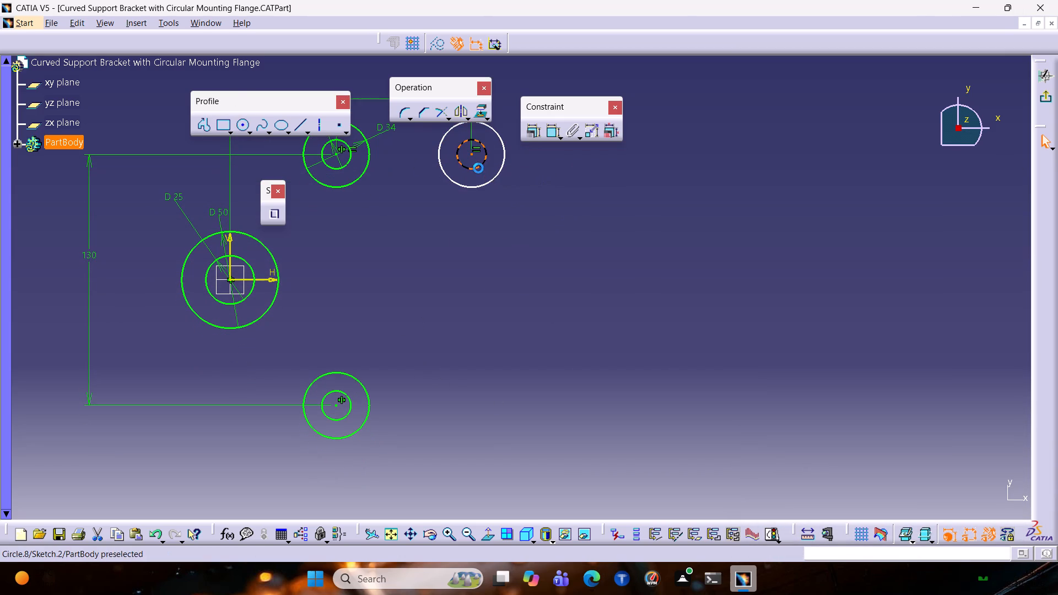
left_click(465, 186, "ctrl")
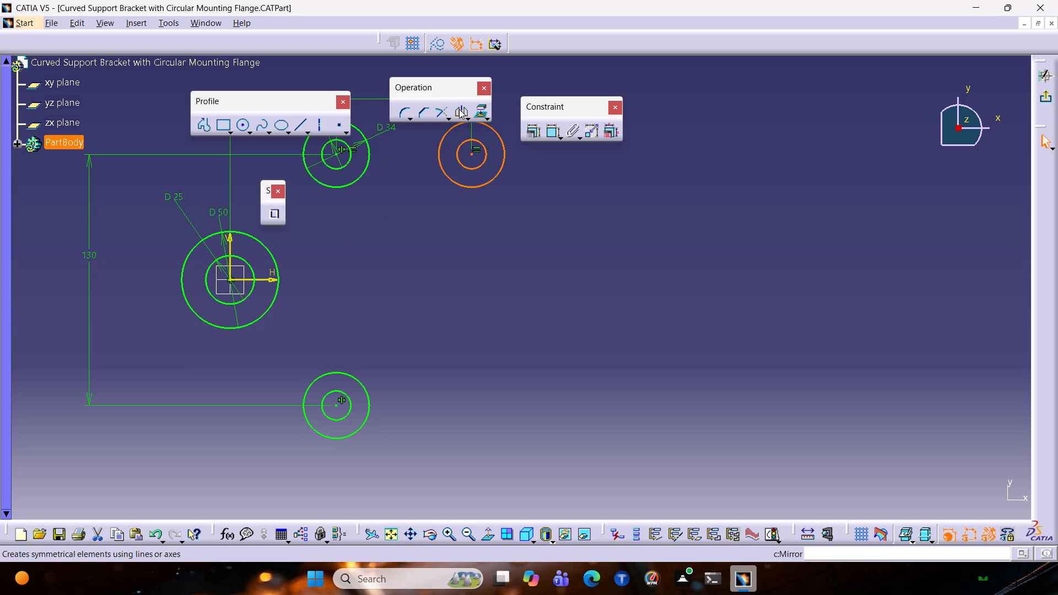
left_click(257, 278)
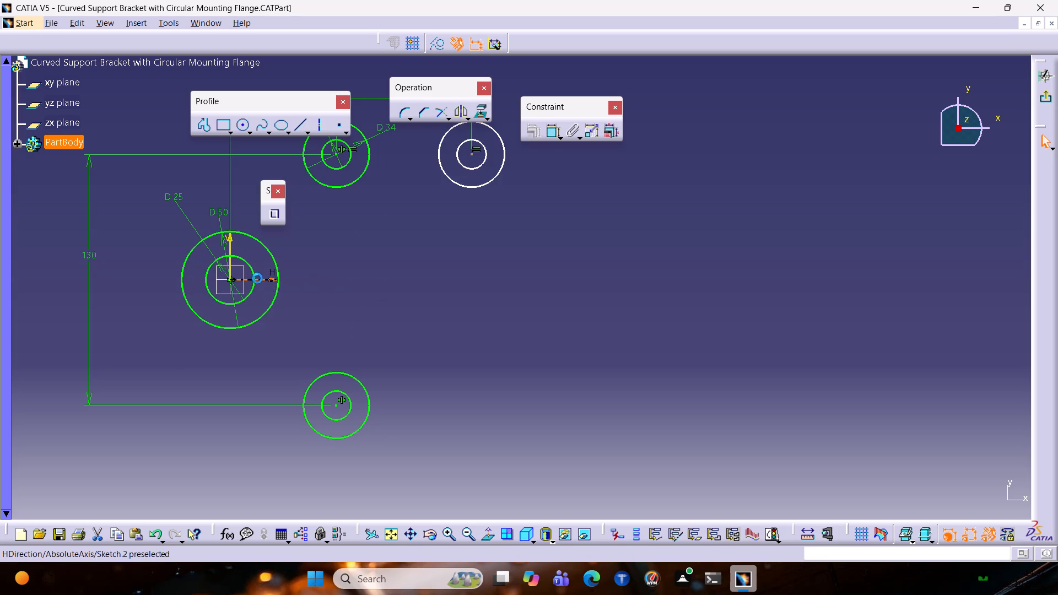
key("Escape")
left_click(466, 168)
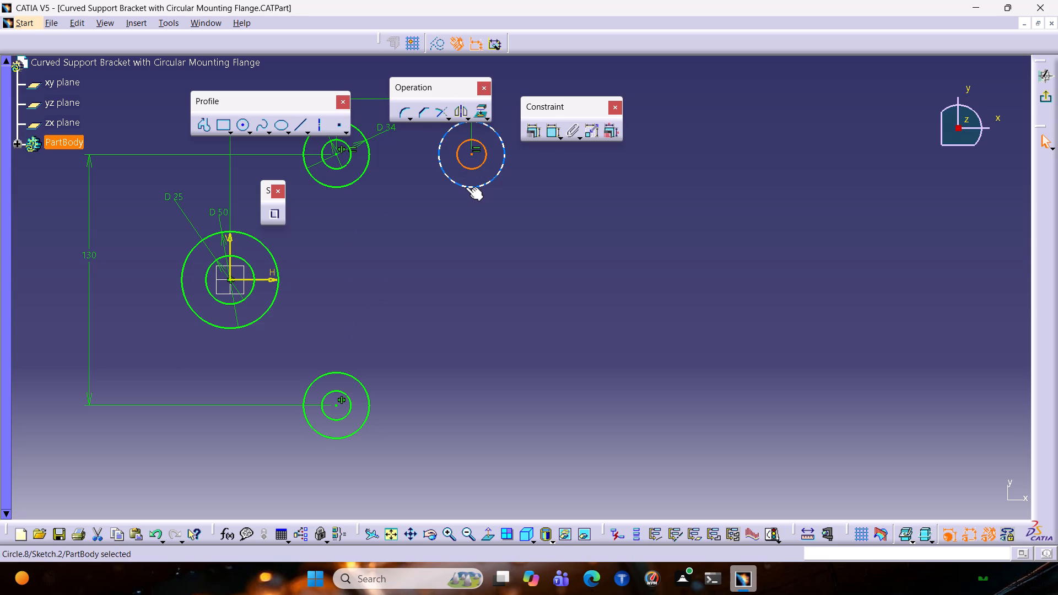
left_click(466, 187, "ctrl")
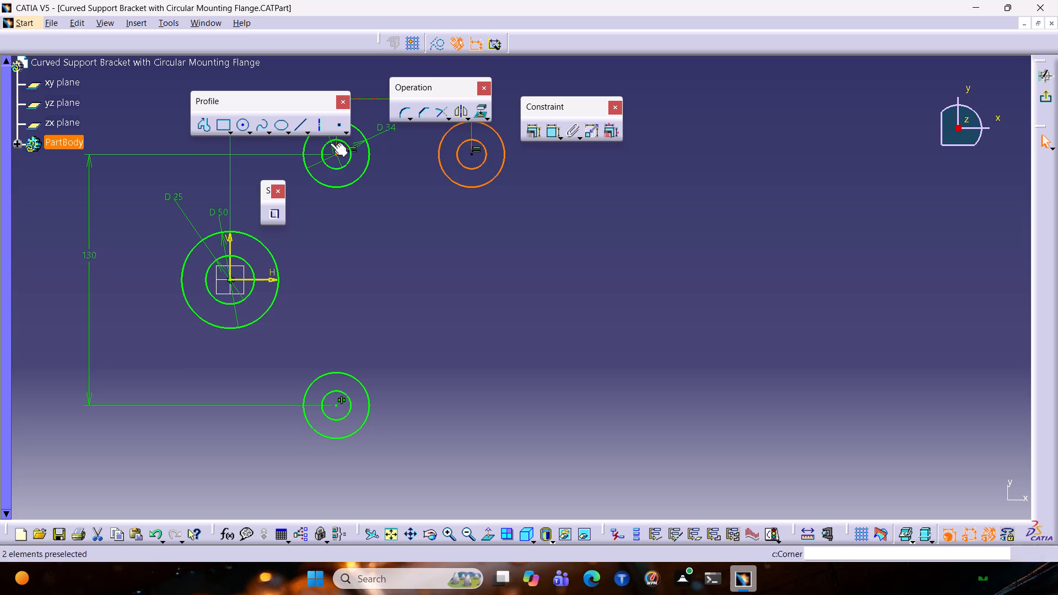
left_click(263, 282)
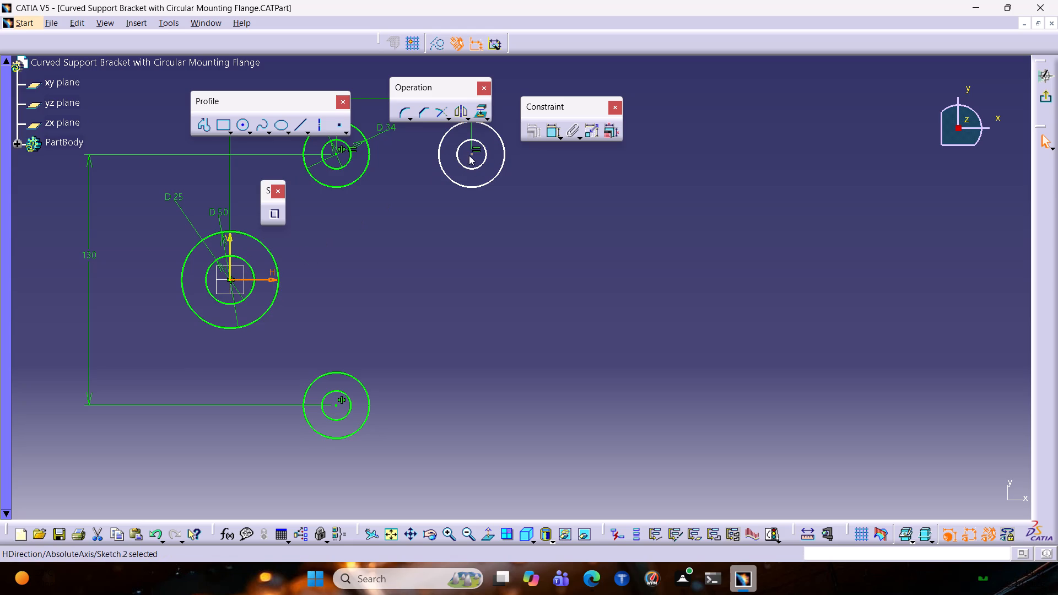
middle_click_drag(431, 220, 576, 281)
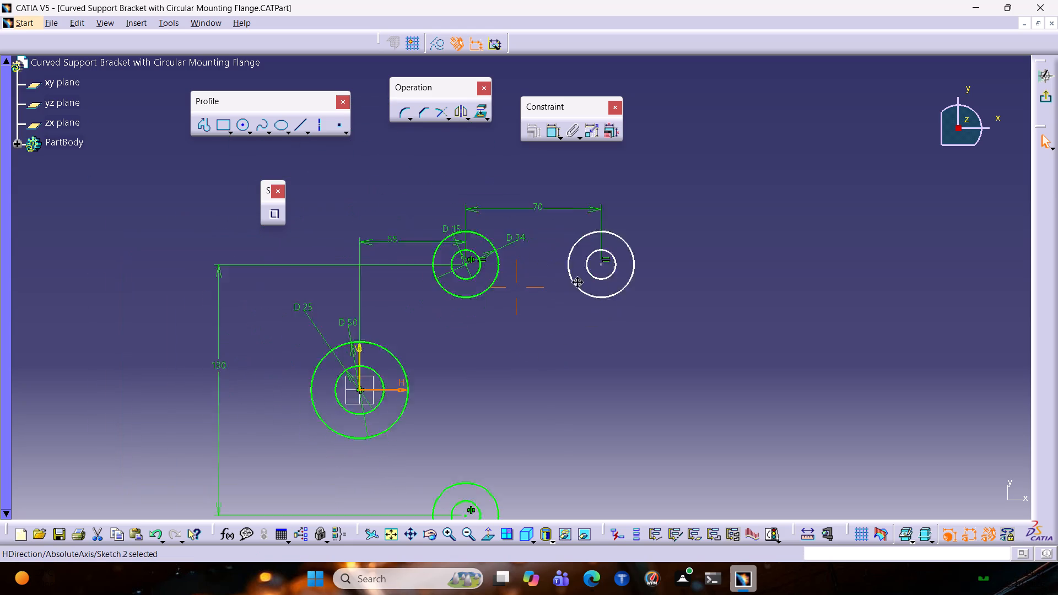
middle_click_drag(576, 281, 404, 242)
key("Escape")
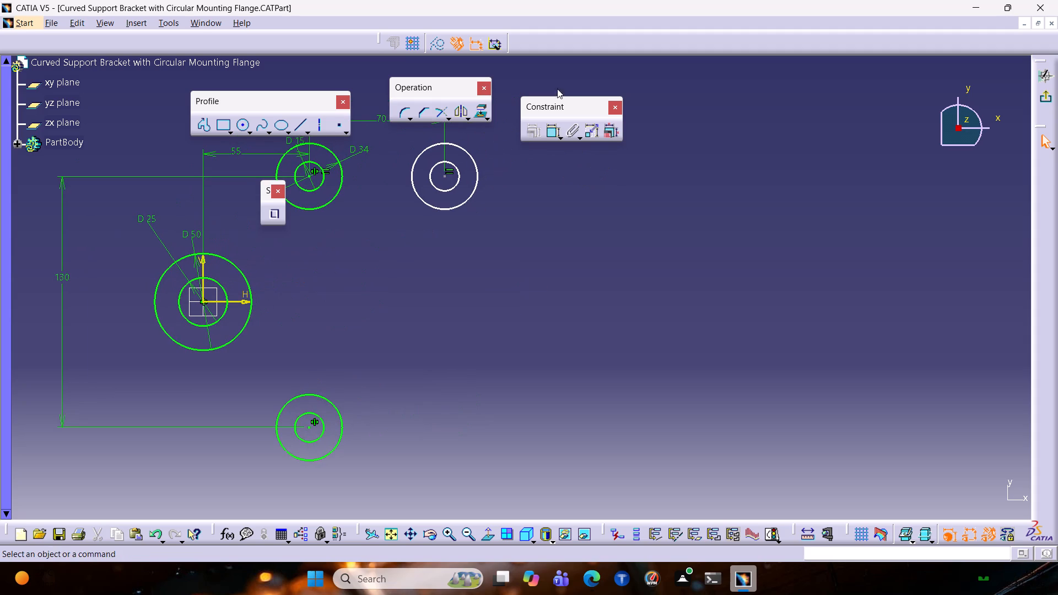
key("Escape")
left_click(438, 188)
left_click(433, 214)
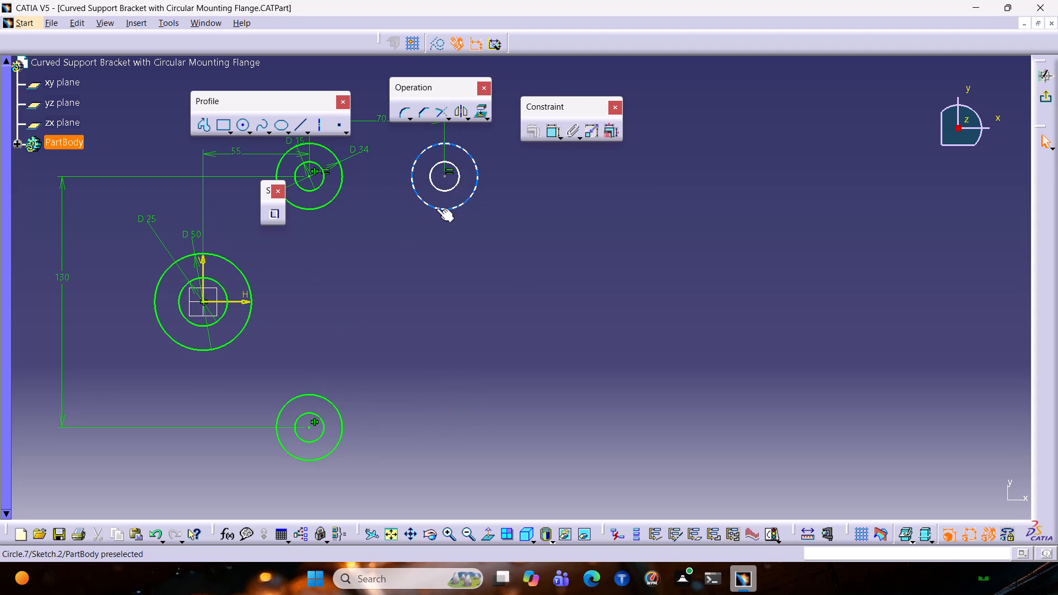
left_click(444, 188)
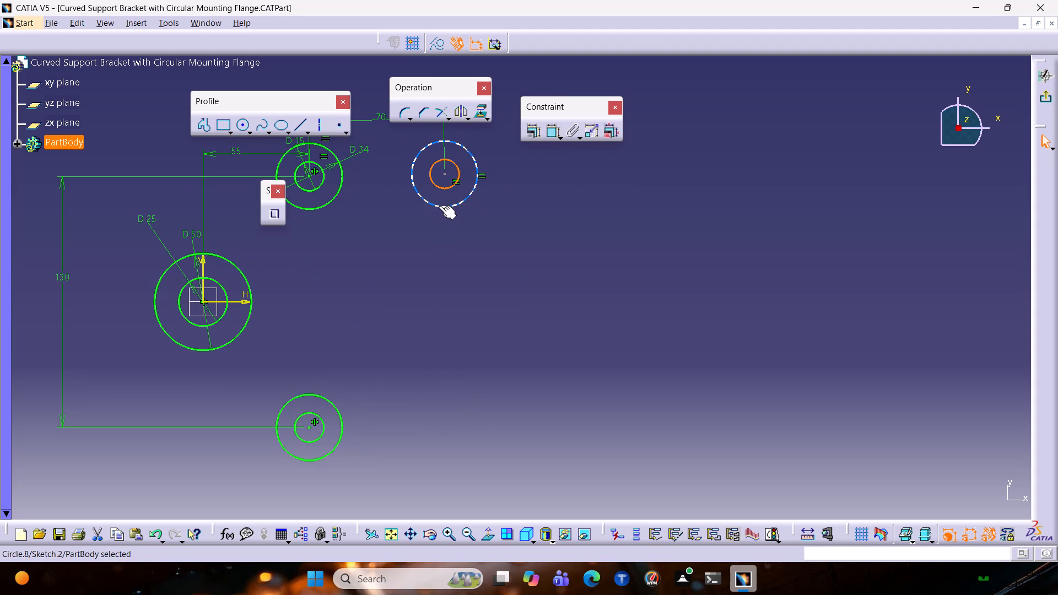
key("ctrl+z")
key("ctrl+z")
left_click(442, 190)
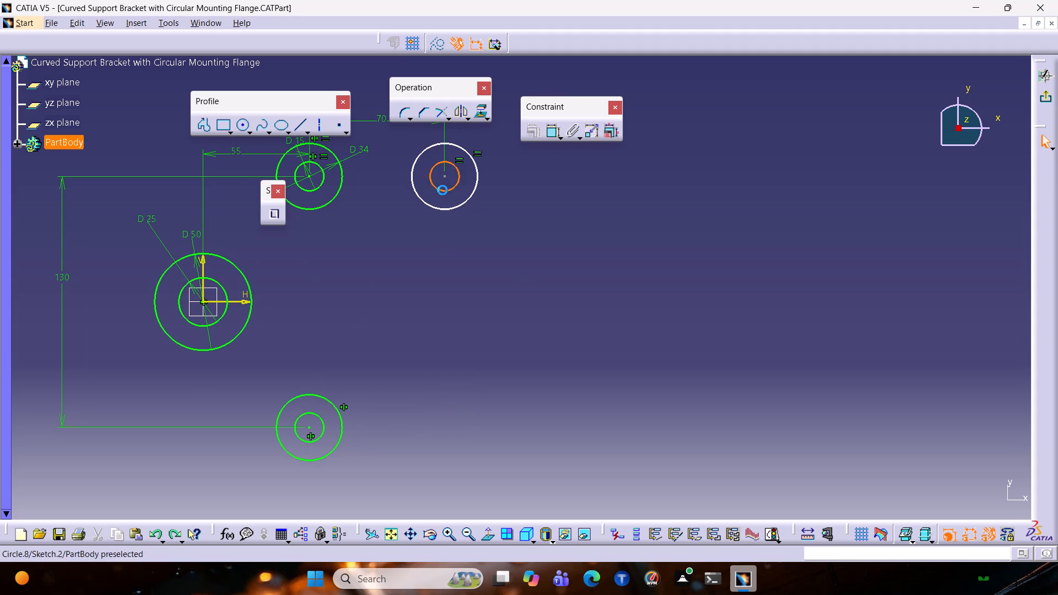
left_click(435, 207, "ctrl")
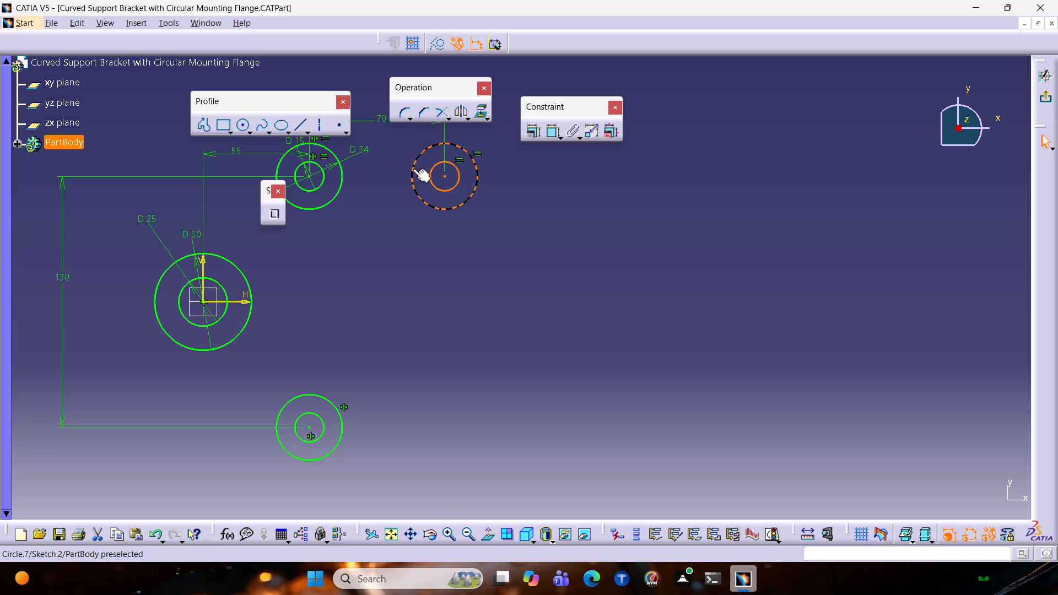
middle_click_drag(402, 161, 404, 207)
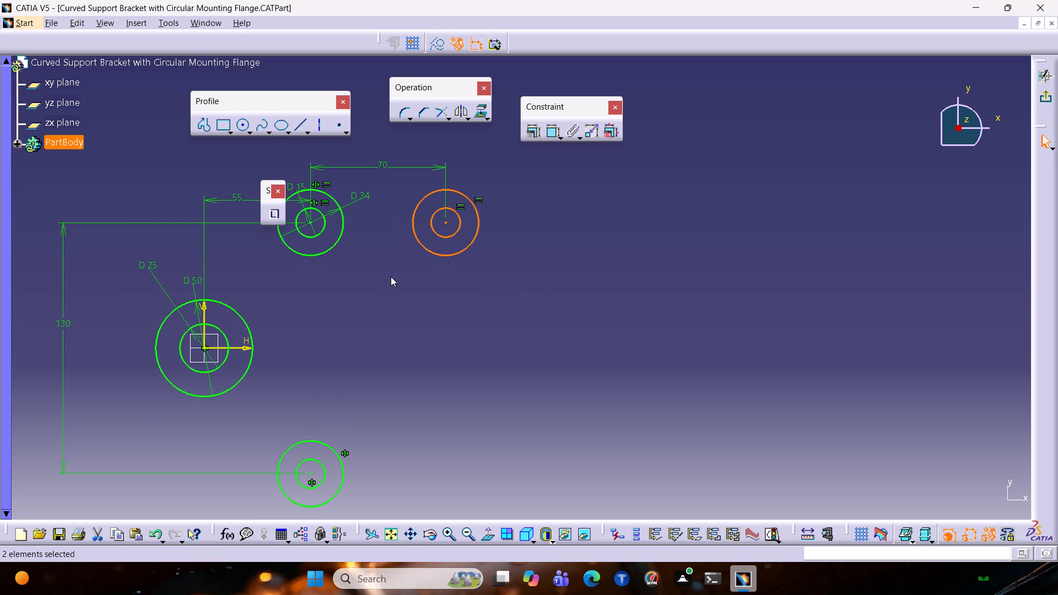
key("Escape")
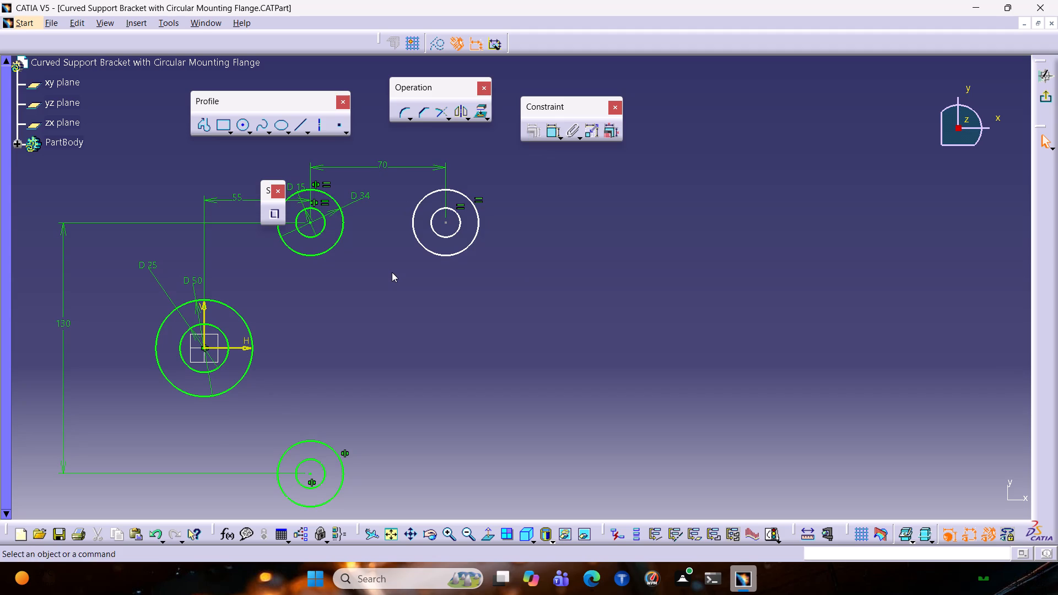
Draw a horizontal line from the centre of the upper offset circle pair to the centre of the new pair 70 mm away.
left_click(203, 132)
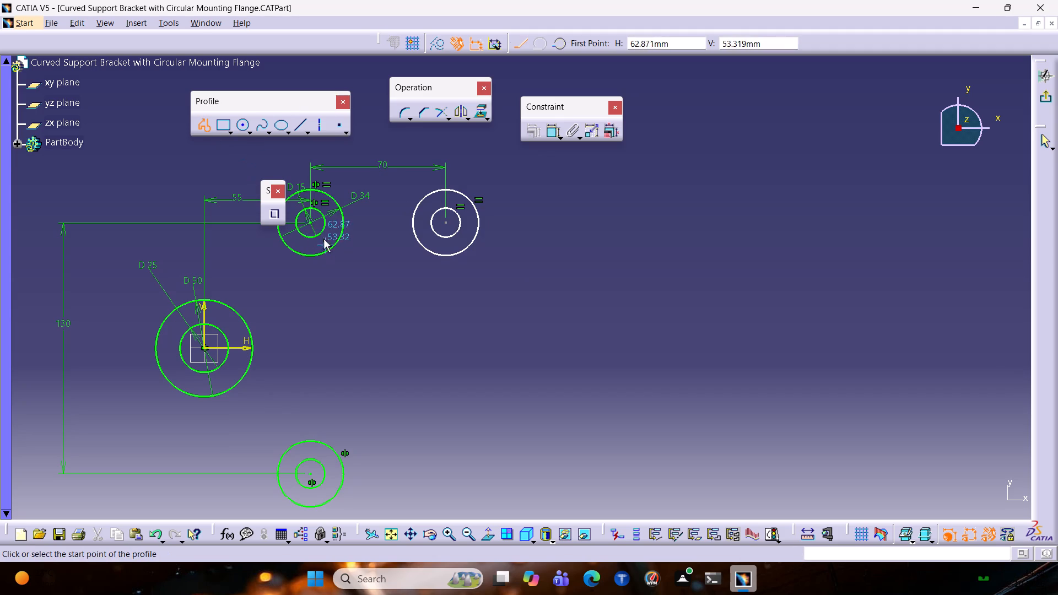
left_click(312, 221)
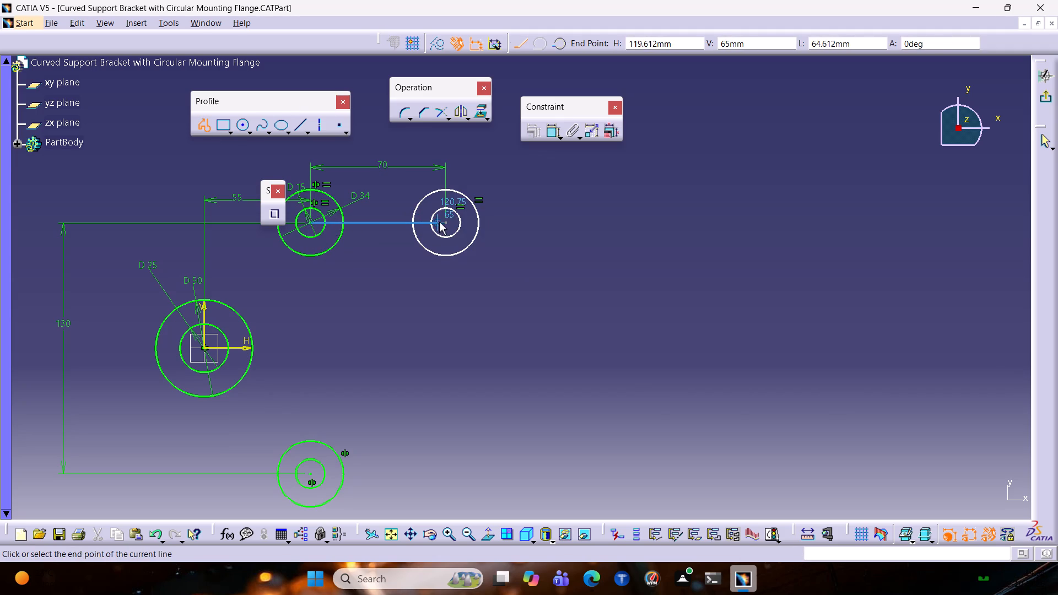
left_click(446, 222)
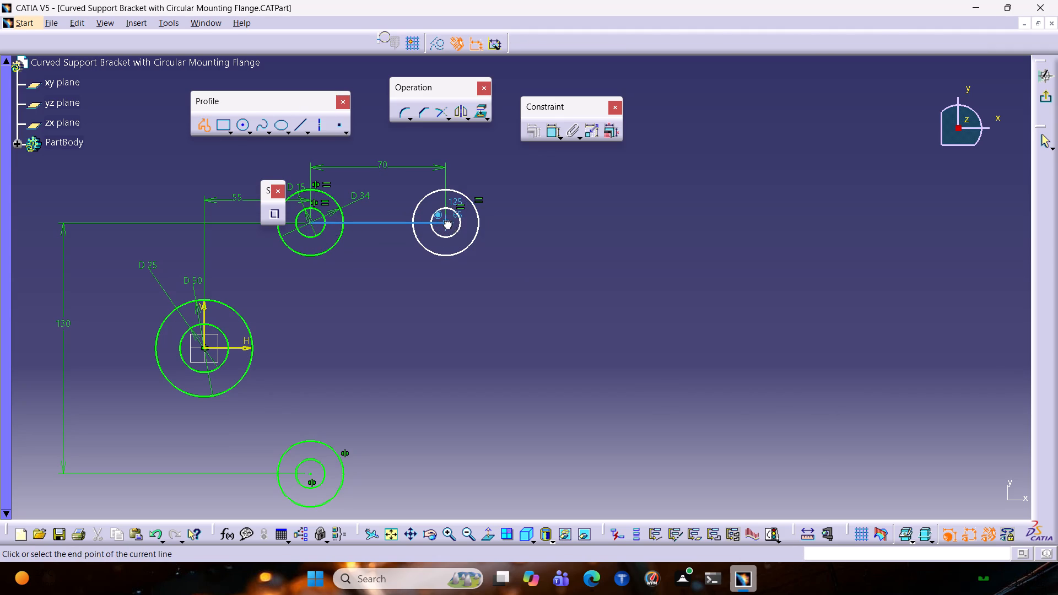
key("Escape")
left_click(375, 288)
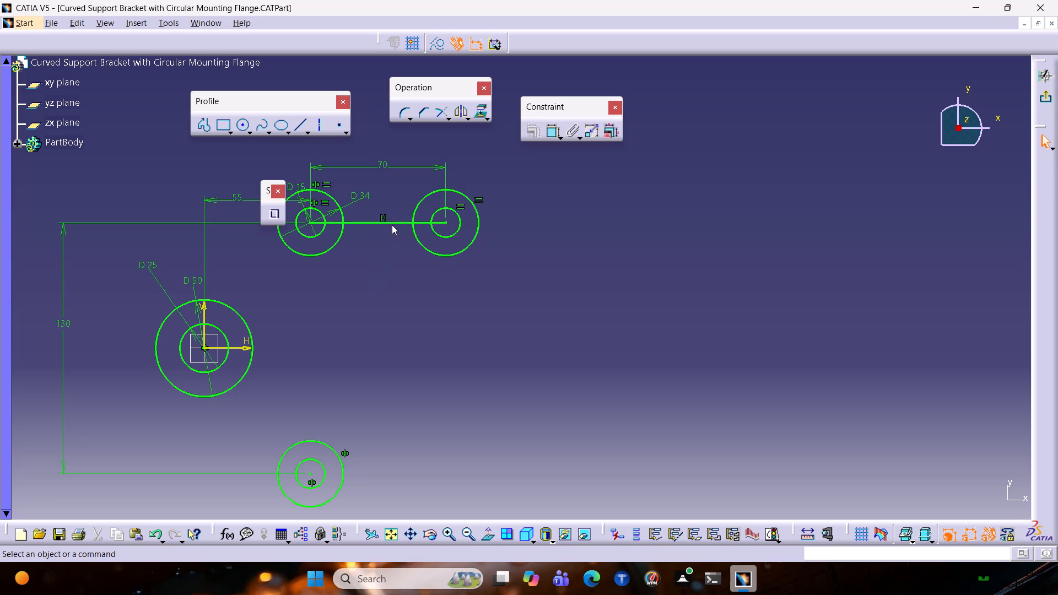
Convert the horizontal line joining the two upper circle pairs into a construction element.
left_click(392, 224)
left_click(392, 221)
left_click(438, 37)
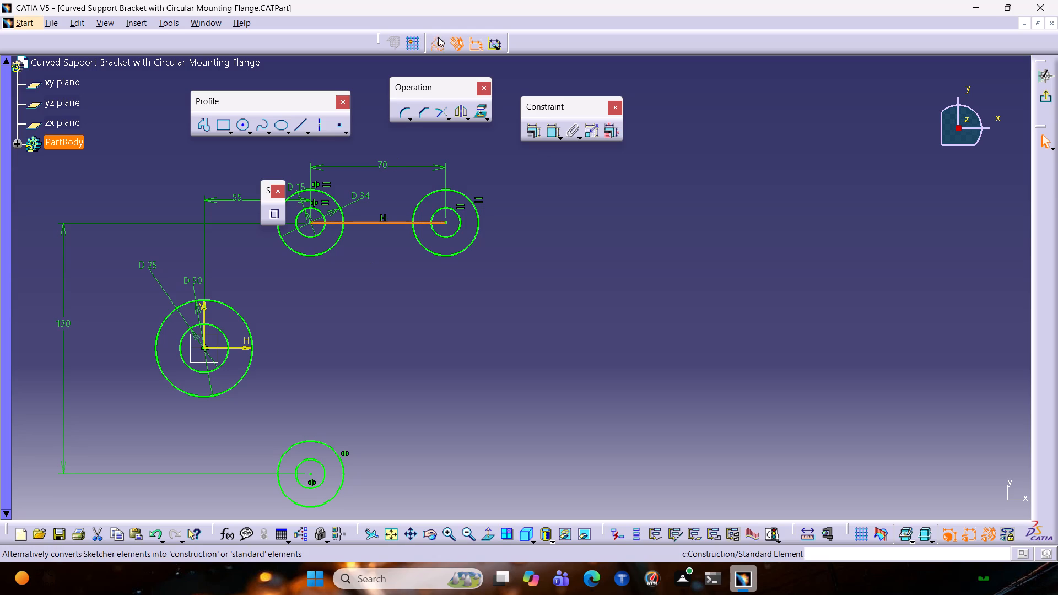
left_click(548, 243)
Mirror both concentric circles of the outer upper pair about the sketch's H axis.
left_click(452, 238)
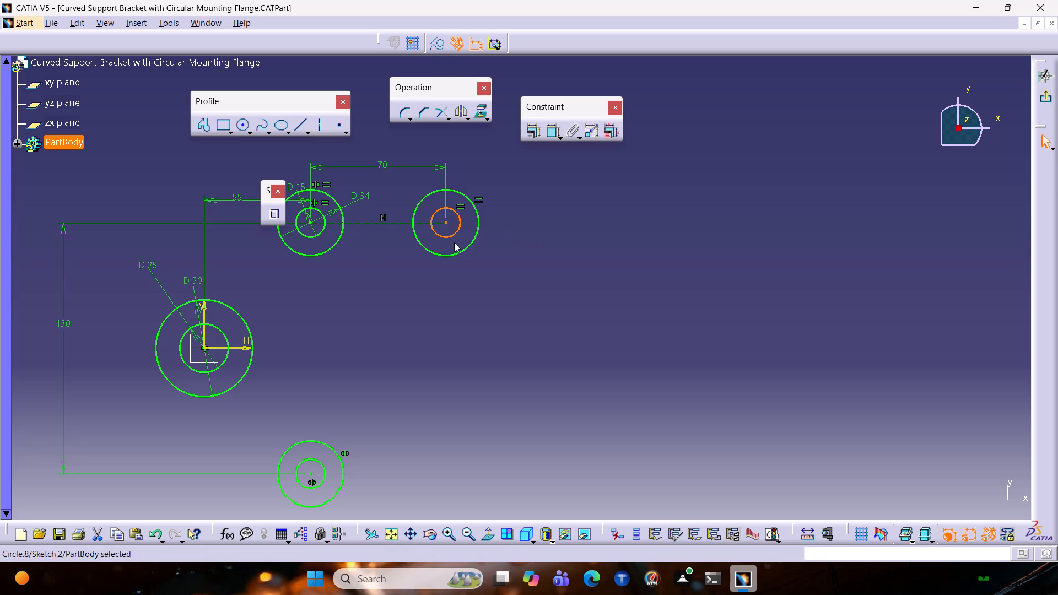
left_click(448, 255, "ctrl")
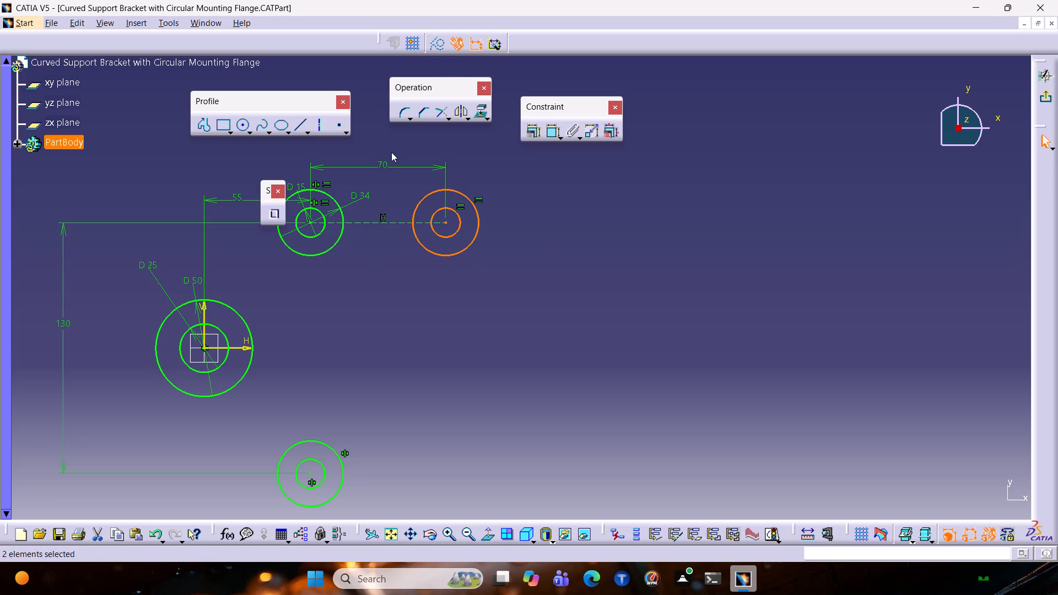
left_click(456, 109)
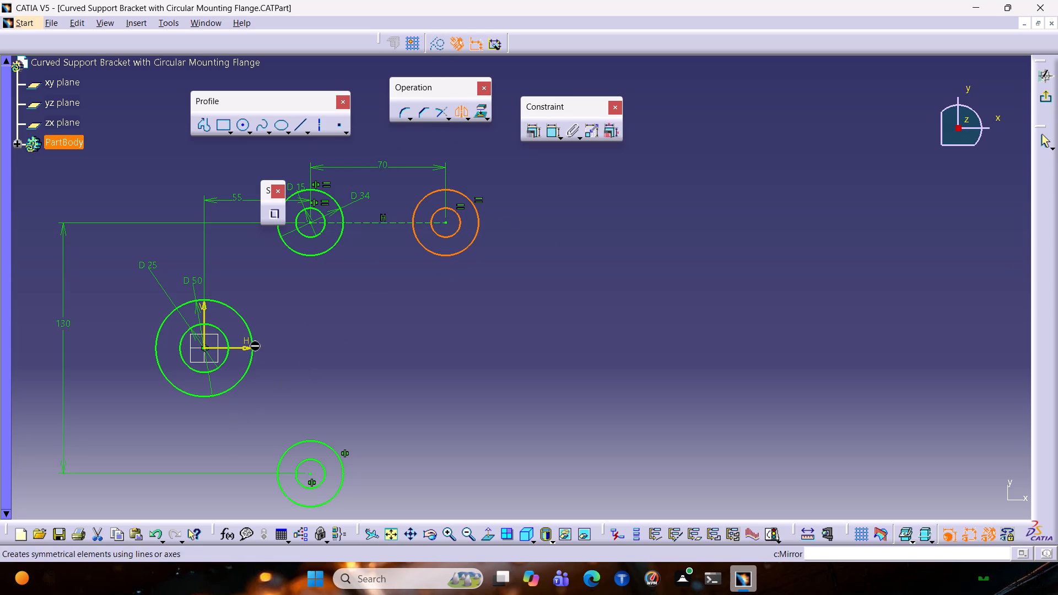
left_click(244, 345)
Draw a vertical line at H 142 mm joining the outermost points of the far upper and lower 34 mm circles.
middle_click_drag(387, 338, 398, 313)
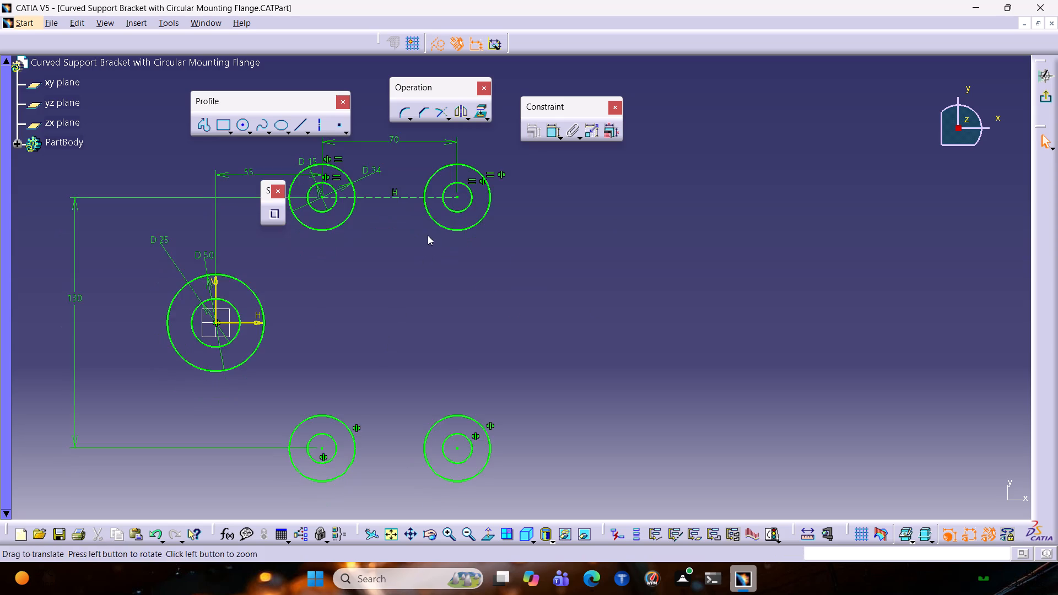
middle_click(436, 207)
middle_click_drag(460, 325, 435, 375, "ctrl")
scroll(460, 325, "down", 1, "ctrl")
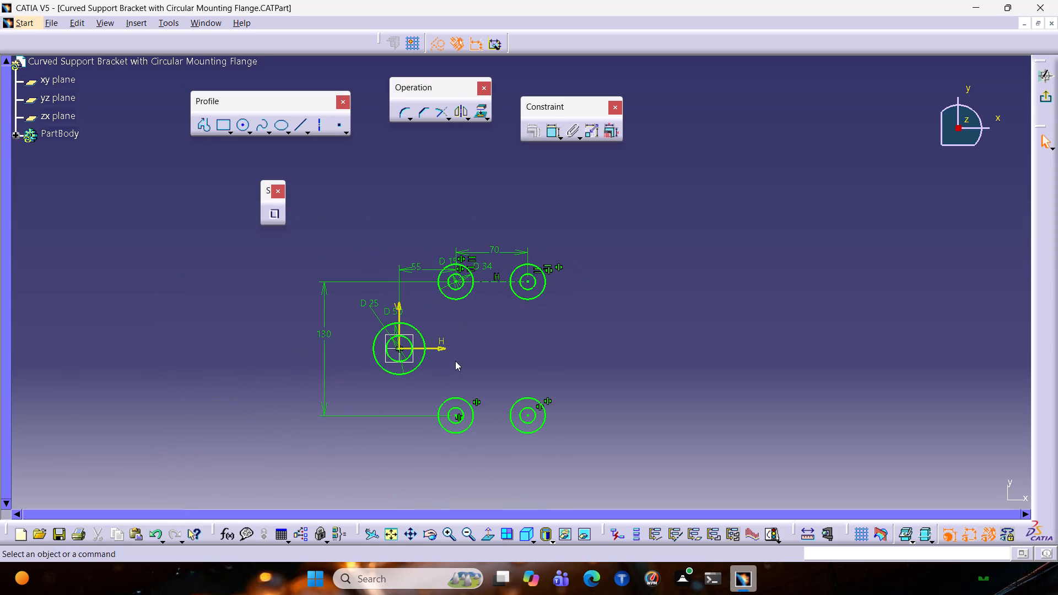
middle_click_drag(473, 359, 395, 342)
middle_click_drag(445, 340, 480, 311, "ctrl")
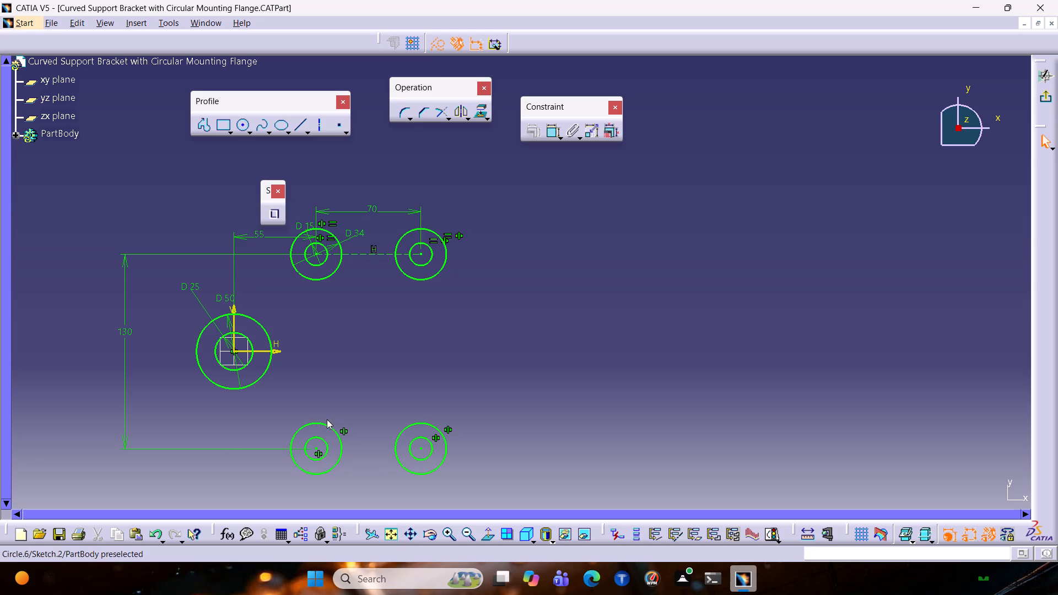
middle_click_drag(320, 403, 332, 389, "ctrl")
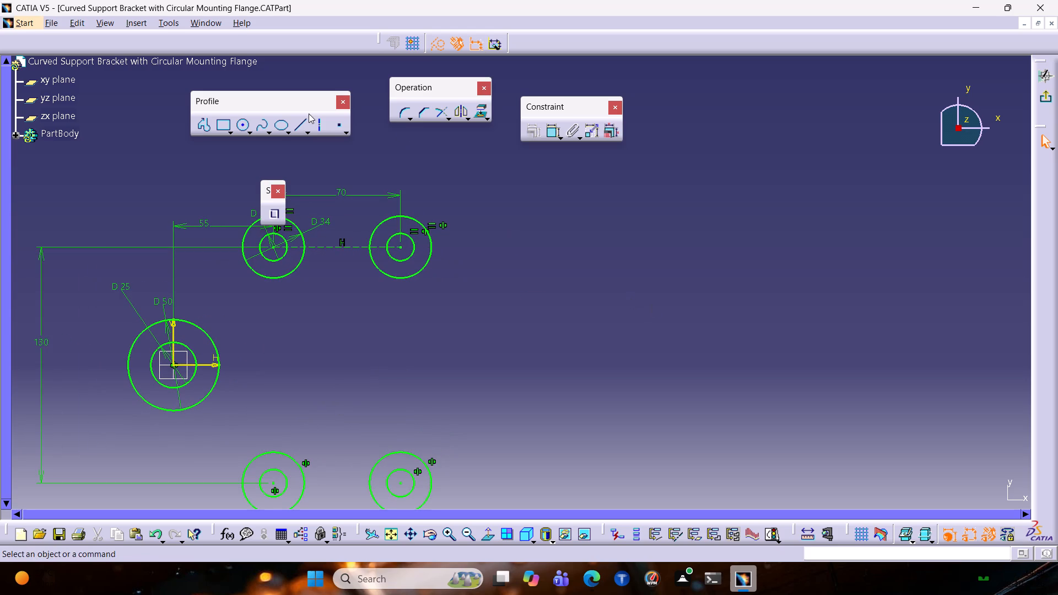
left_click(201, 131)
middle_click_drag(309, 394, 310, 342)
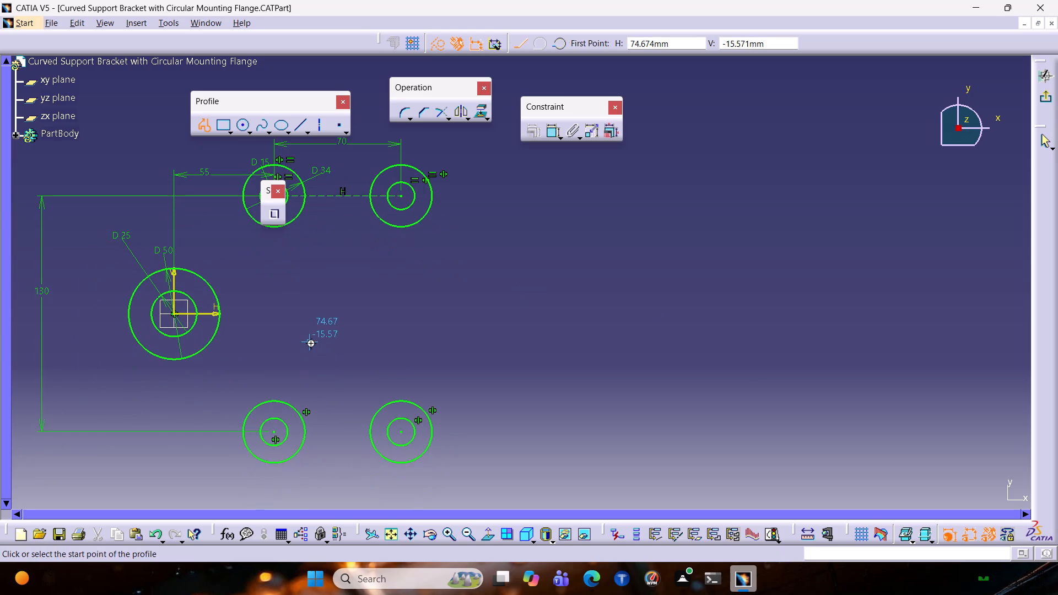
left_click(432, 196)
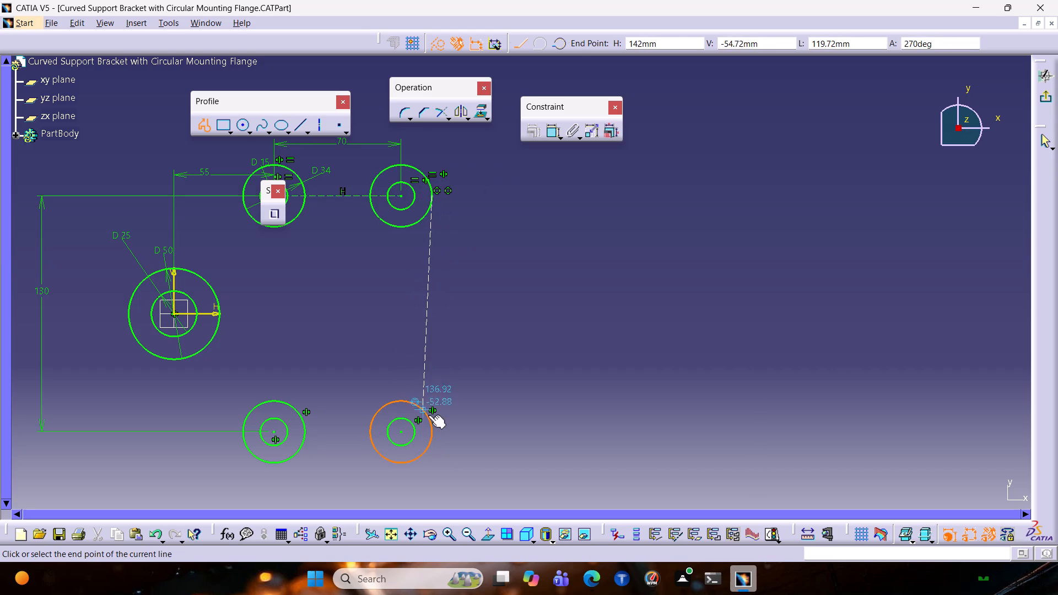
left_click(431, 432)
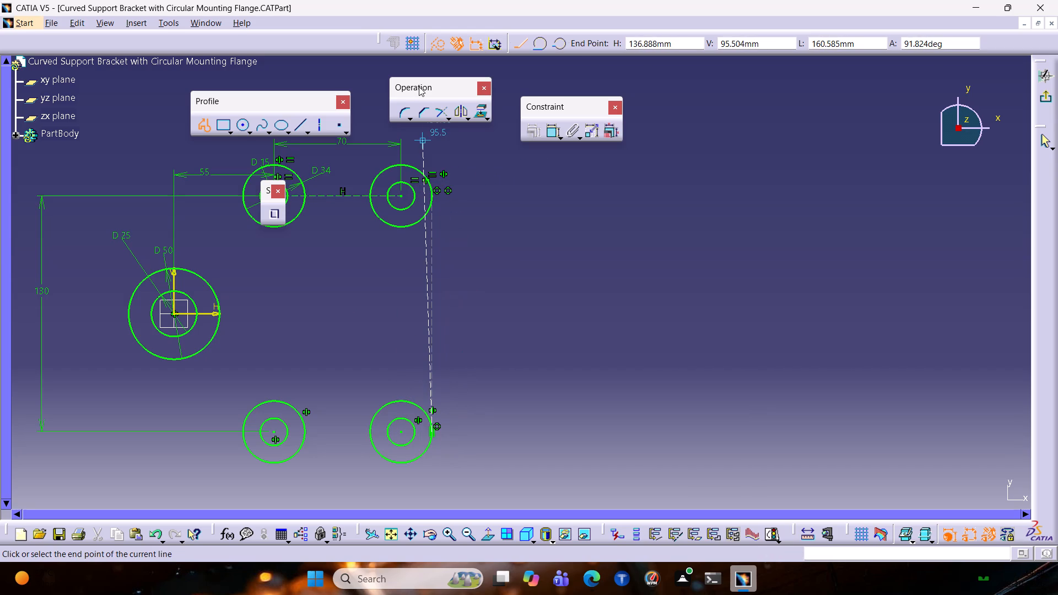
key("Escape")
key("Escape")
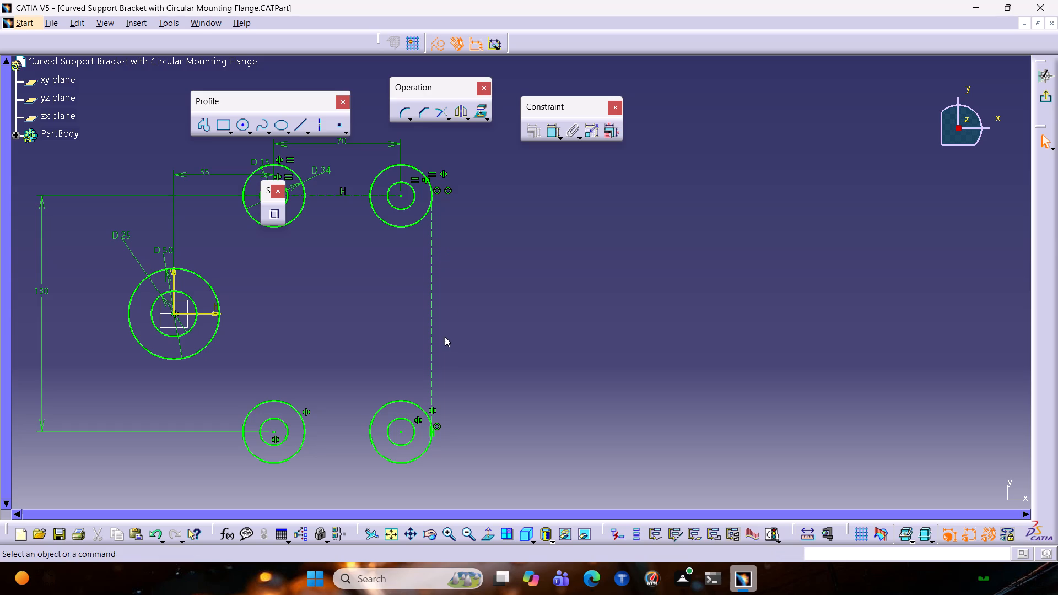
Convert the vertical line between the far upper and lower circles into a standard element.
left_click(429, 340)
left_click(443, 45)
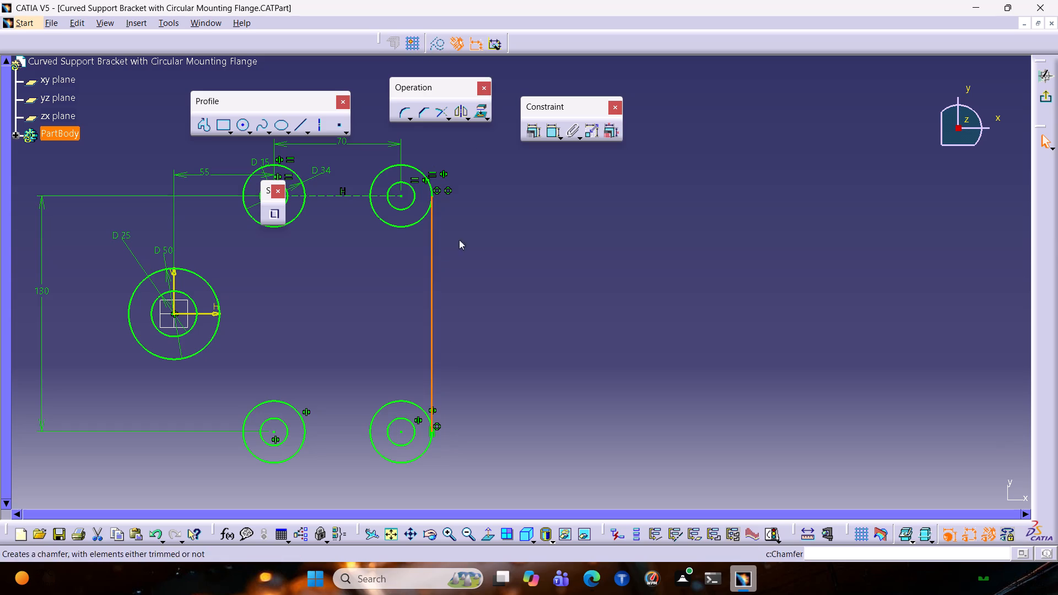
left_click(532, 345)
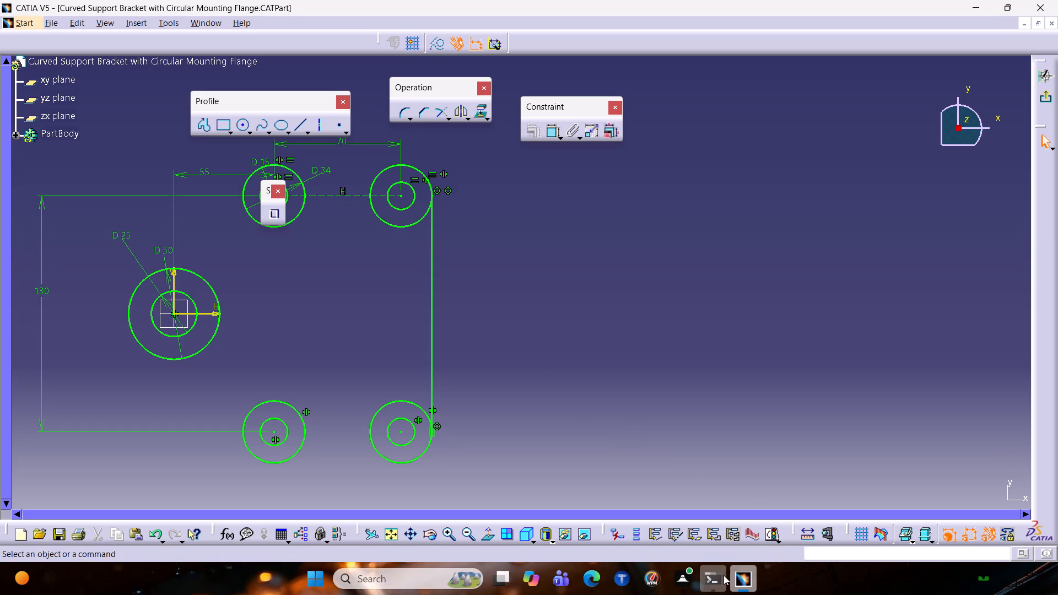
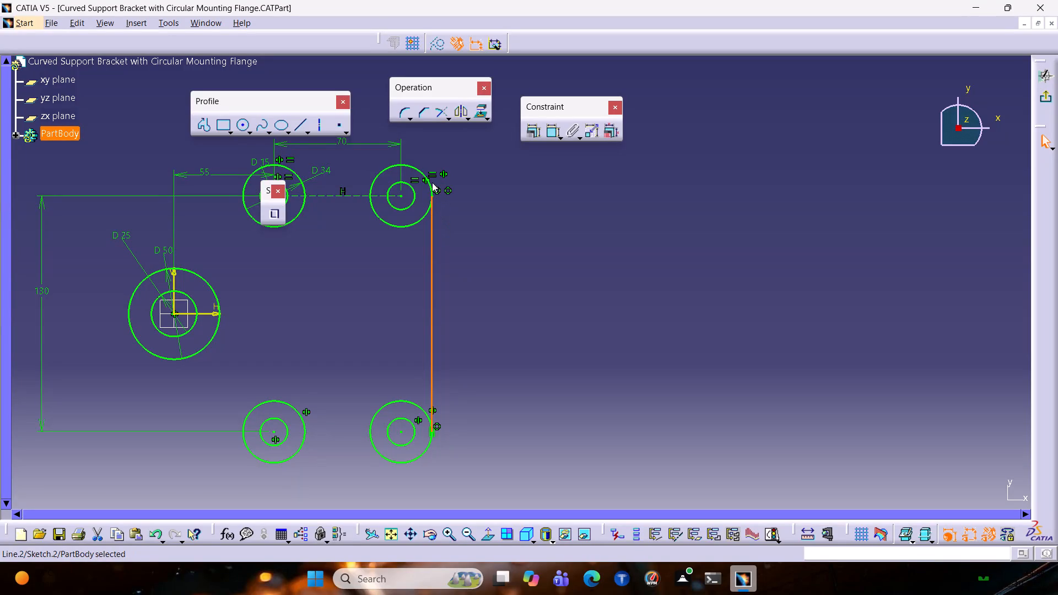
Add a tangency constraint between the long vertical line and the outer circle of the far upper pair.
left_click(427, 182, "ctrl")
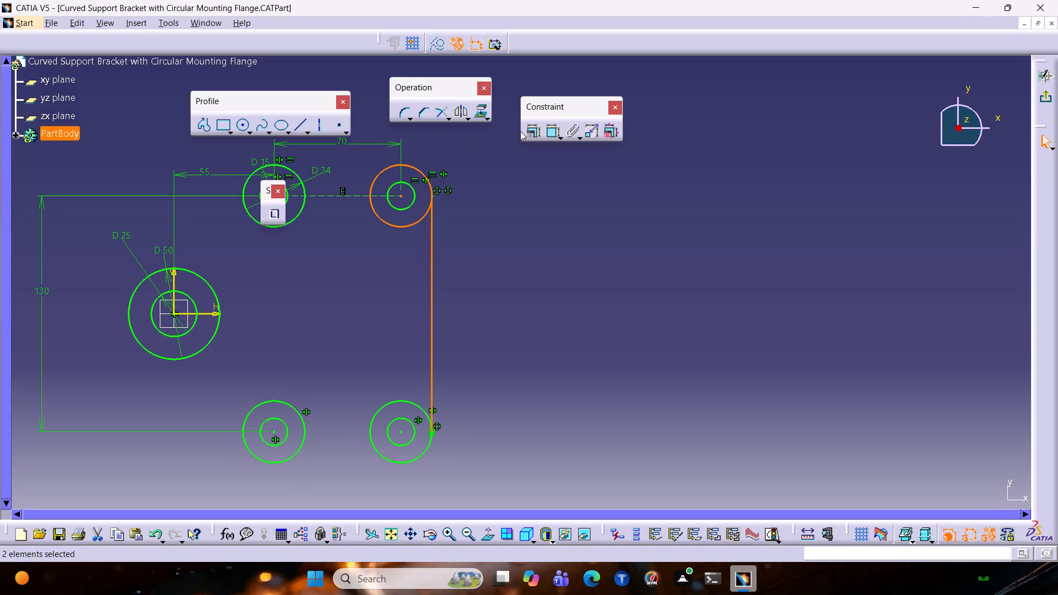
left_click(530, 131)
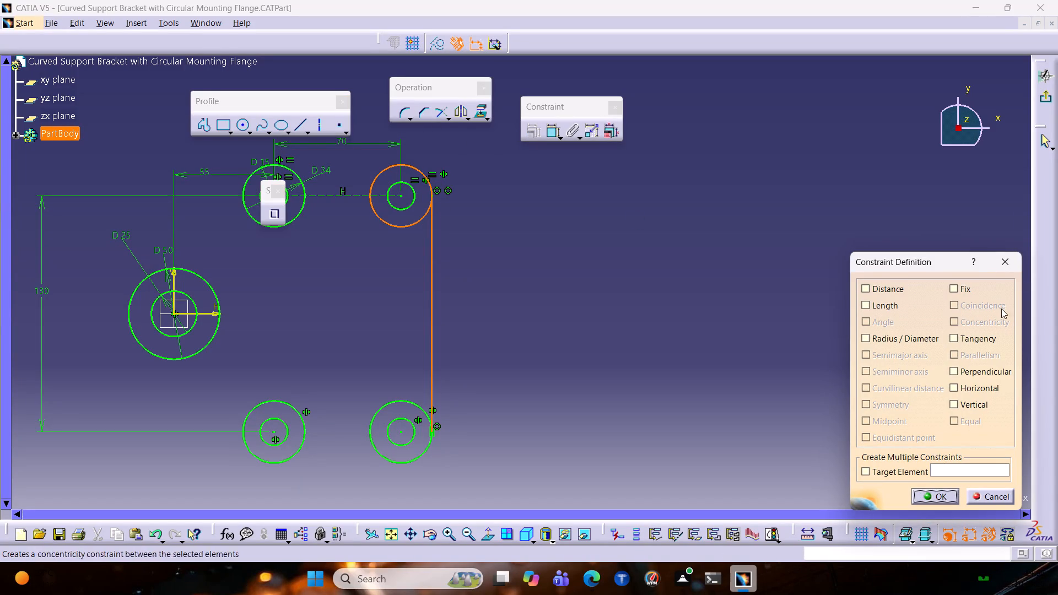
left_click(960, 339)
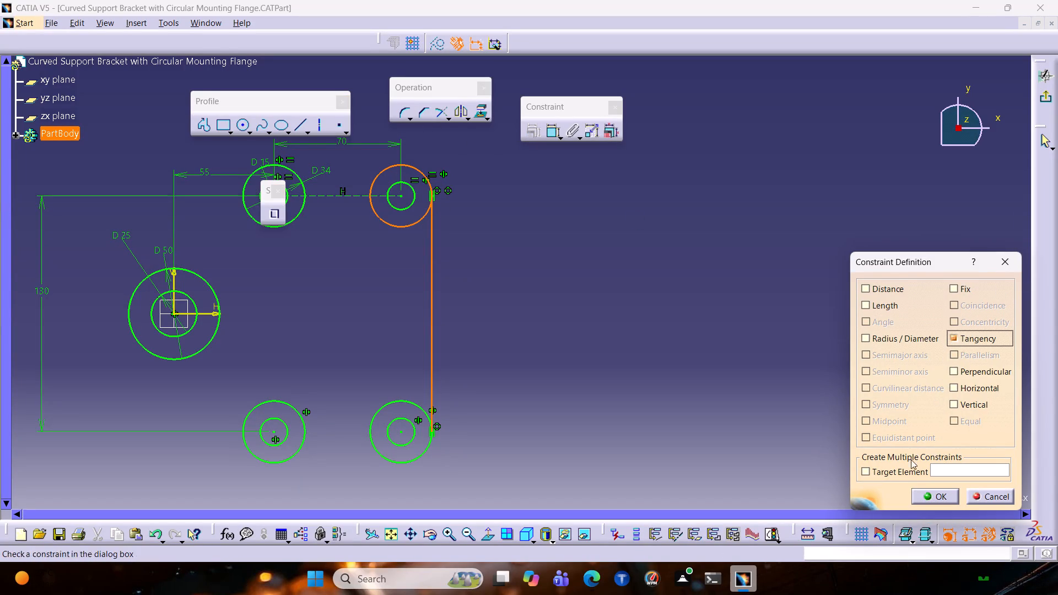
left_click(929, 493)
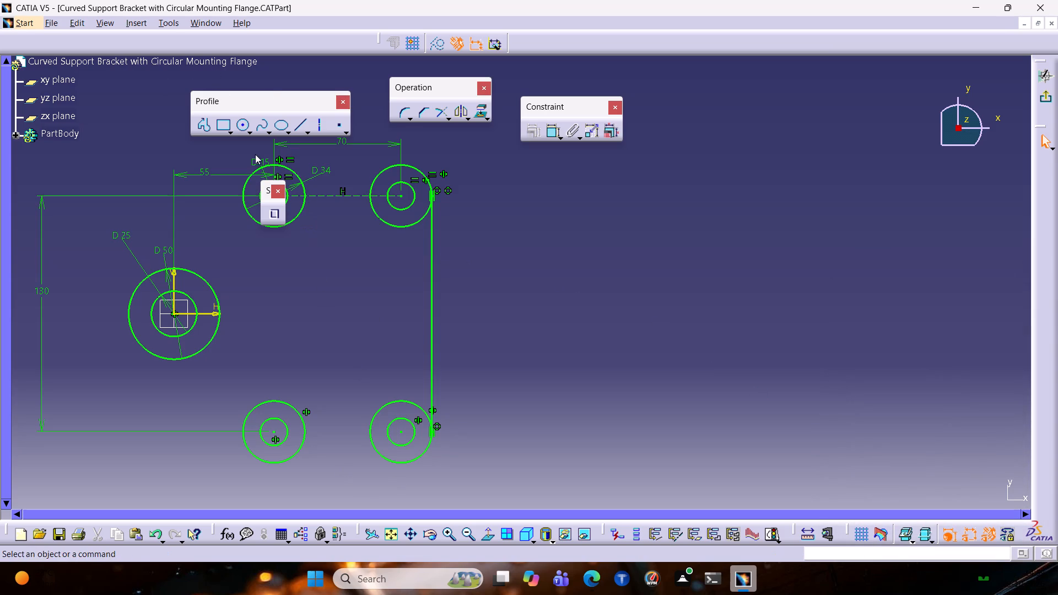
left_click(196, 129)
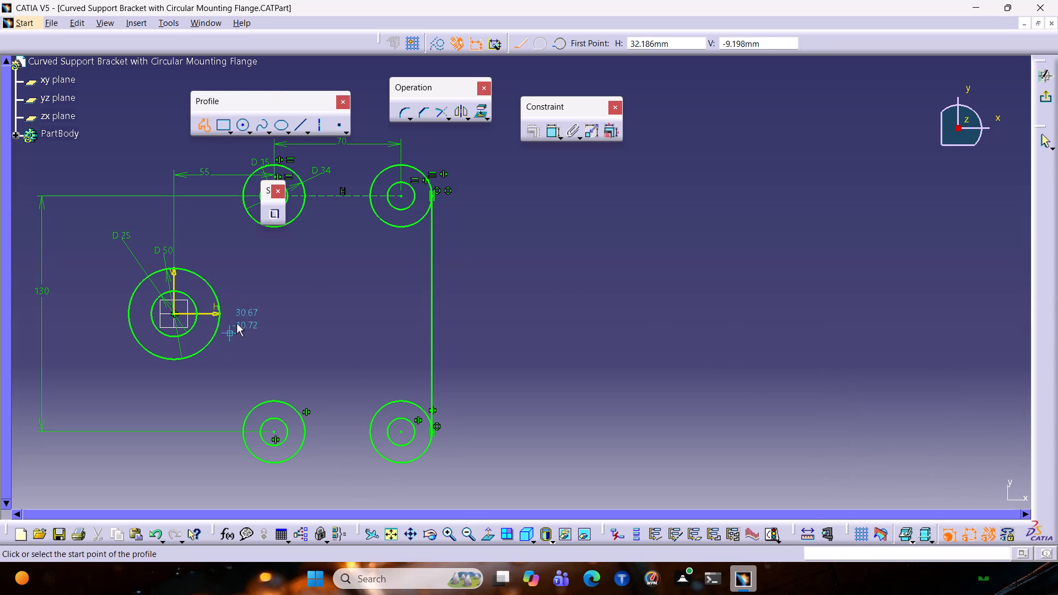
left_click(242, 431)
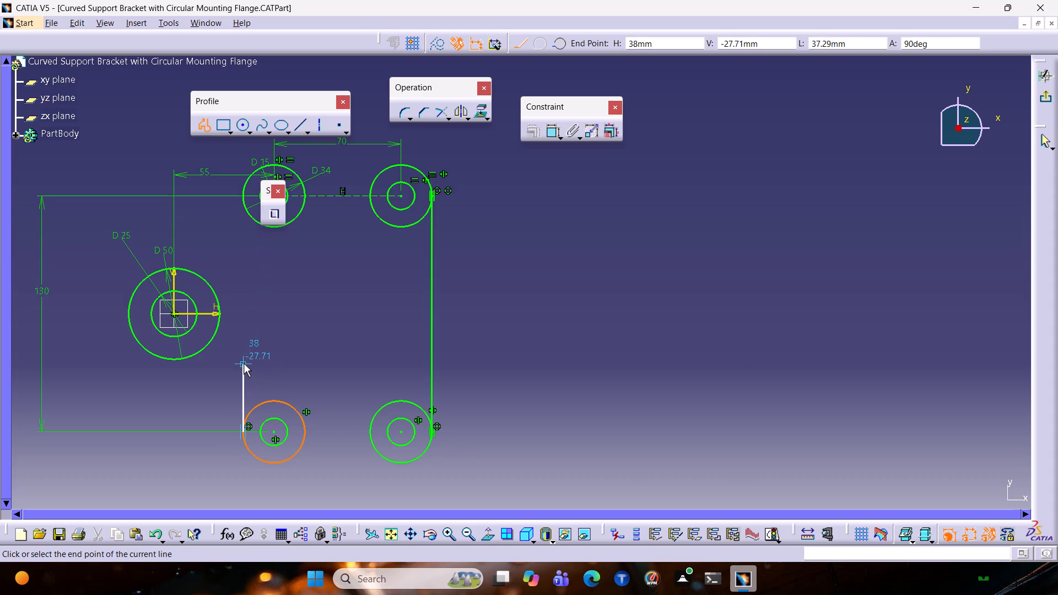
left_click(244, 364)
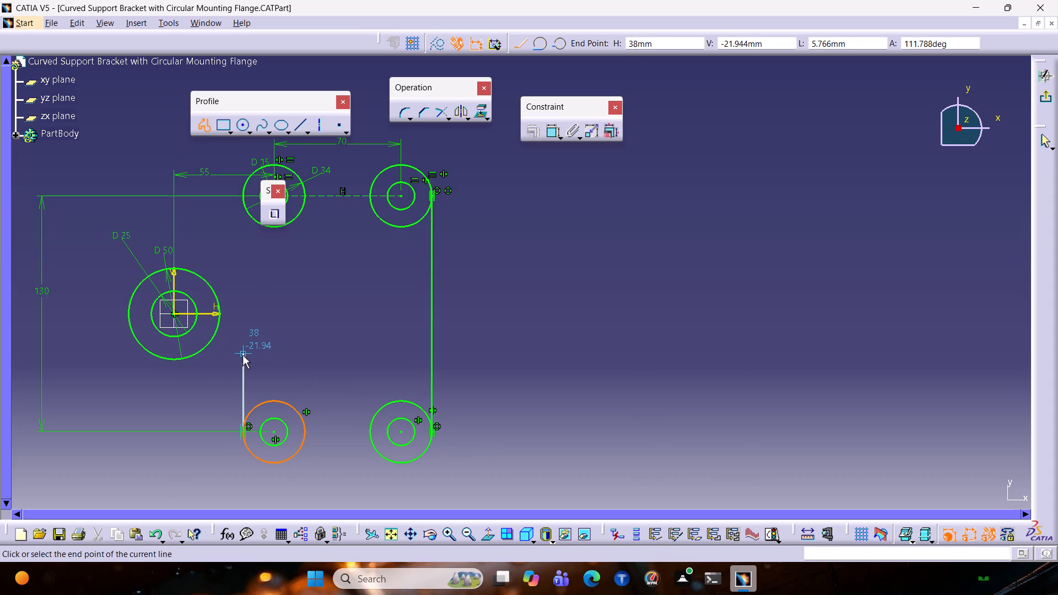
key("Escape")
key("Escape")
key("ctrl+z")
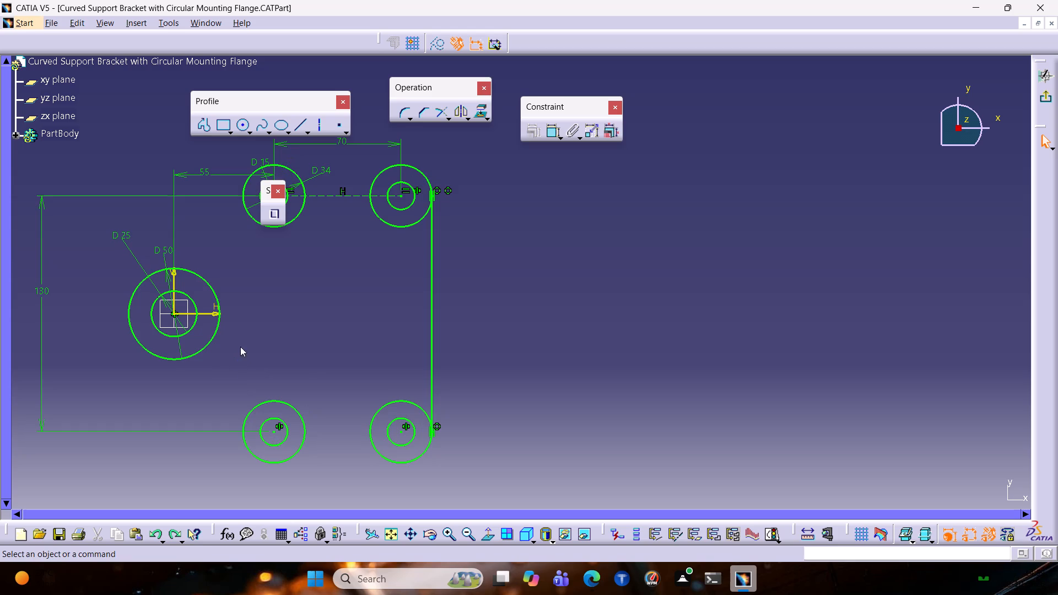
Draw a profile from the near lower 34 mm circle's H 38 mm point up to about V -25 mm, then across to the 50 mm circle's lowest point.
left_click(201, 125)
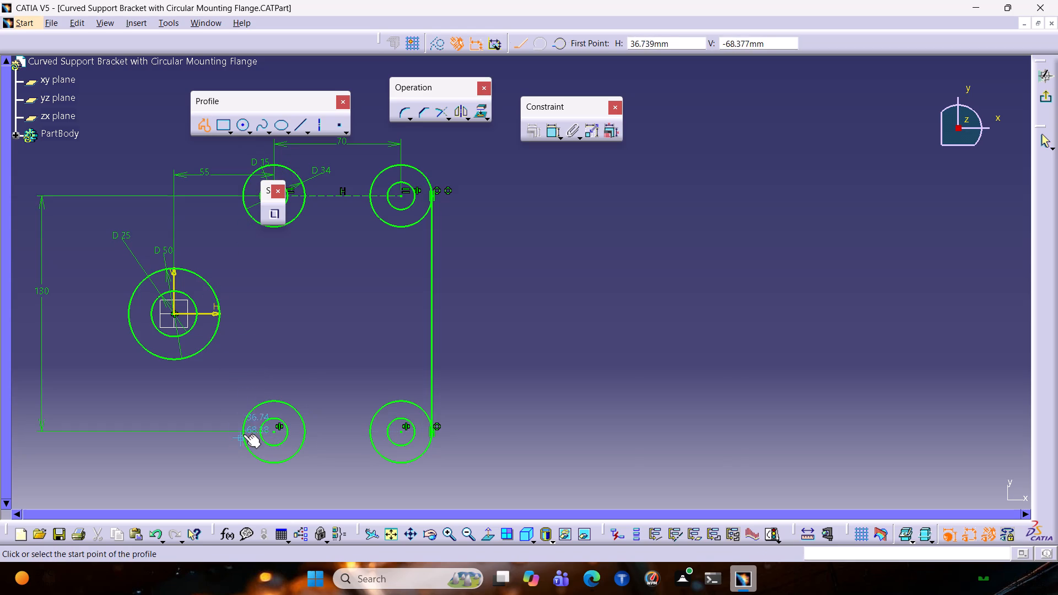
left_click(242, 432)
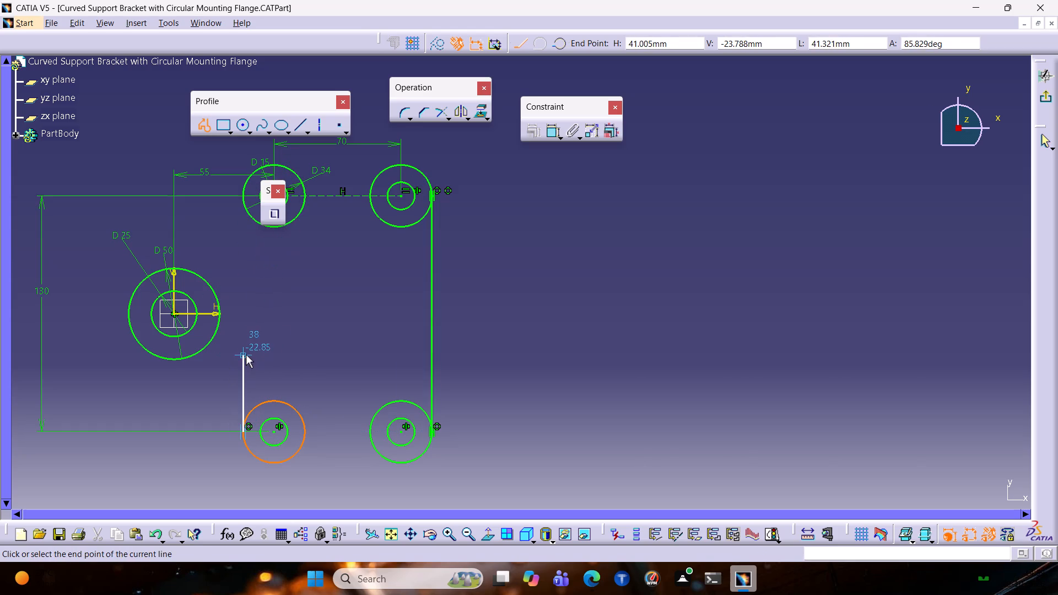
left_click(242, 360)
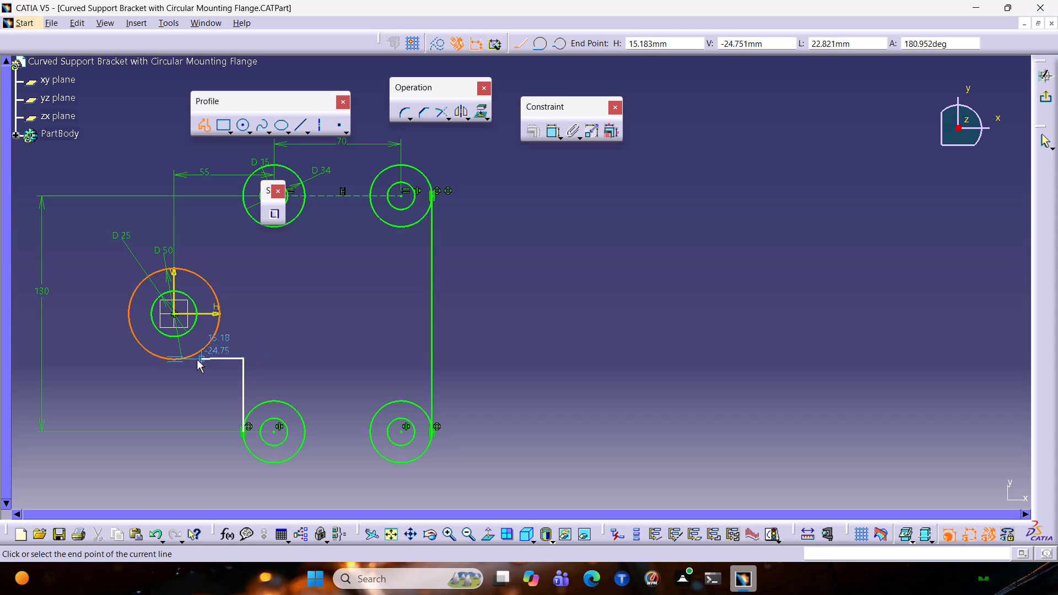
left_click(170, 361)
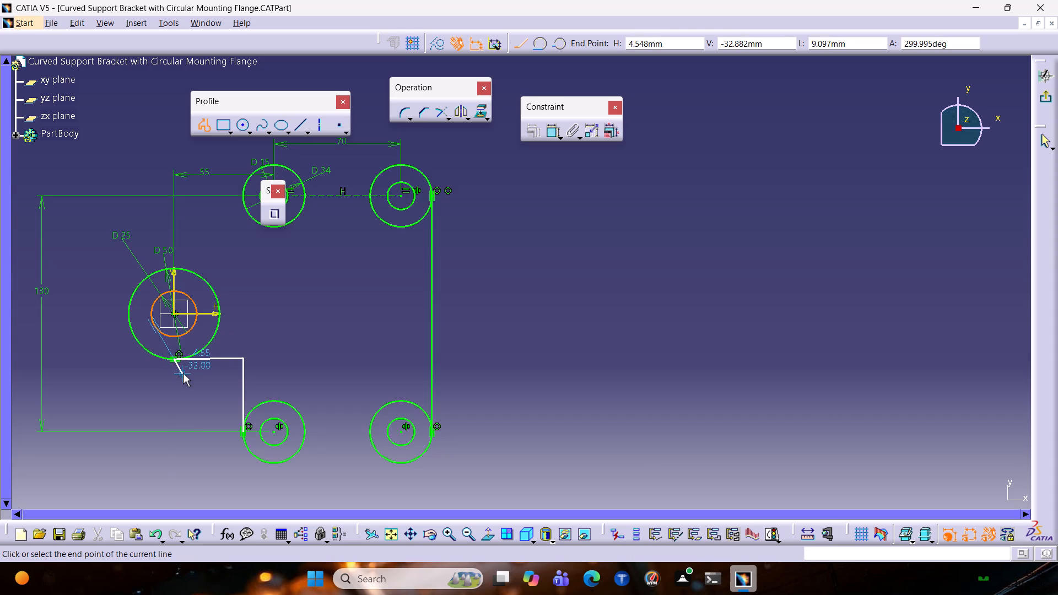
key("Escape")
key("Escape")
Add a horizontal constraint to the short line ending at the bottom of the 50 mm circle.
left_click(211, 360)
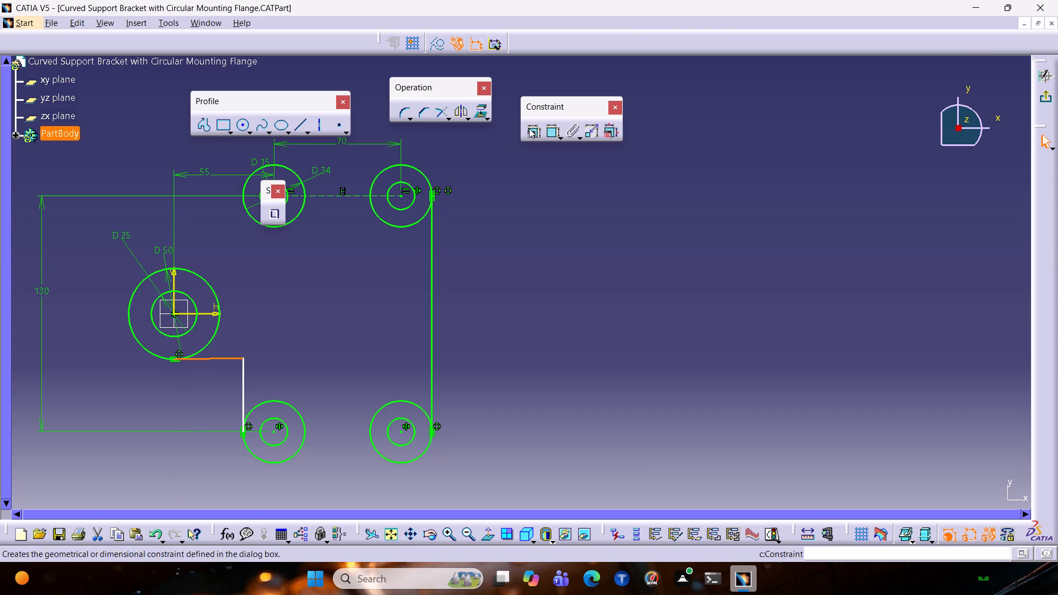
left_click(530, 128)
left_click(949, 402)
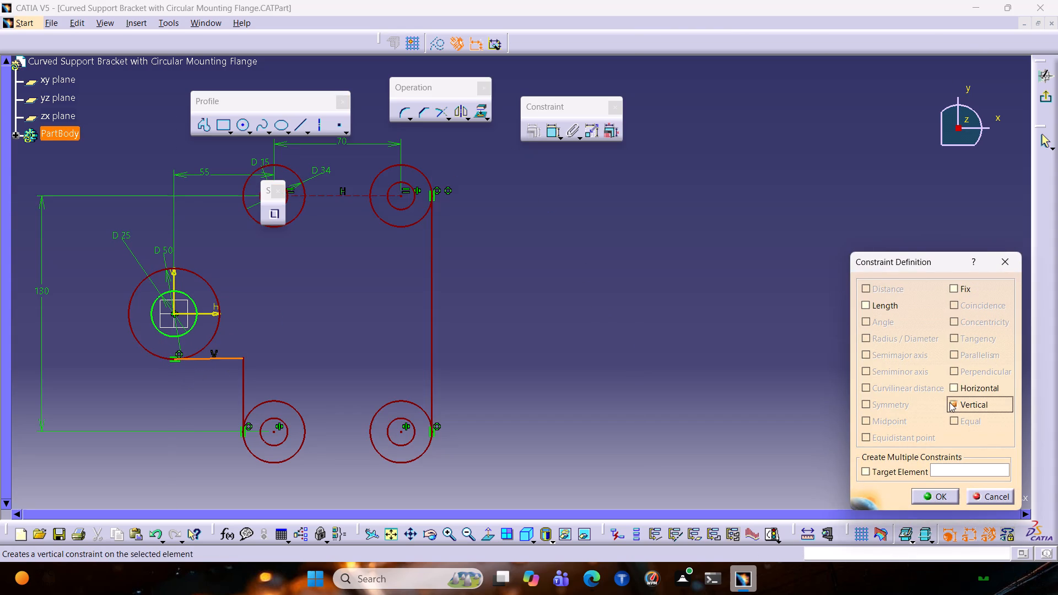
left_click(949, 402)
left_click(955, 380)
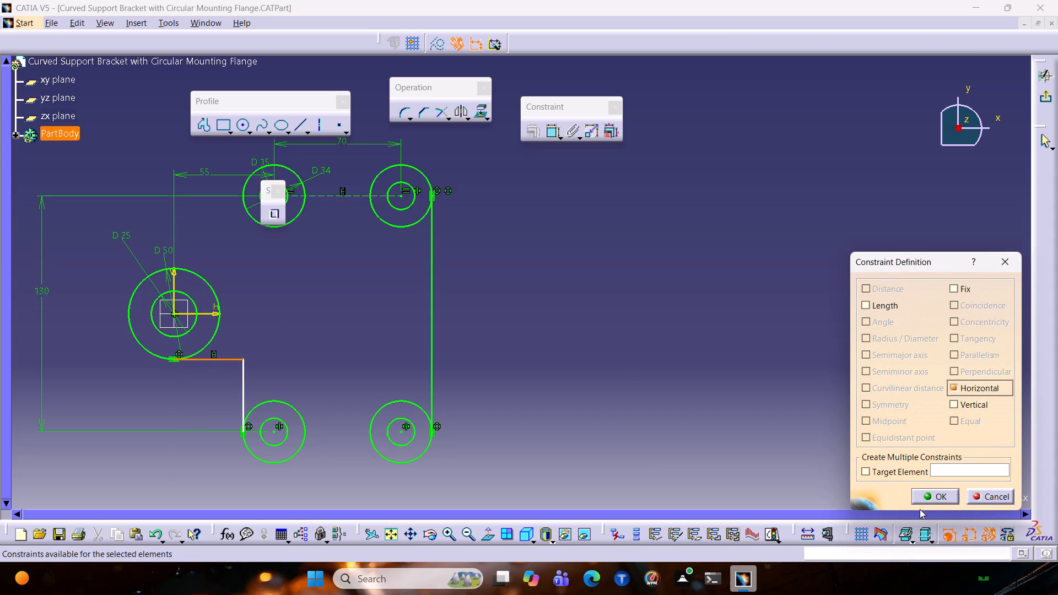
left_click(925, 494)
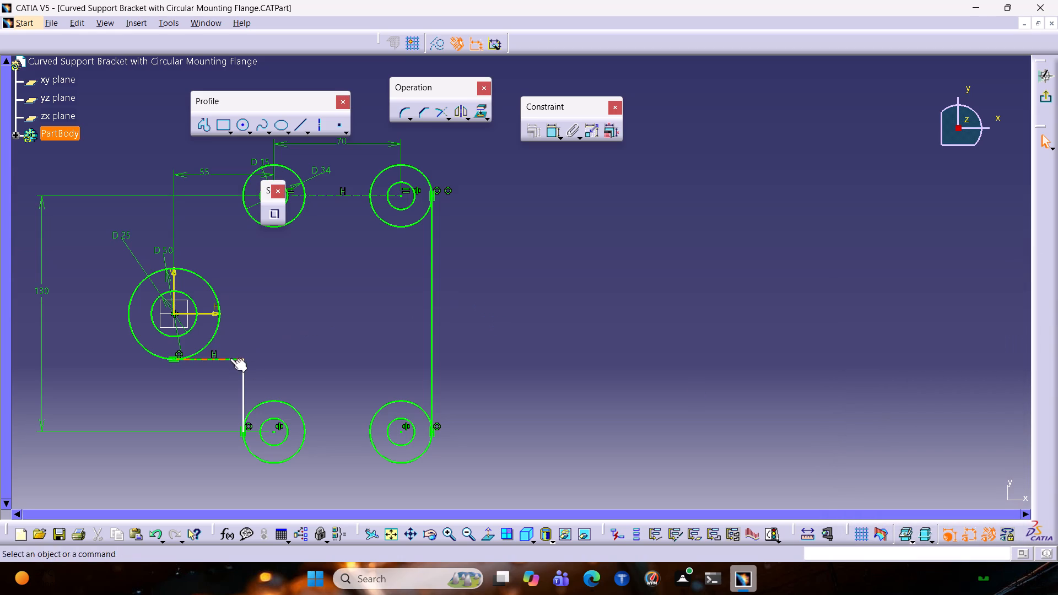
Round the corner between the short horizontal and lower vertical lines with a 12 mm radius and reposition its radius dimension.
left_click(230, 358)
left_click(241, 372, "ctrl")
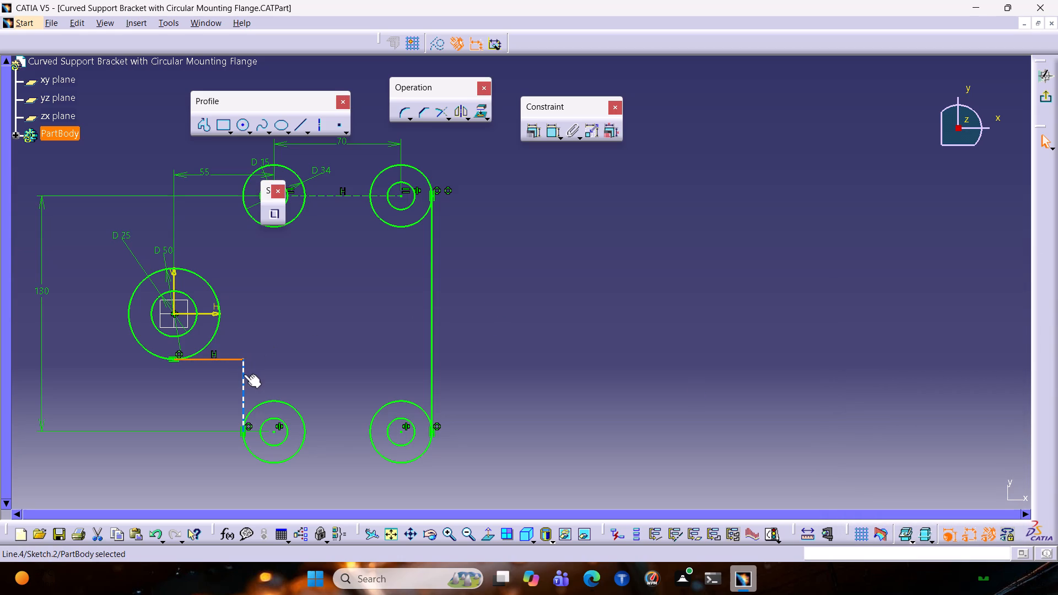
left_click(242, 376, "ctrl")
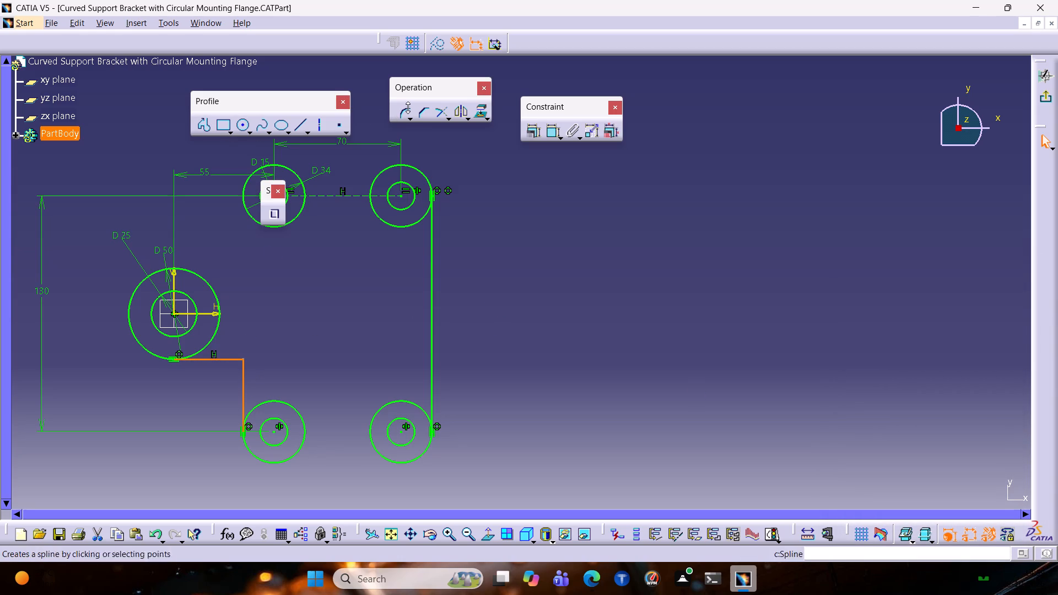
left_click(408, 107)
double_click(402, 112)
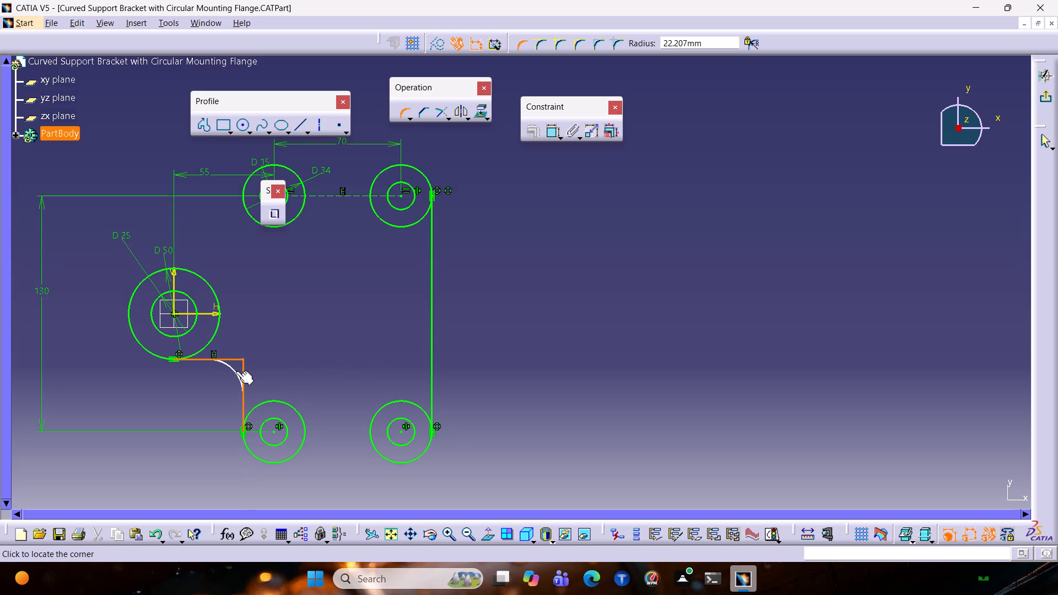
type("12")
key("Return")
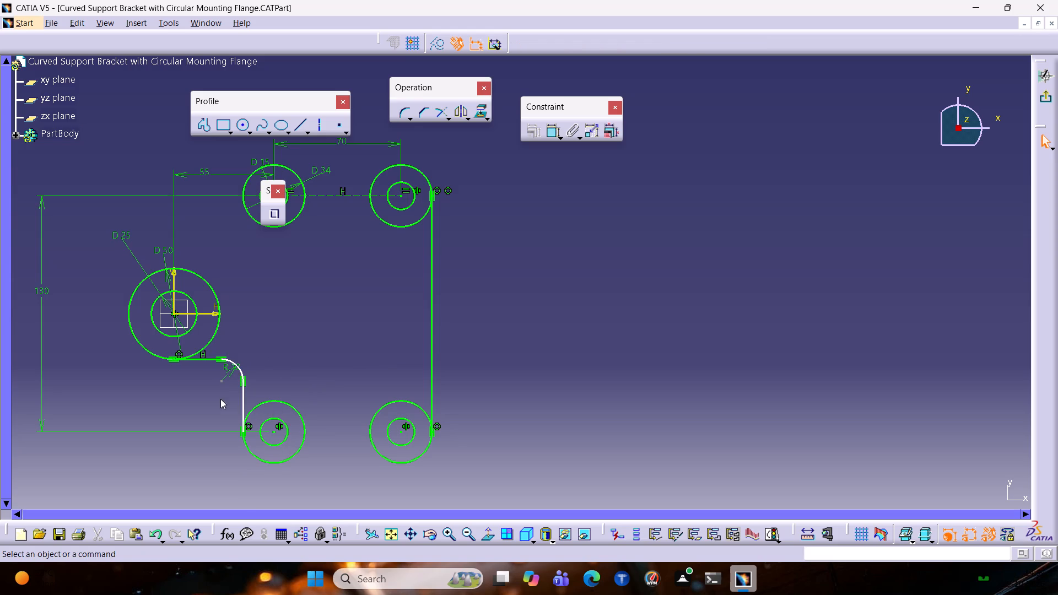
left_click_drag(228, 375, 205, 397)
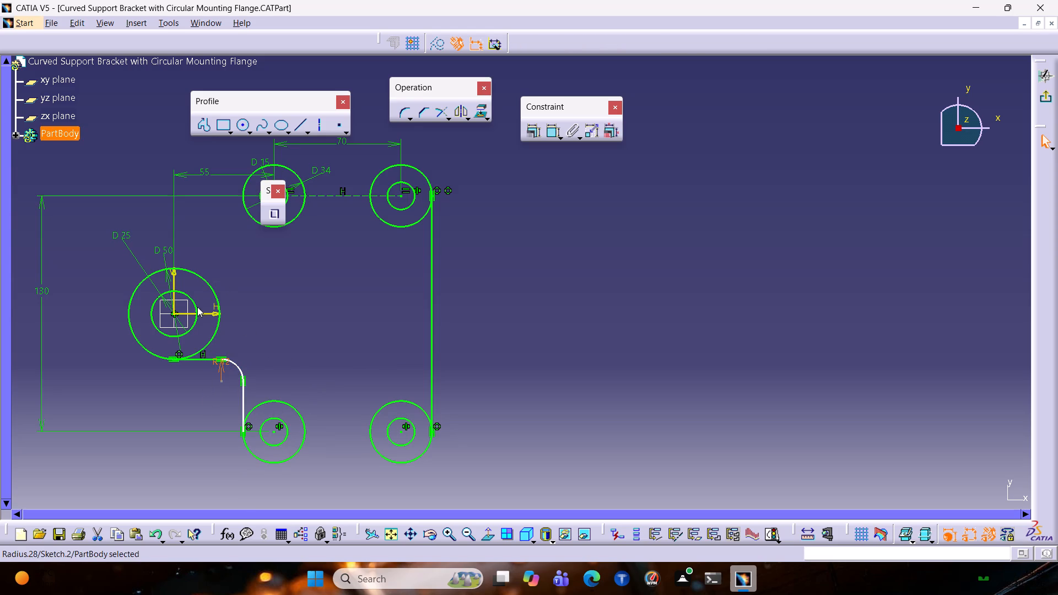
Mirror the lower vertical line, corner arc and short horizontal line about the sketch's H axis.
left_click(244, 393)
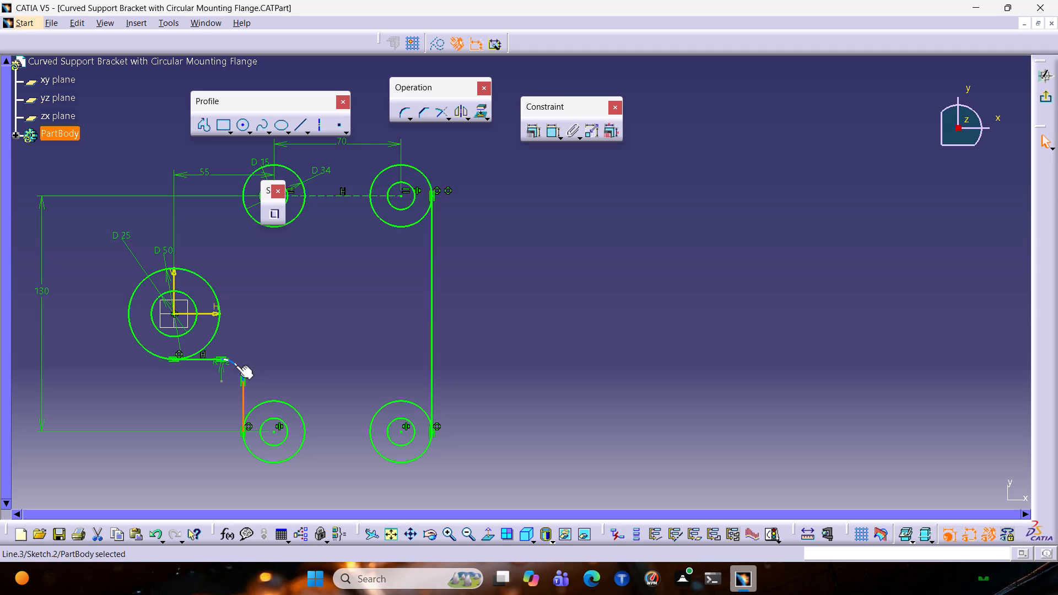
left_click(236, 365, "ctrl")
left_click(209, 361, "ctrl")
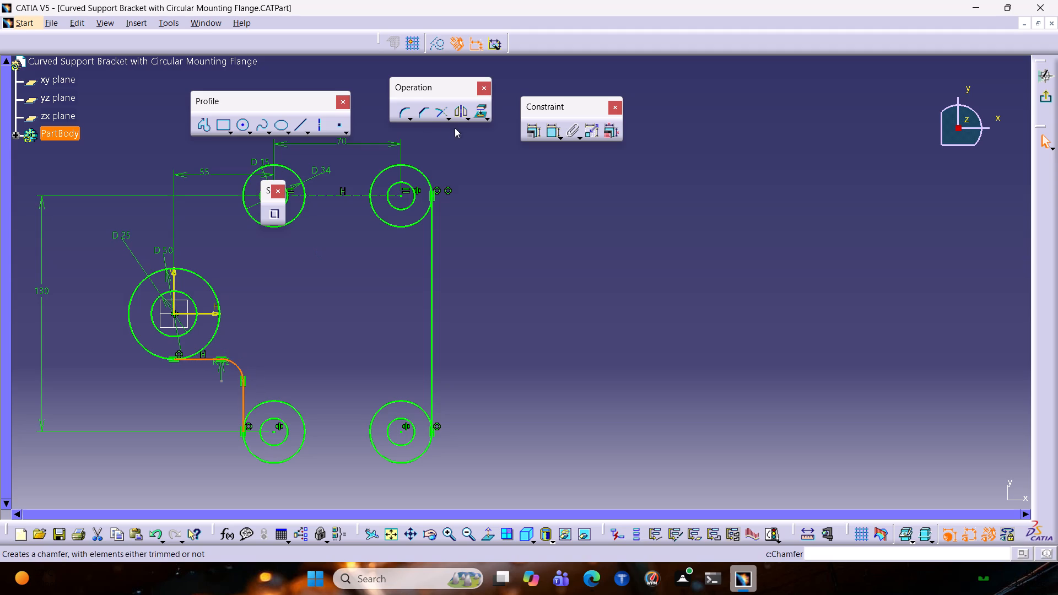
left_click(459, 111)
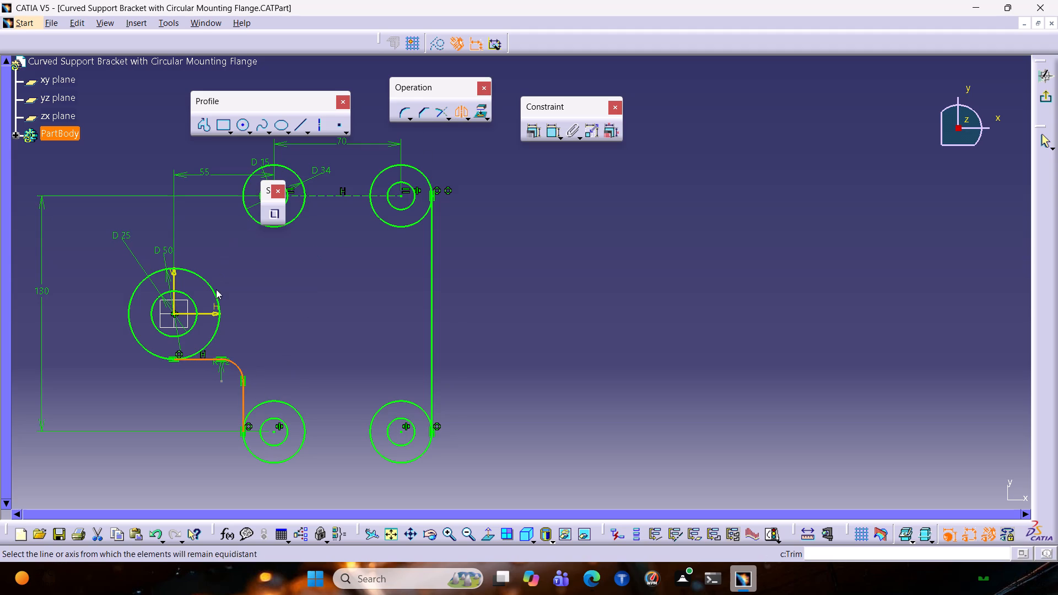
left_click(172, 282)
key("ctrl+z")
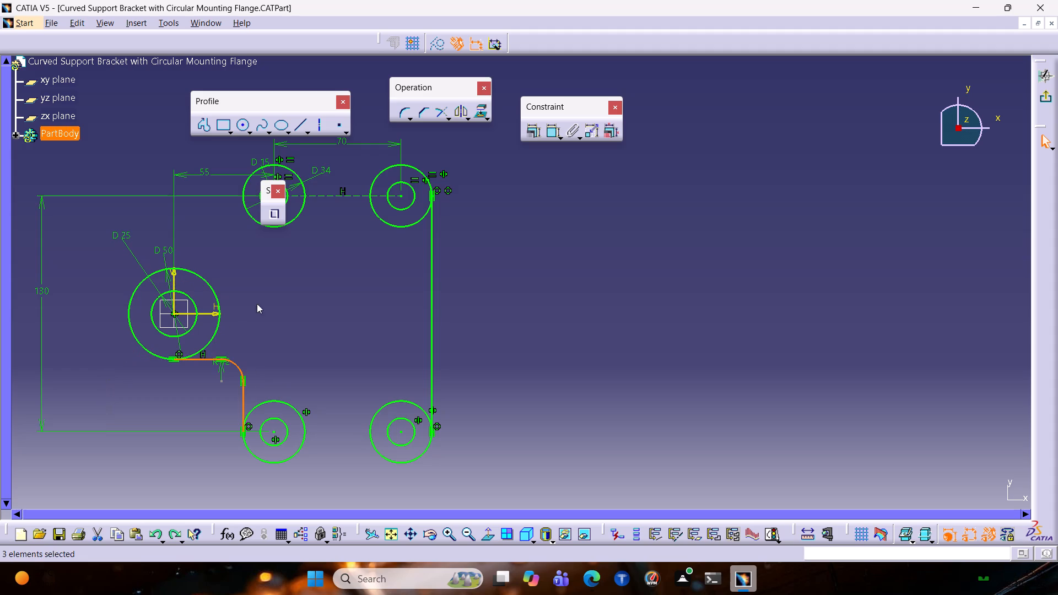
left_click(463, 112)
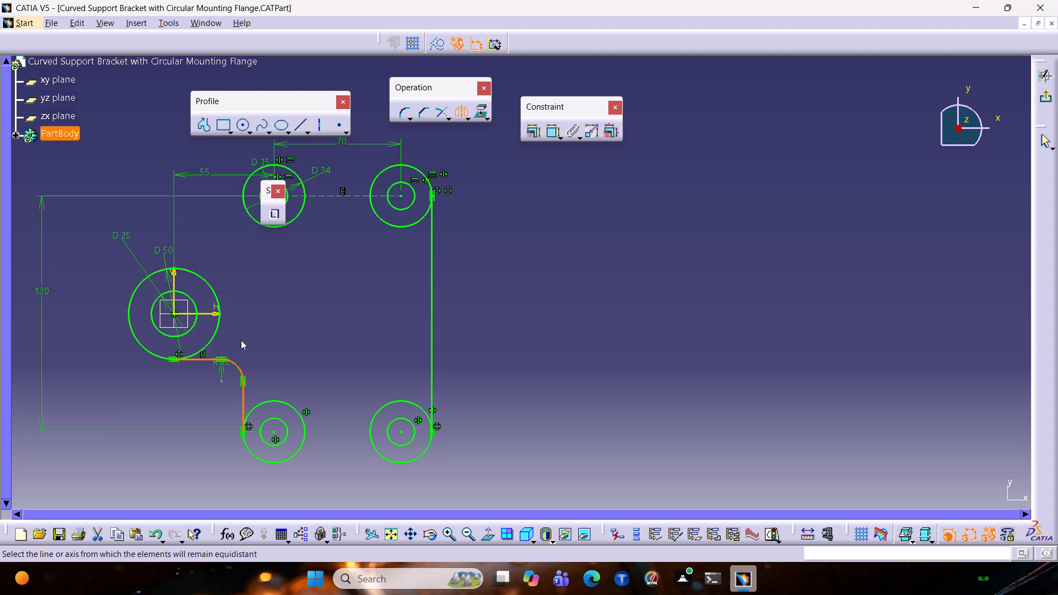
left_click(207, 313)
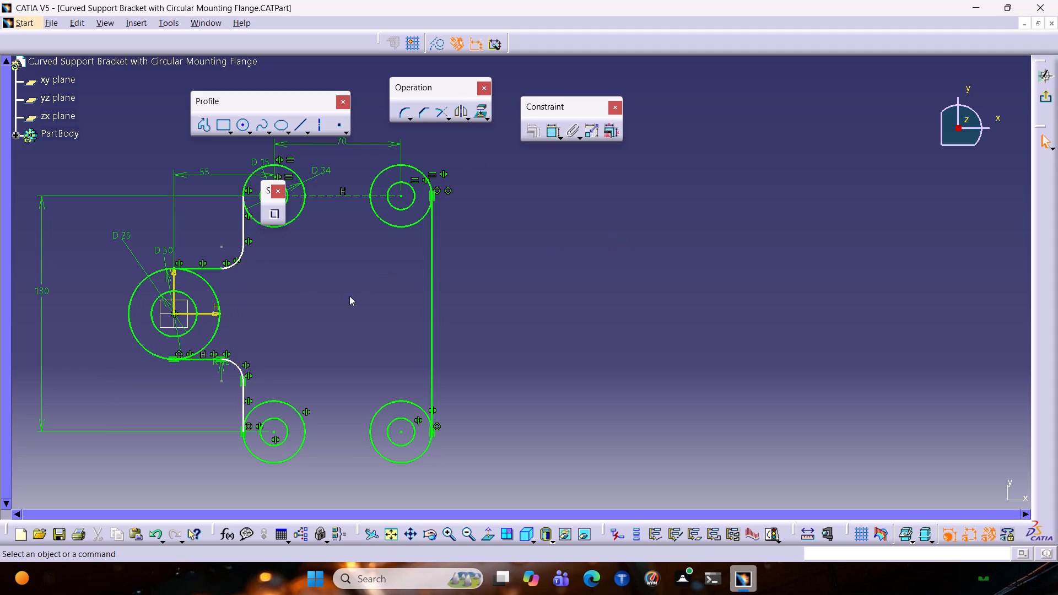
key("Escape")
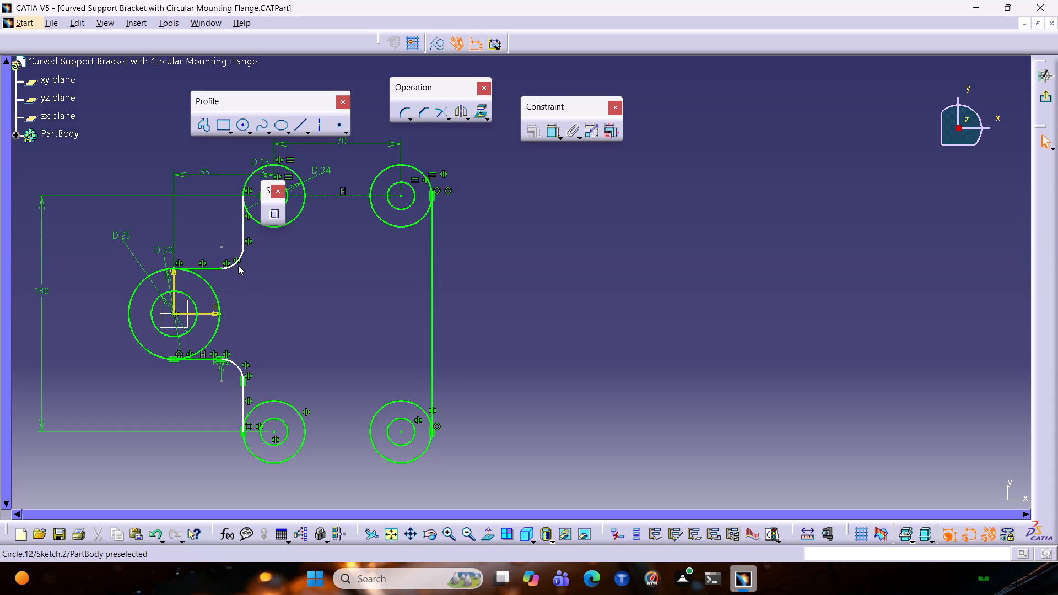
Add a tangency constraint between the mirrored upper corner arc and the upper short horizontal line.
left_click(236, 259)
left_click(215, 269, "ctrl")
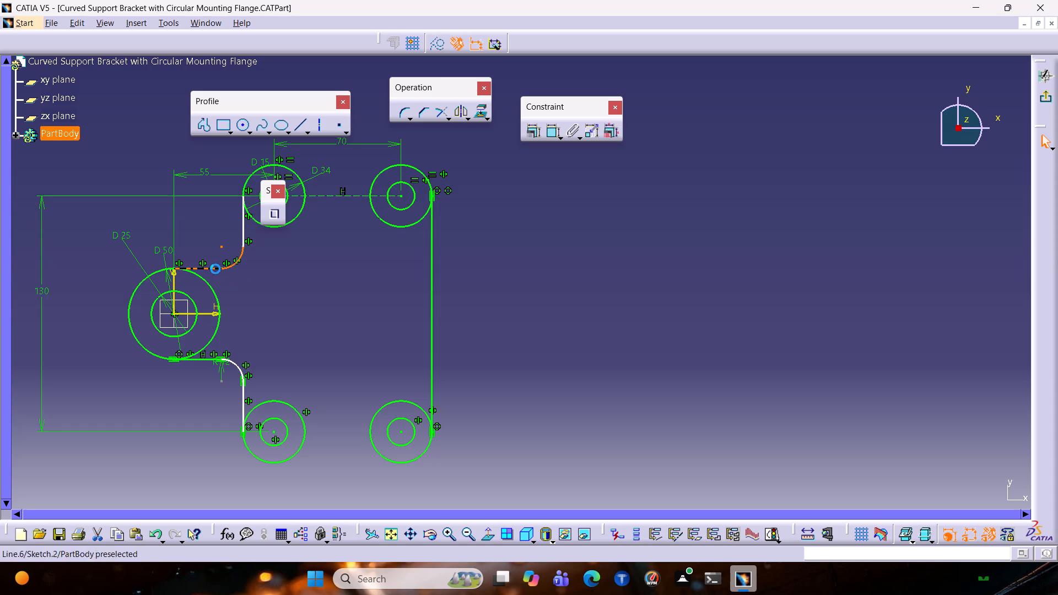
left_click(537, 129)
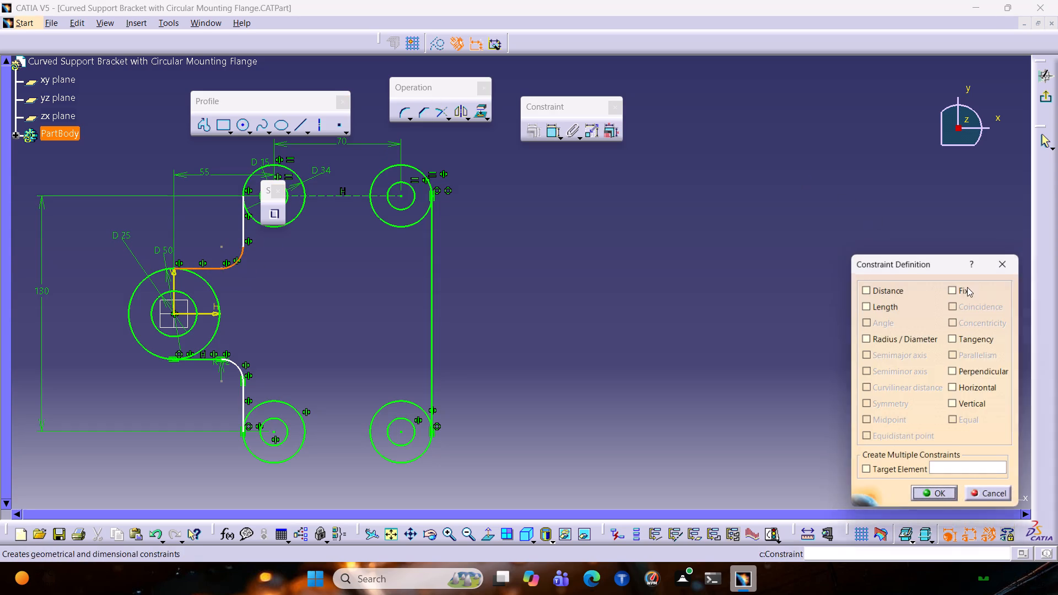
left_click(976, 342)
left_click(934, 500)
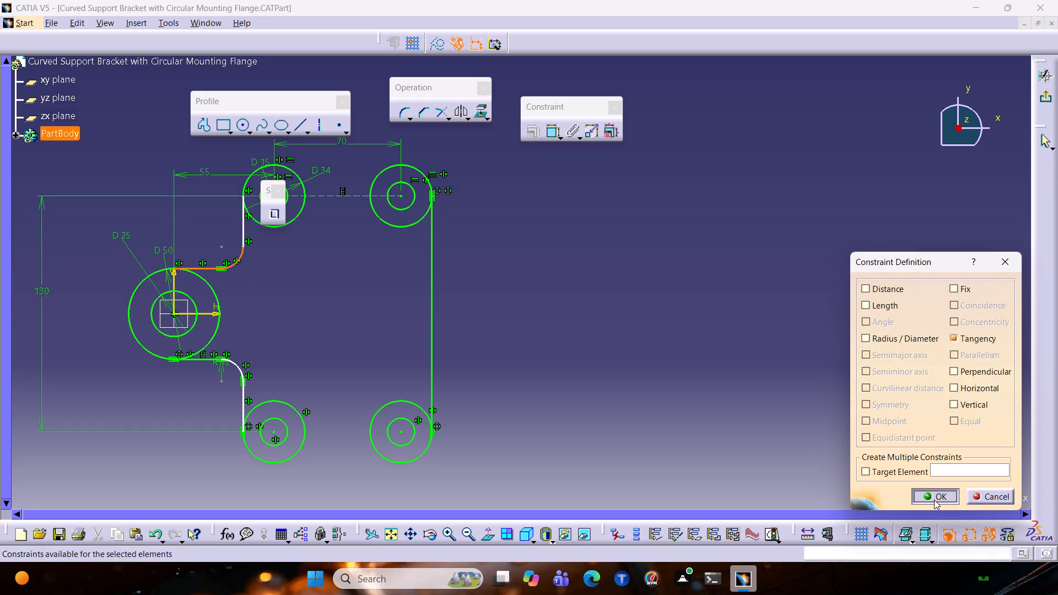
Add a tangency constraint between the mirrored upper vertical line and the upper corner arc.
left_click(244, 226)
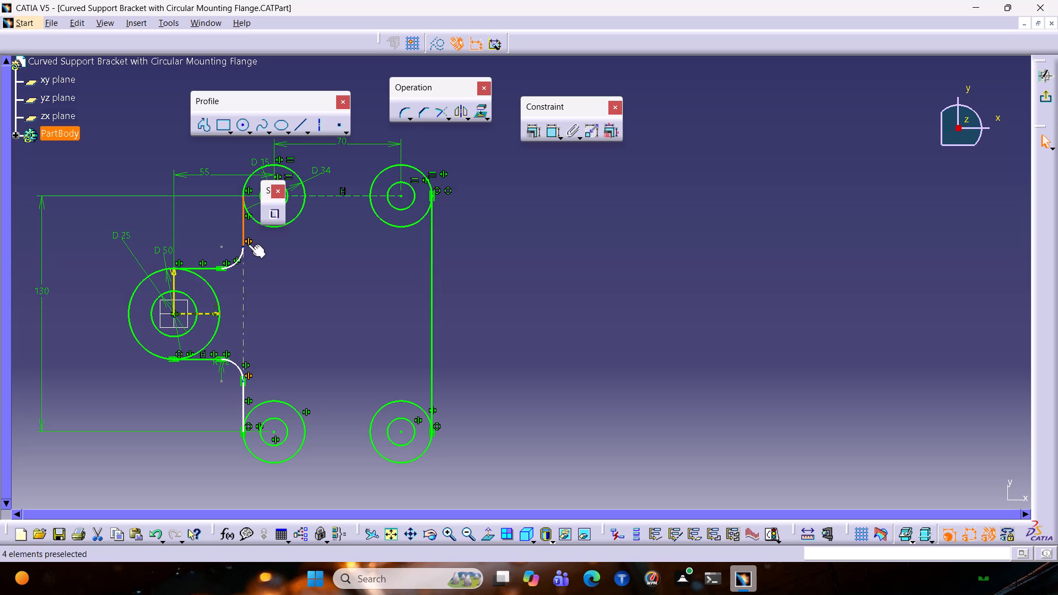
left_click(243, 250, "ctrl")
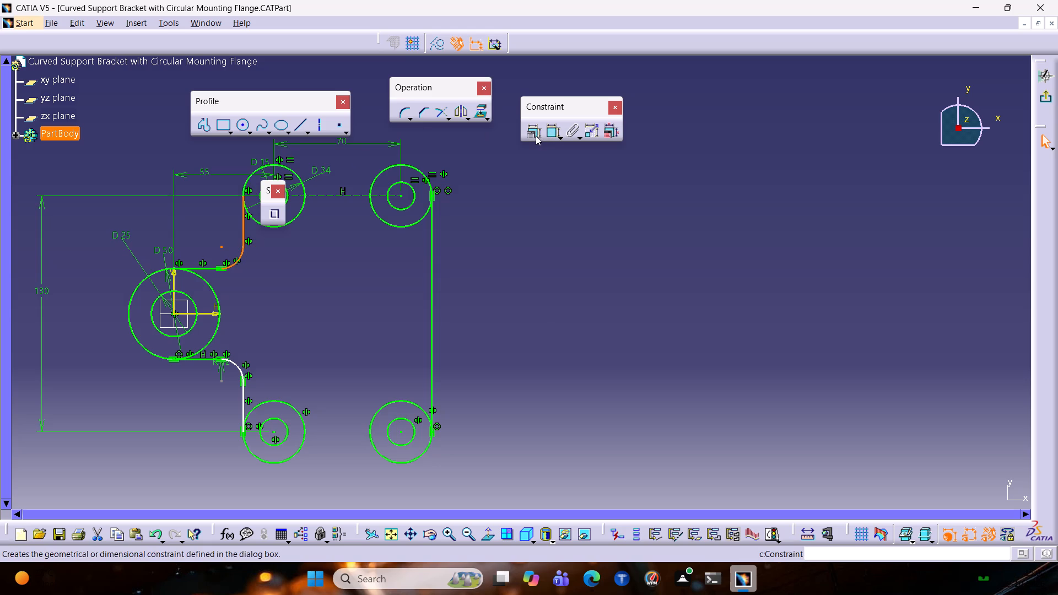
left_click(533, 135)
left_click(978, 337)
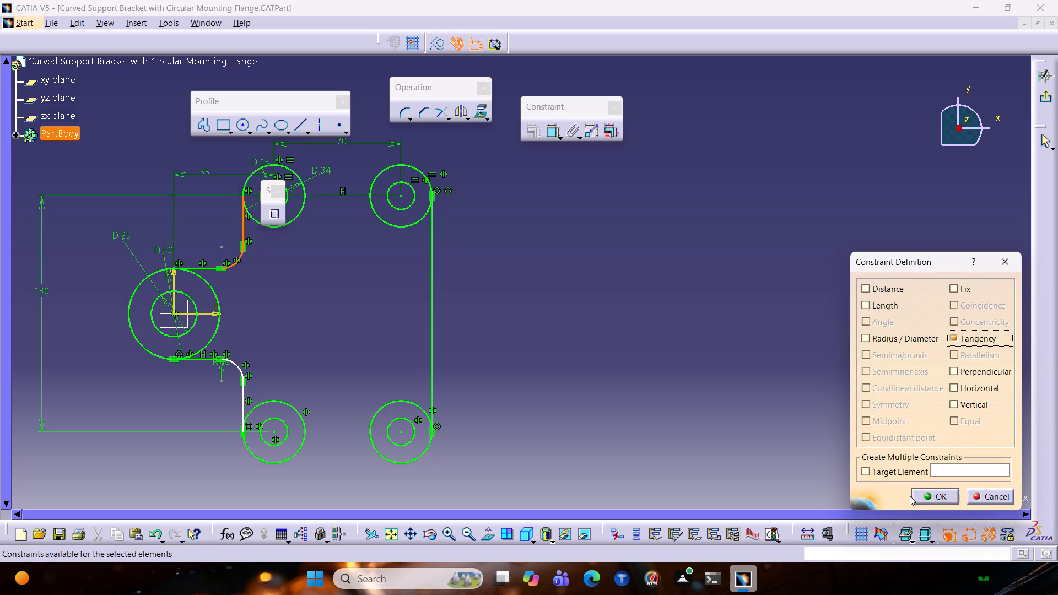
left_click(922, 493)
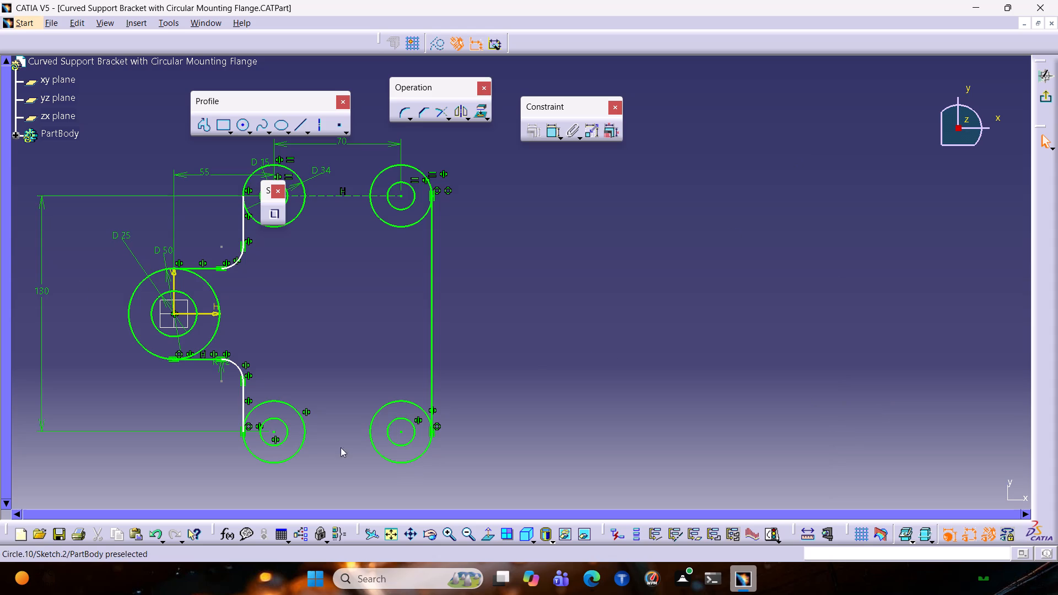
Add a tangency constraint between the upper vertical line and the adjoining 34 mm circle.
left_click(242, 222)
left_click(247, 176, "ctrl")
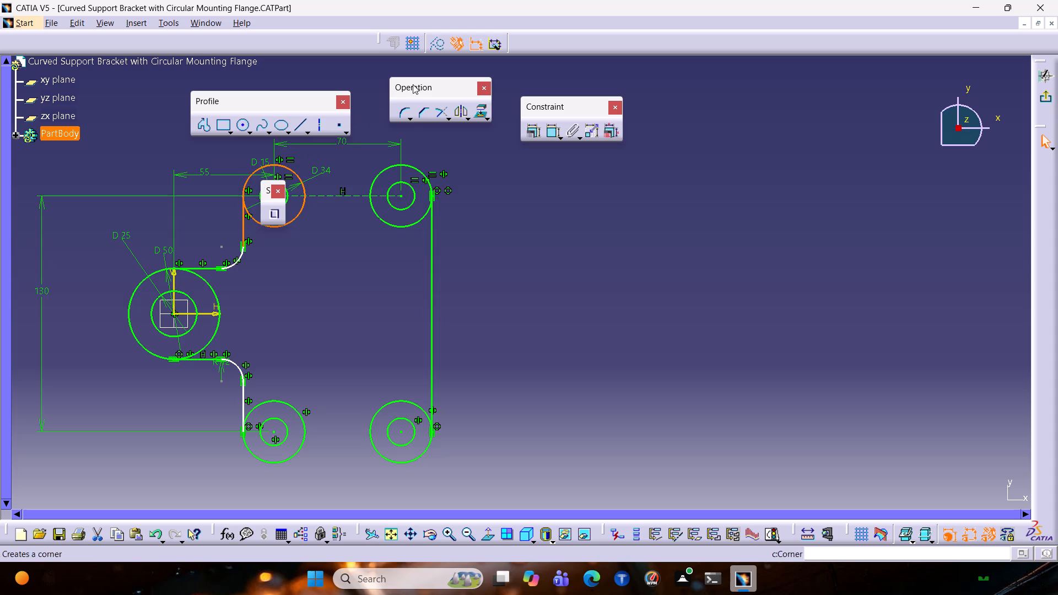
left_click(531, 125)
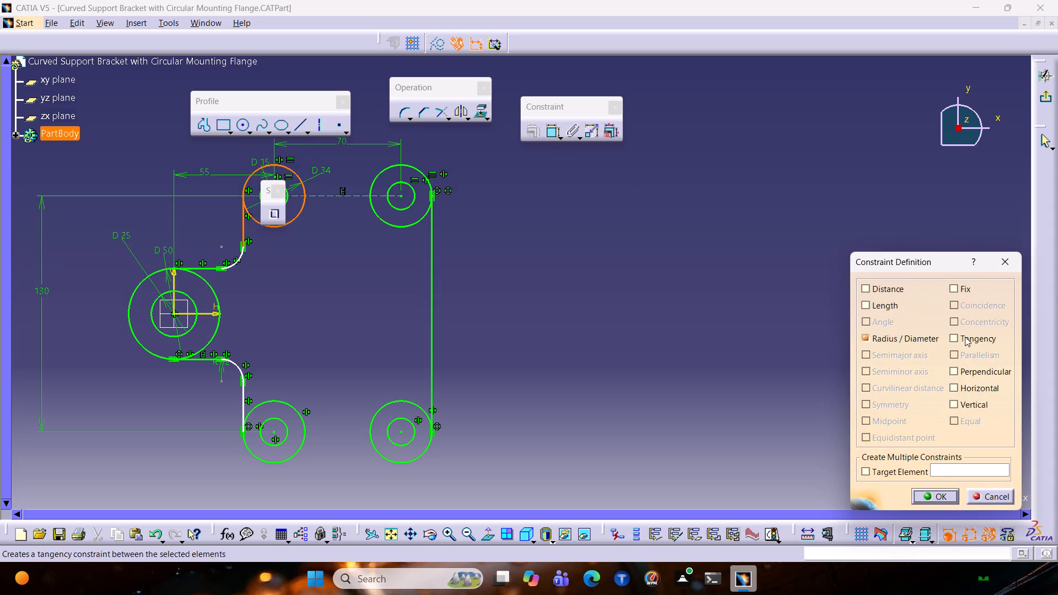
left_click(965, 336)
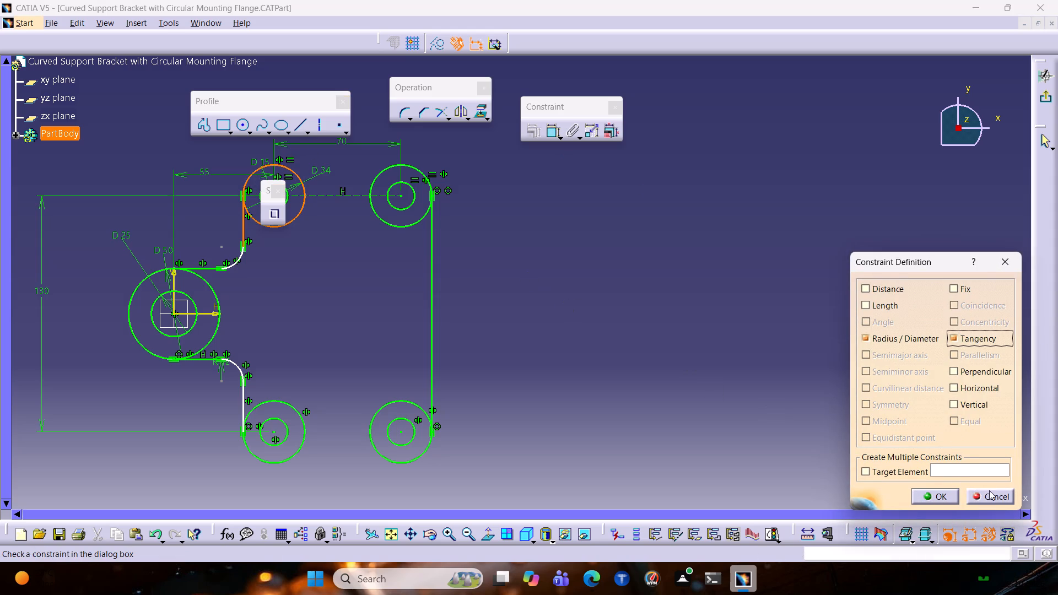
left_click(941, 493)
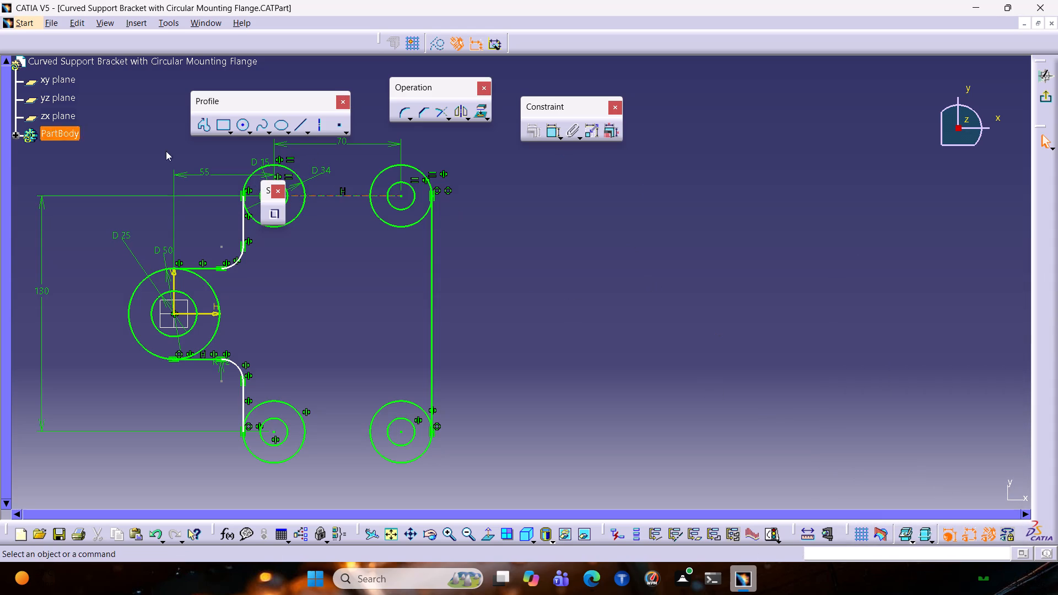
Clear the floating toolbar off the sketch and draw a 70 mm horizontal line joining the bottom points of the two lower outer circles.
left_click_drag(264, 191, 910, 88)
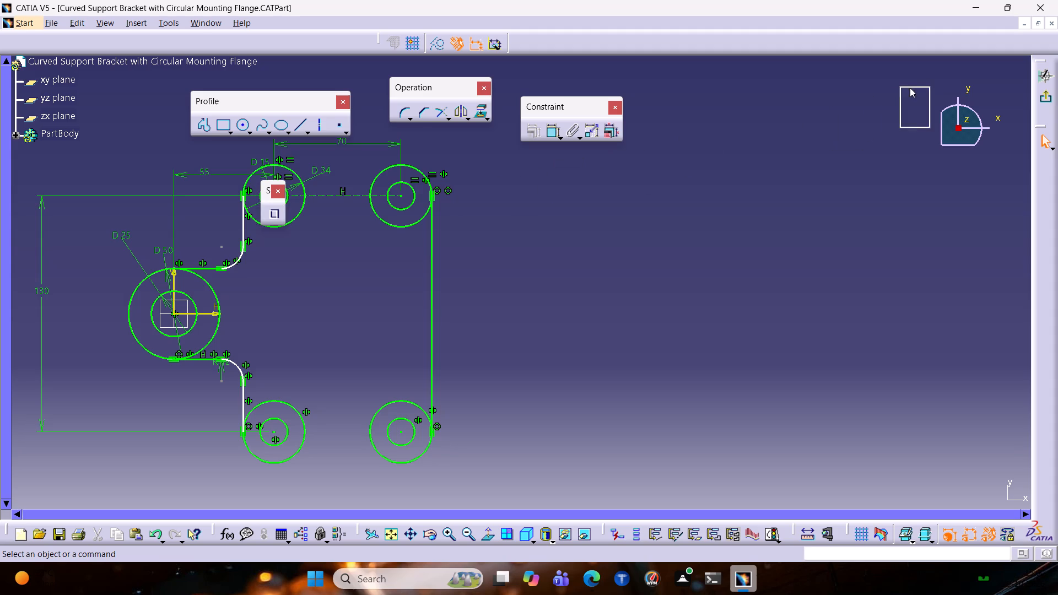
left_click_drag(910, 88, 910, 87)
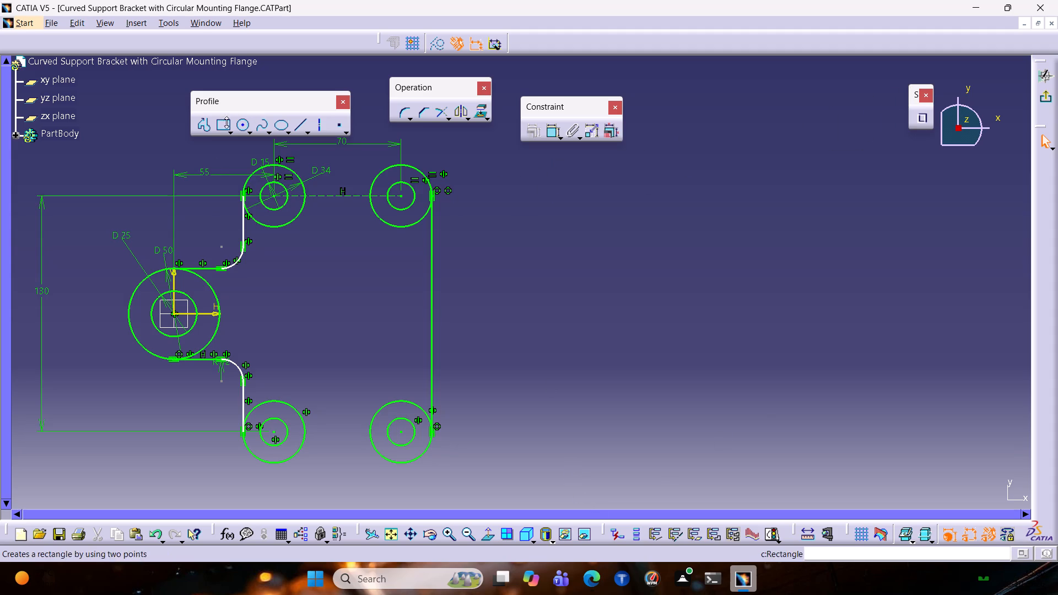
left_click(202, 121)
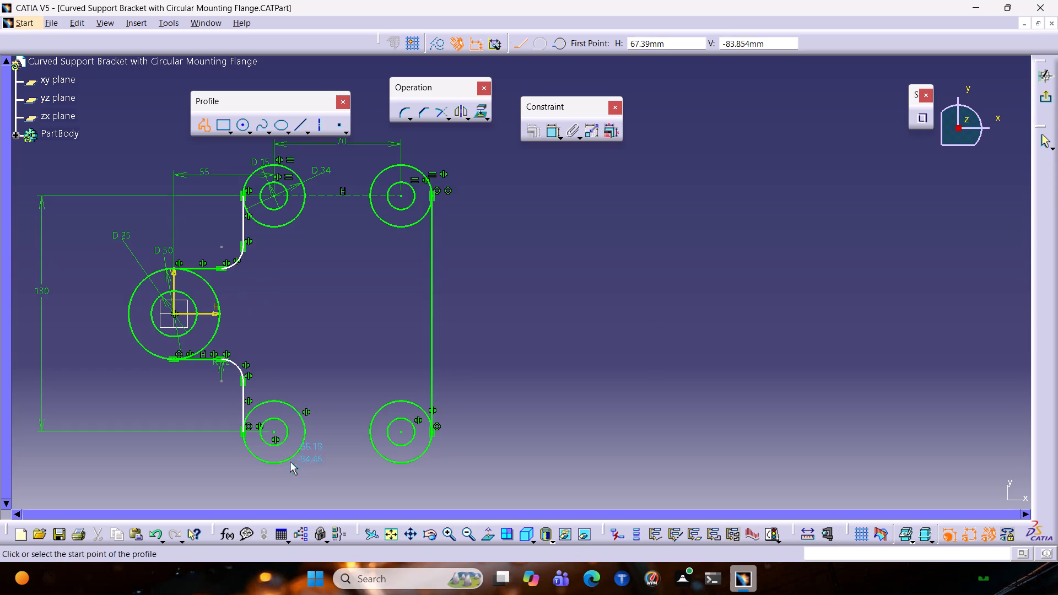
left_click(275, 464)
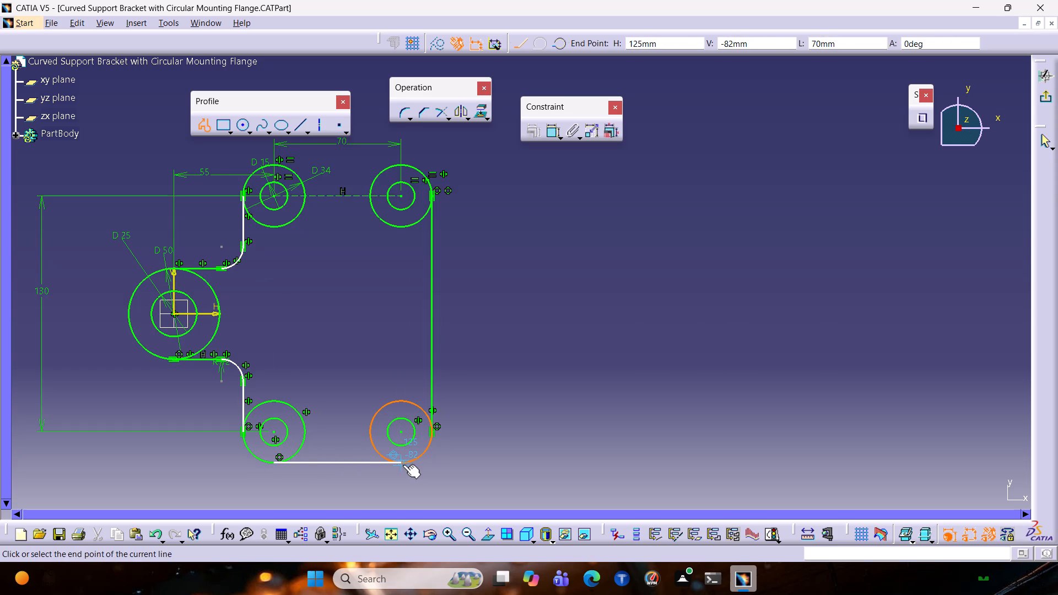
left_click(403, 461)
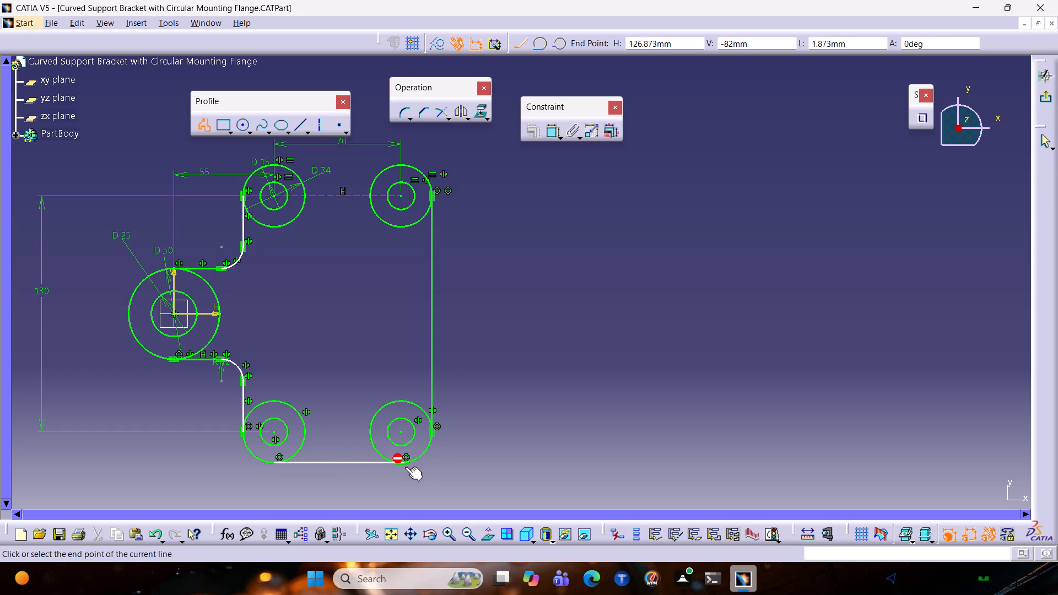
key("Escape")
key("Escape")
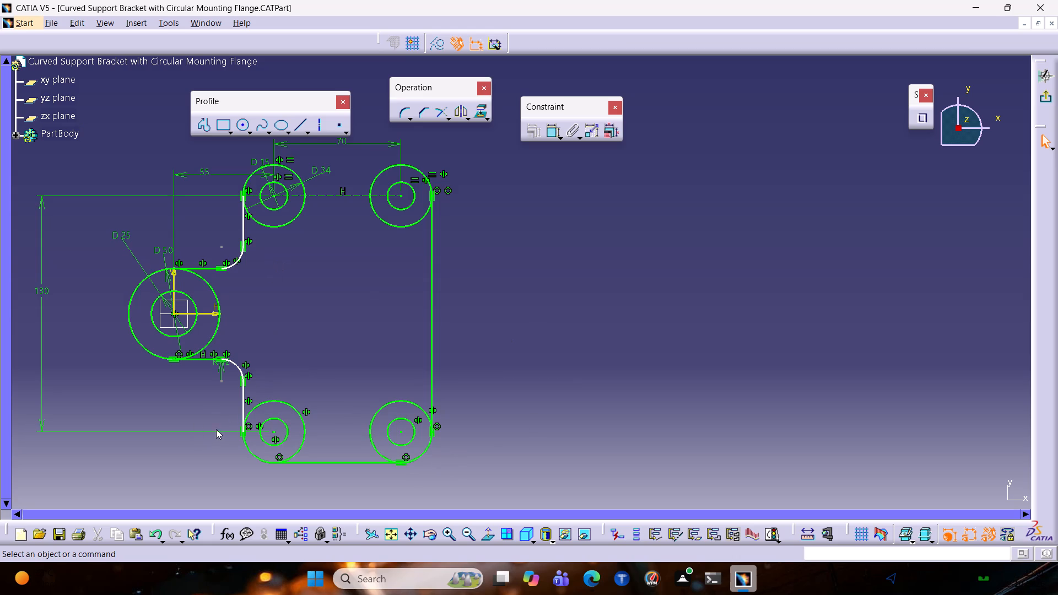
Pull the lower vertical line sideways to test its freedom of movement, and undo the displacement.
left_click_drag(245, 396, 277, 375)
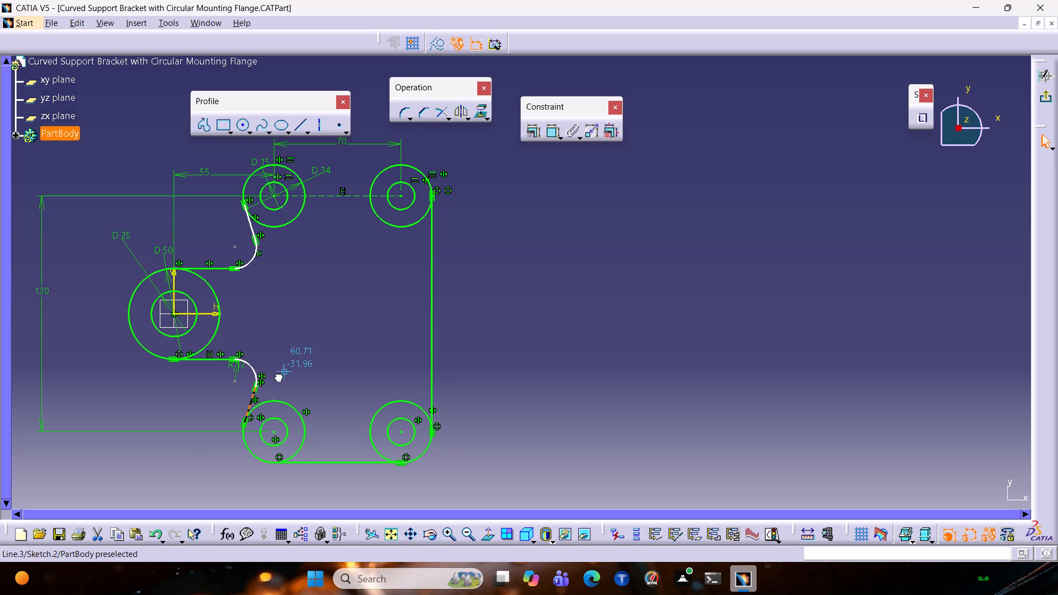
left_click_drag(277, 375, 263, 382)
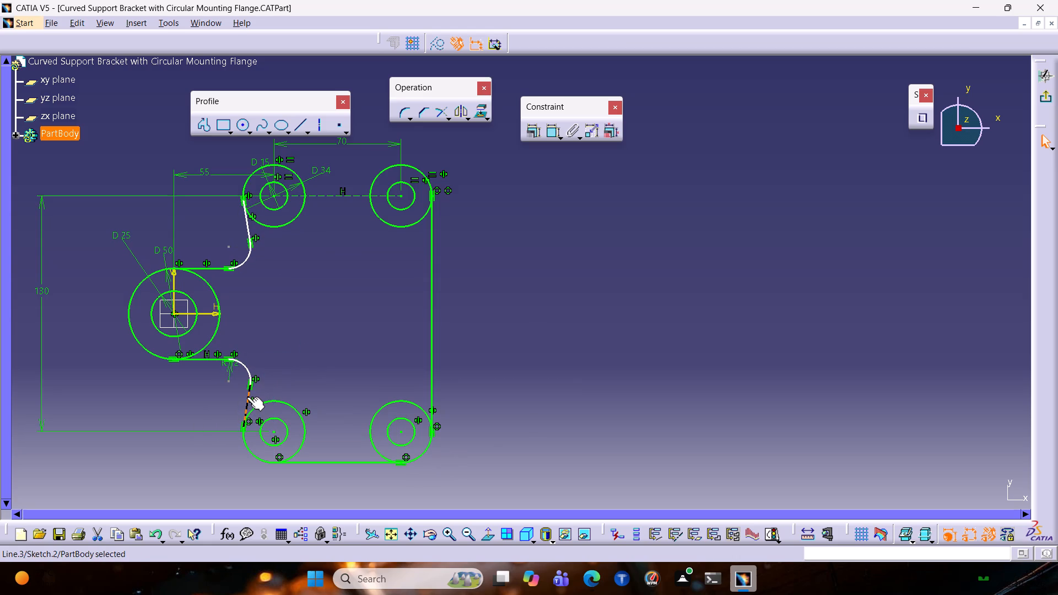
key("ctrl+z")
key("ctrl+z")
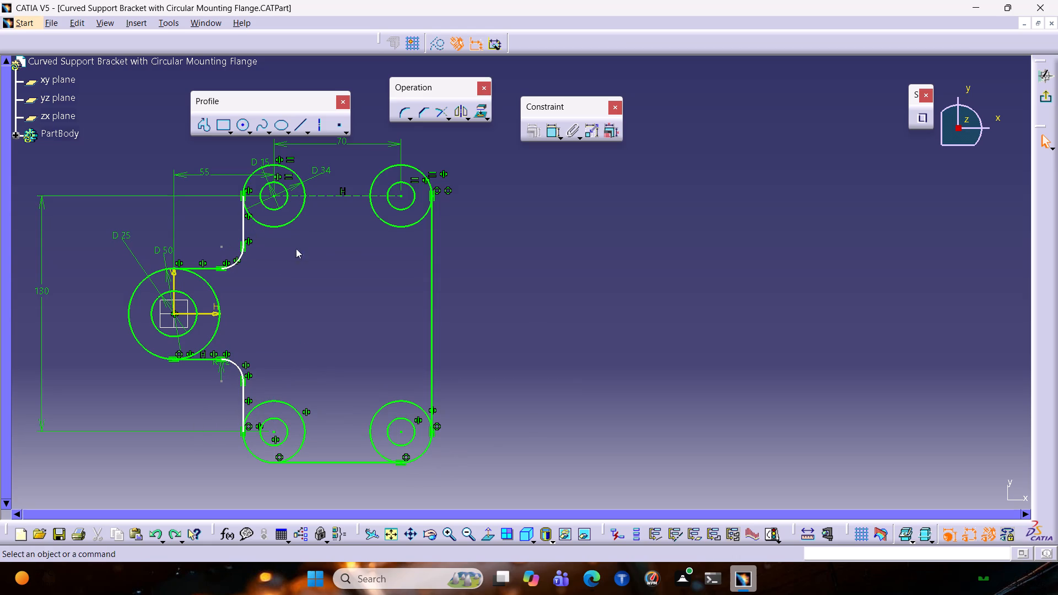
Add a vertical constraint to the lower vertical line between the corner arc and the lower outer circle.
left_click(242, 404)
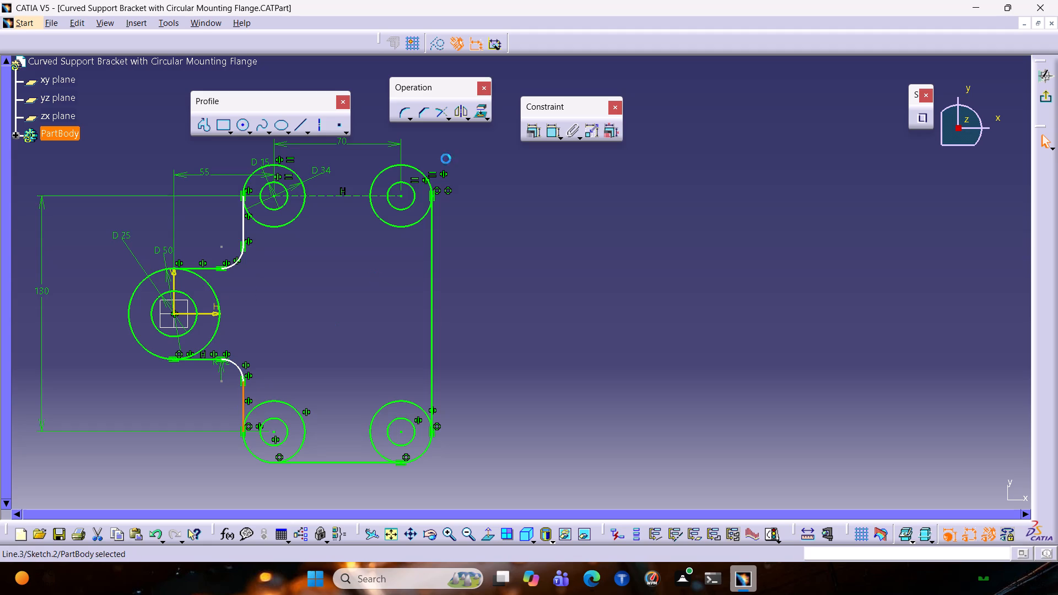
left_click(530, 128)
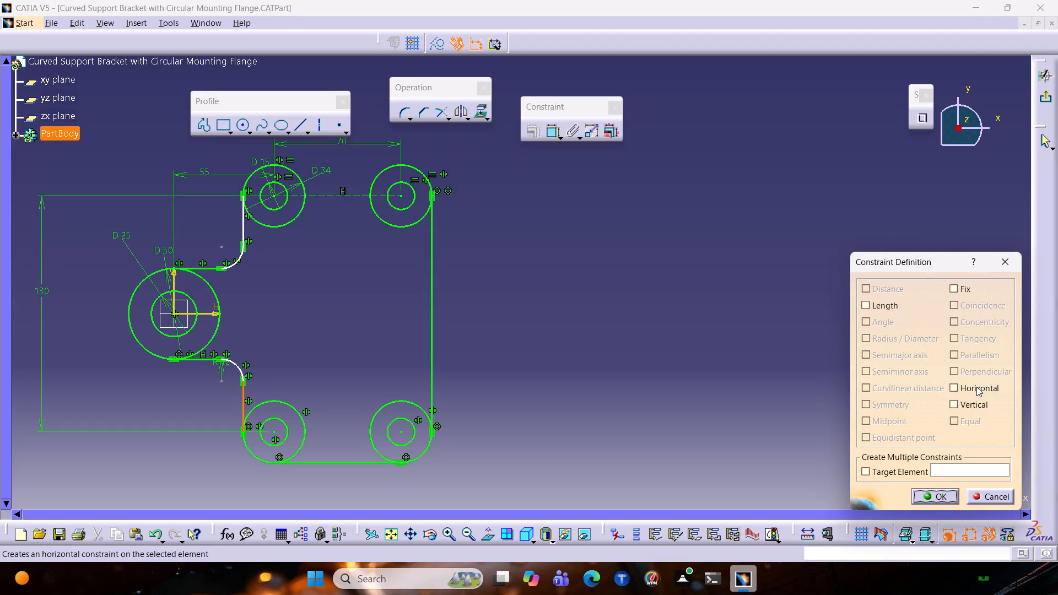
left_click(976, 387)
left_click(976, 386)
left_click(968, 404)
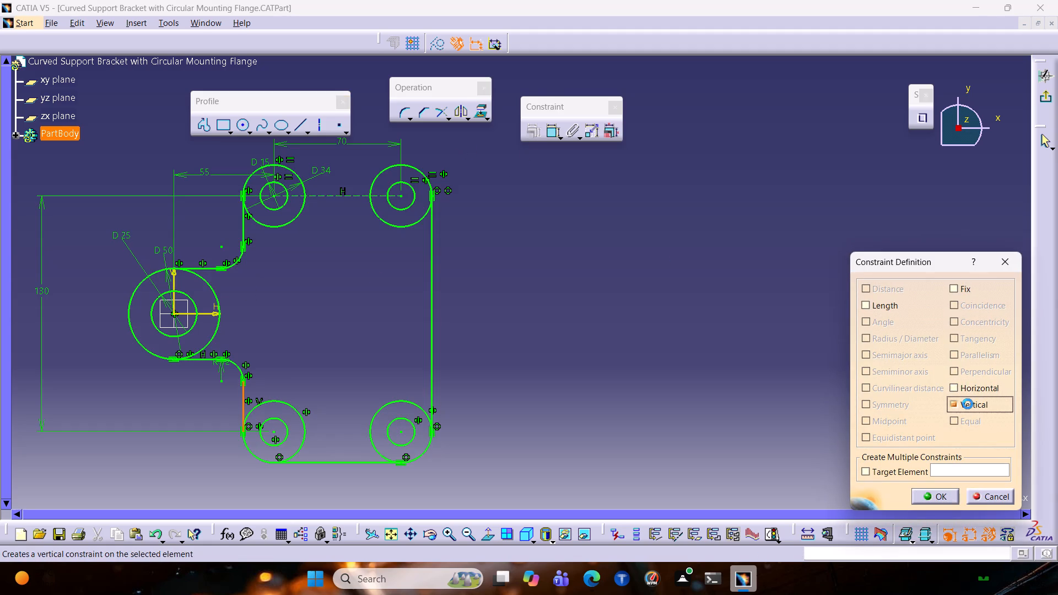
left_click(939, 493)
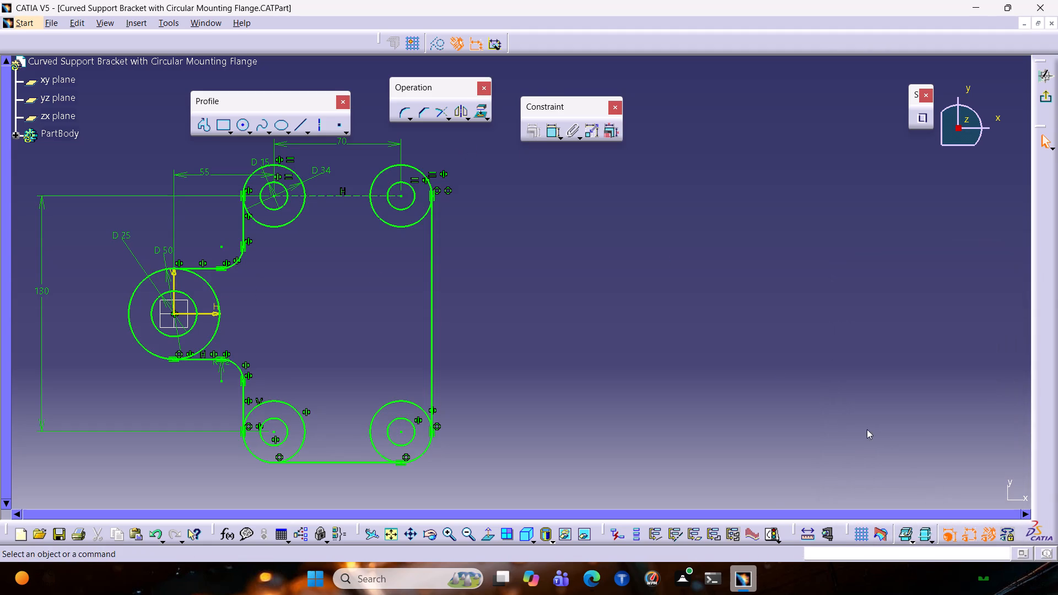
left_click(584, 263)
Draw a horizontal line joining the top points of the two upper outer circles.
middle_click_drag(338, 166, 330, 225)
left_click(200, 136)
left_click(203, 125)
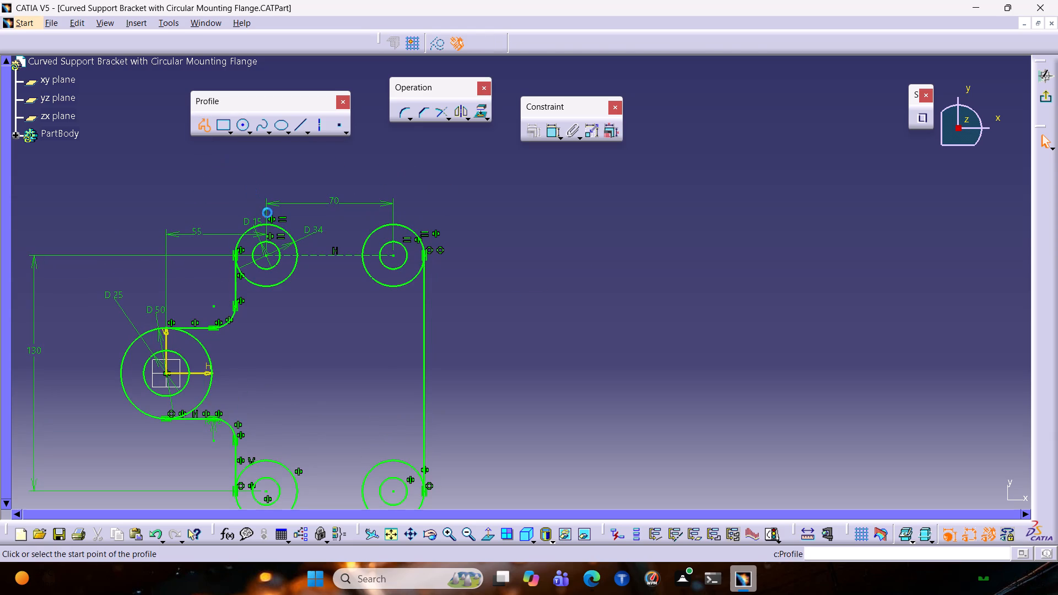
left_click(269, 225)
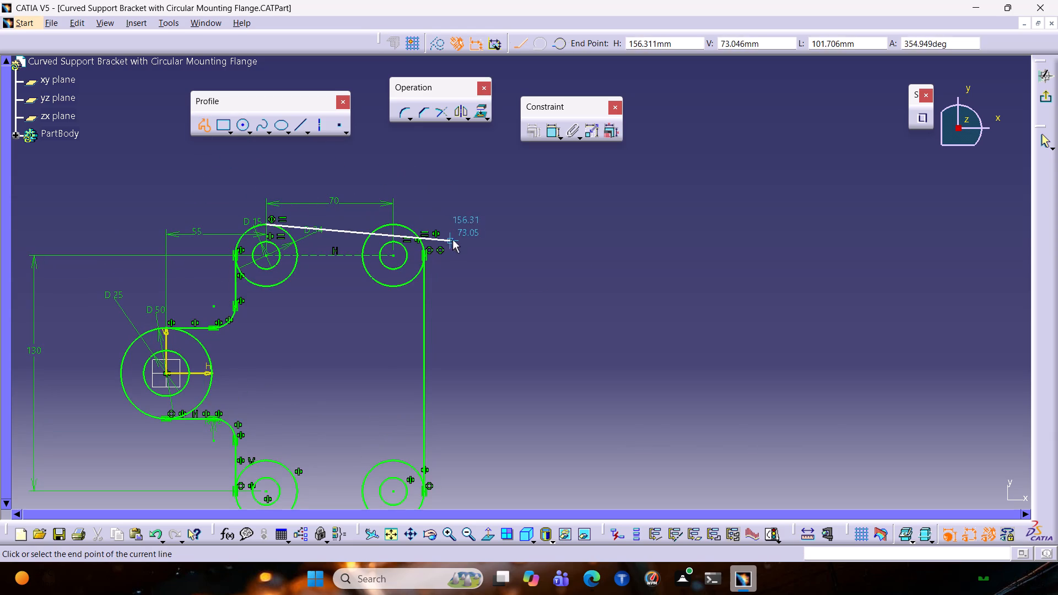
left_click(395, 223)
key("Escape")
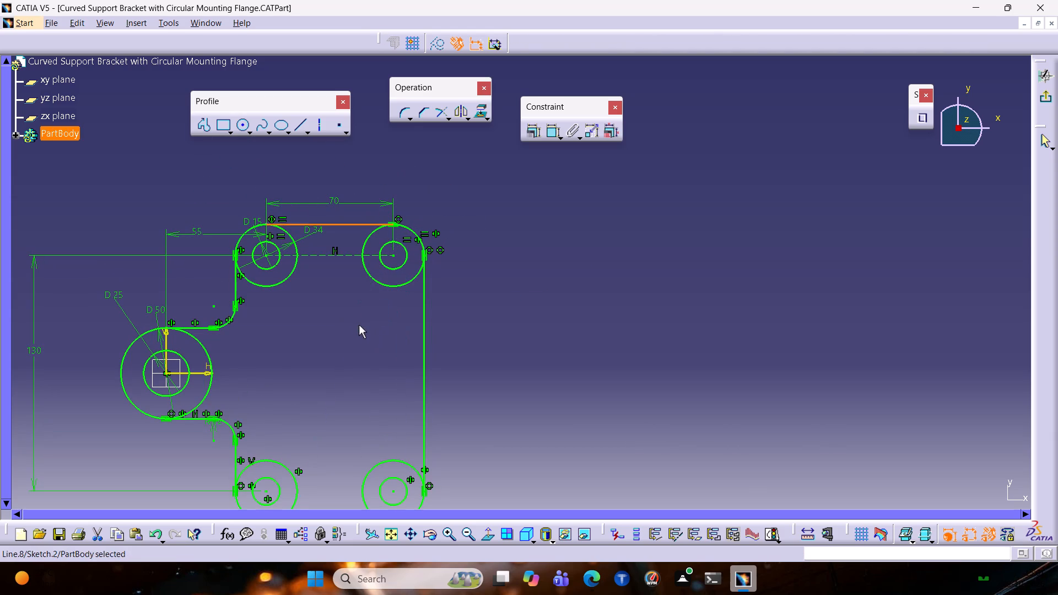
key("Escape")
middle_click_drag(465, 227, 451, 258, "ctrl")
middle_click(588, 321)
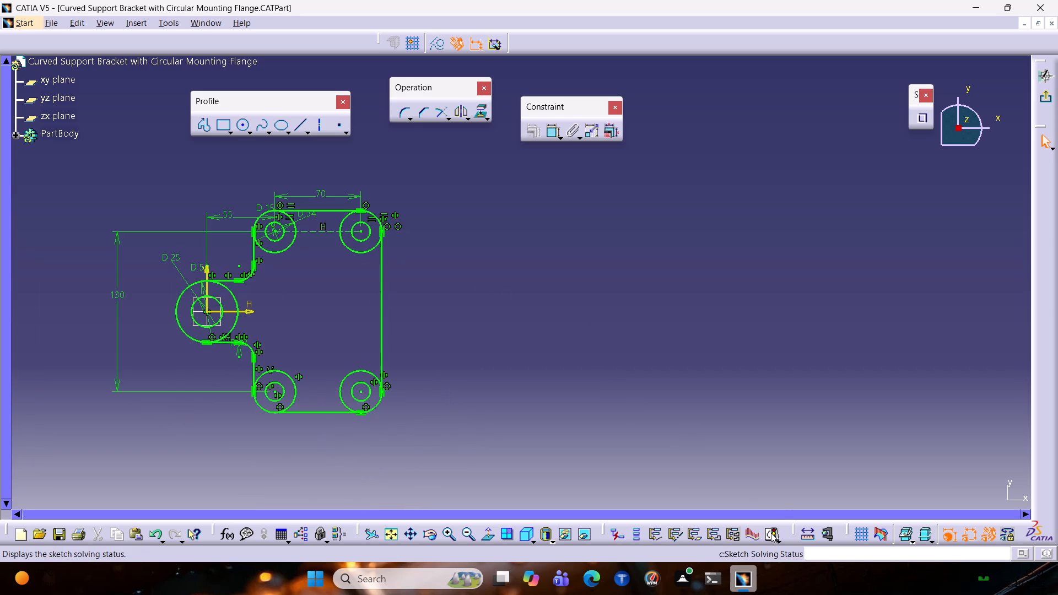
Check the sketch's solving status.
left_click(771, 533)
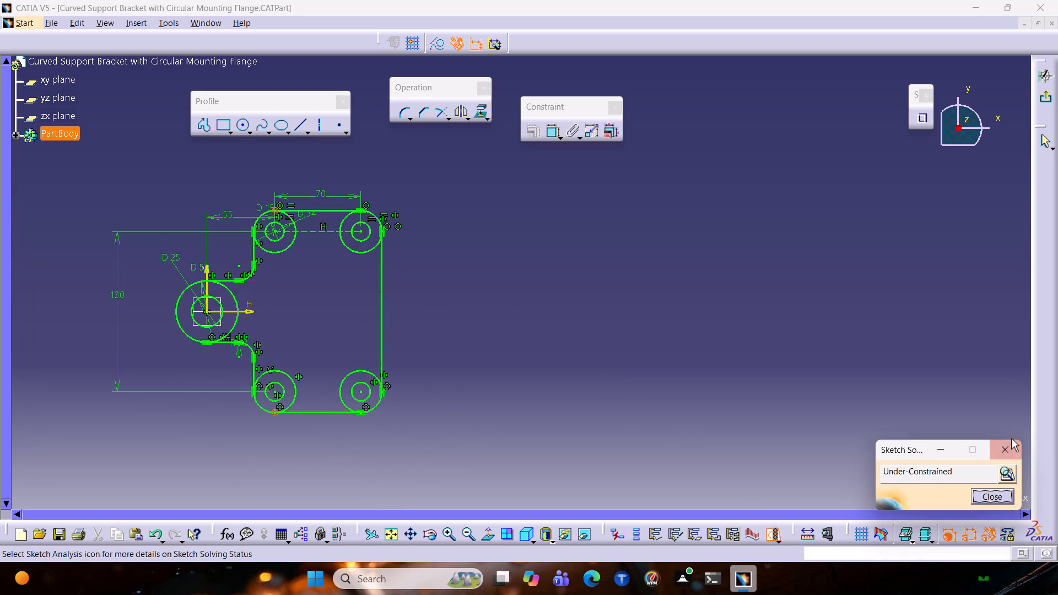
left_click(1005, 447)
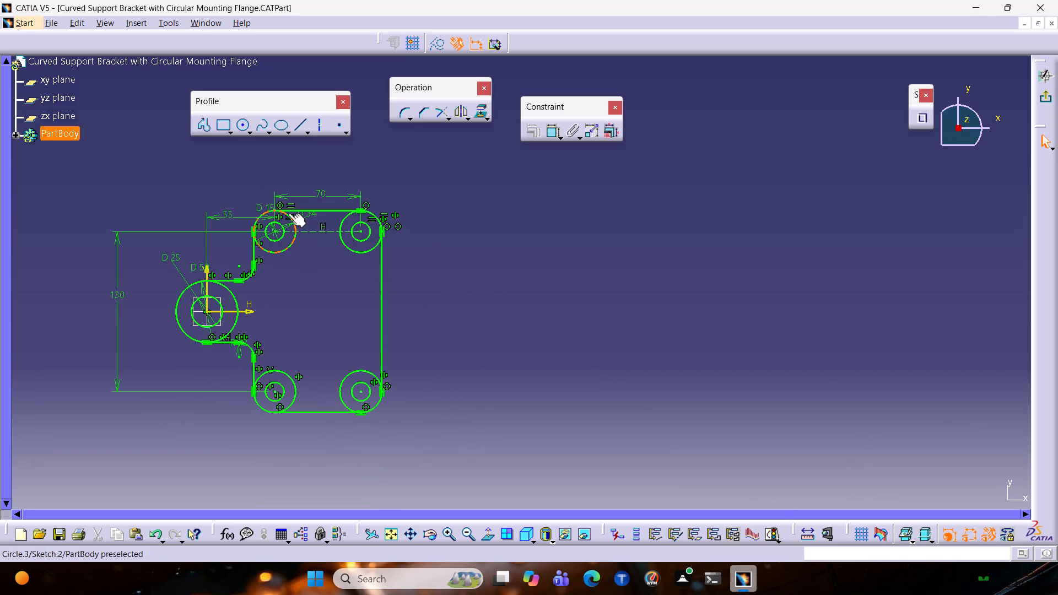
Add a tangency constraint between the top horizontal line and the 34 mm circle at its V-axis-side end.
left_click(275, 210, "ctrl")
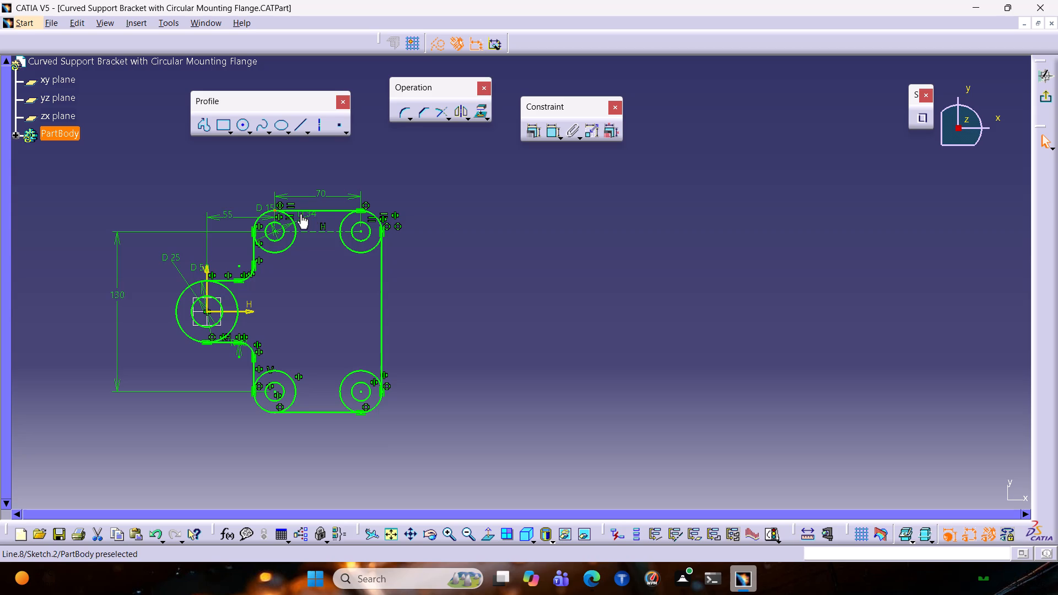
key("Escape")
left_click(317, 212)
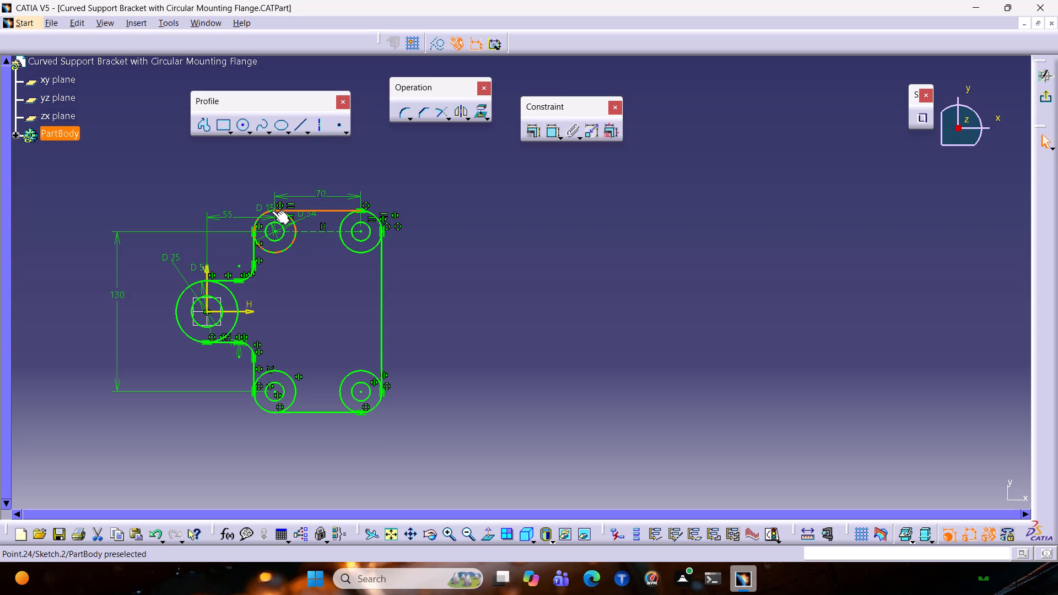
left_click(271, 210, "ctrl")
left_click(533, 129)
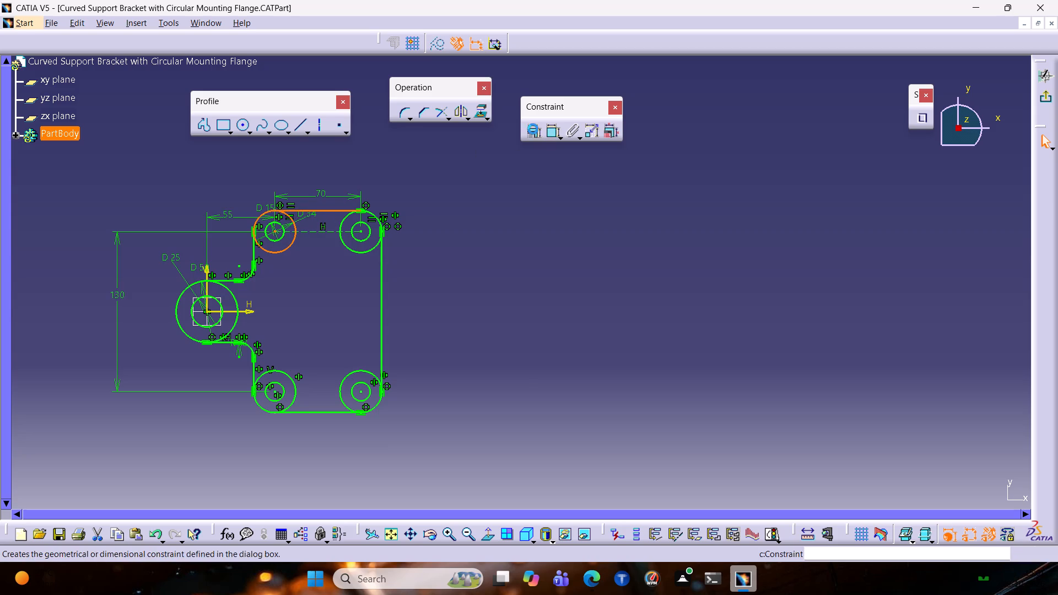
left_click(968, 336)
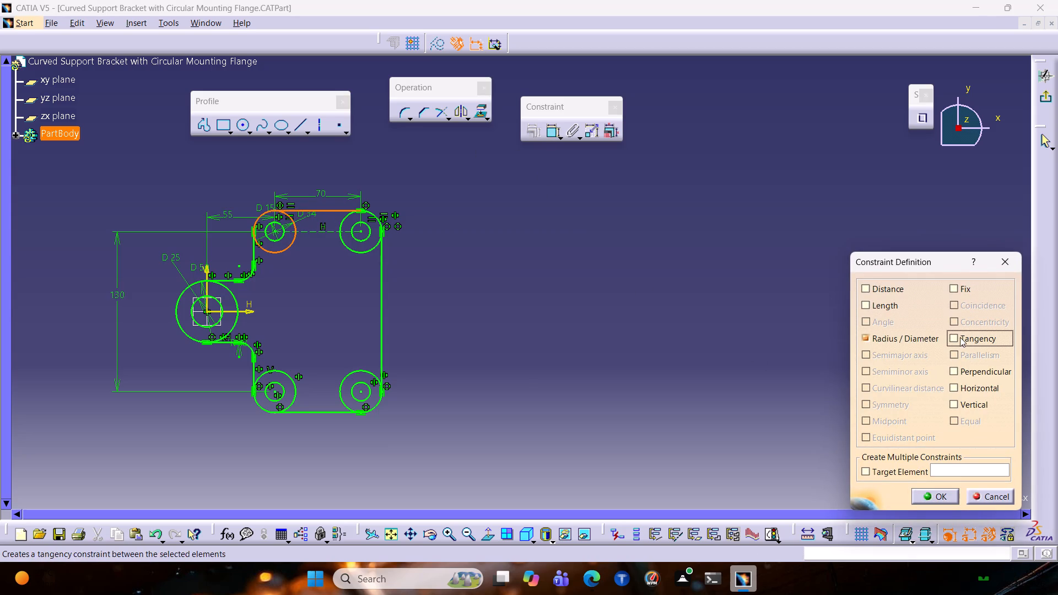
left_click(932, 489)
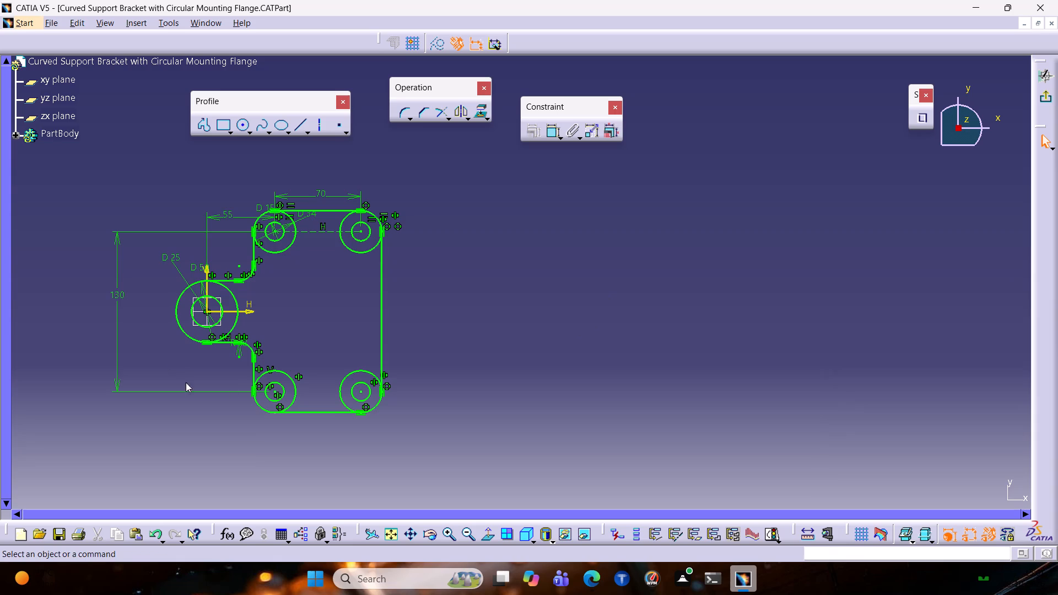
Add a tangency constraint between the bottom horizontal line and the lower outer circle nearer the V axis.
left_click(317, 410)
left_click(266, 410, "ctrl")
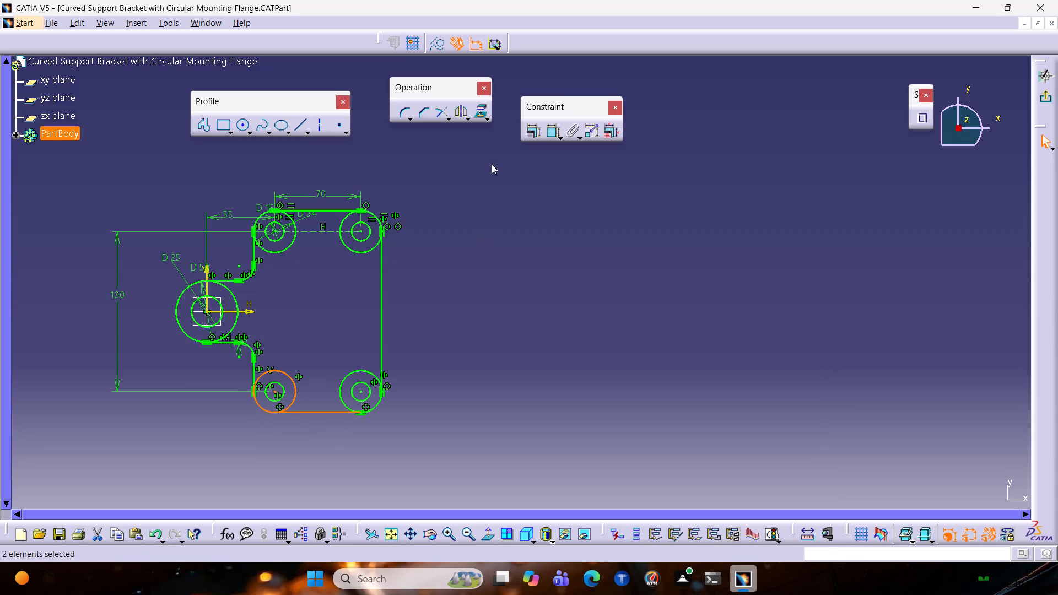
left_click(529, 132)
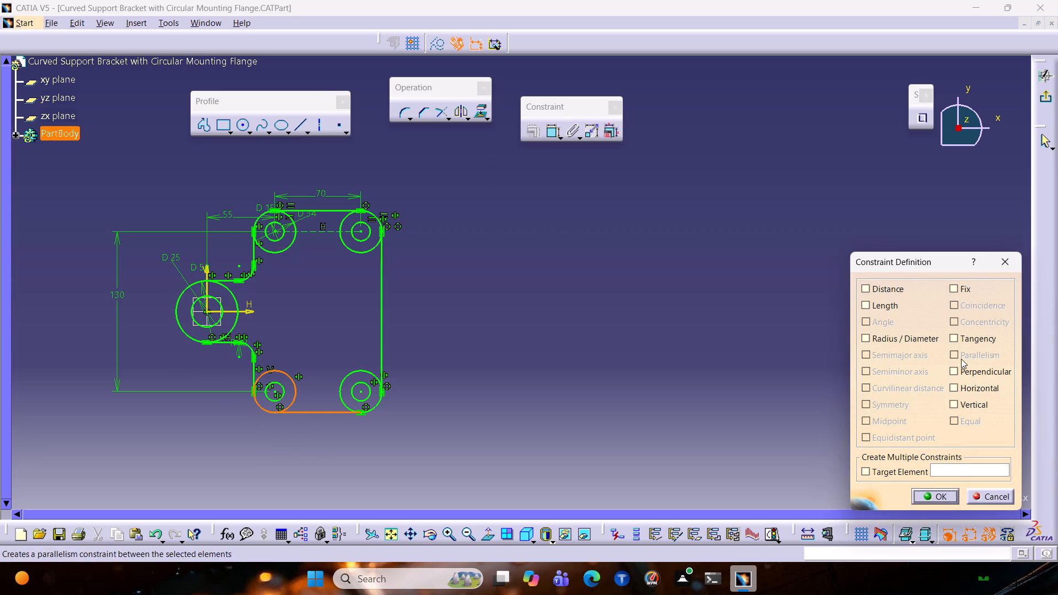
left_click(963, 332)
left_click(951, 506)
left_click(949, 503)
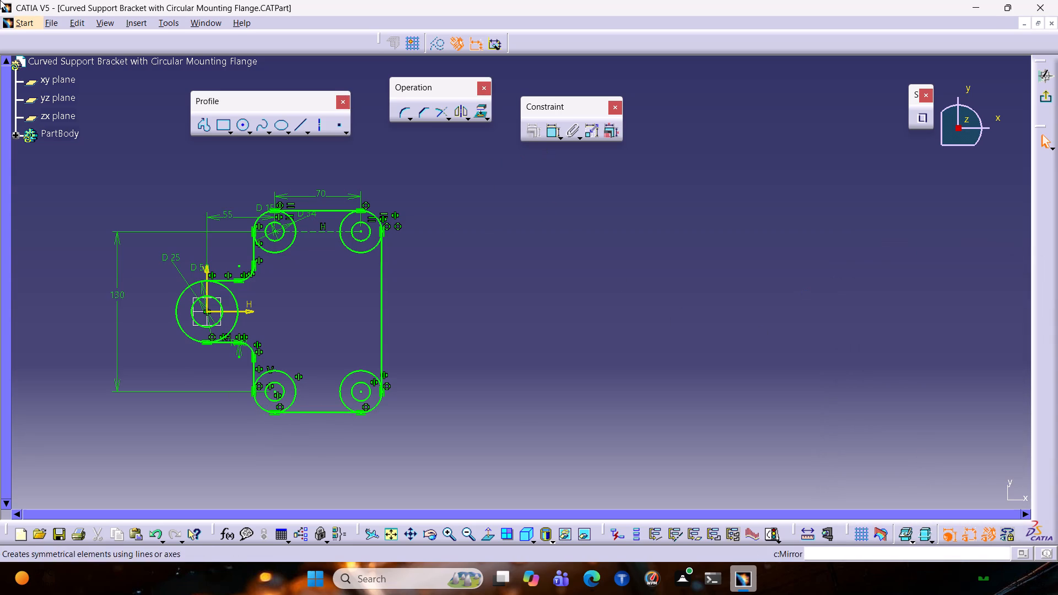
Check the sketch's solving status.
left_click(772, 526)
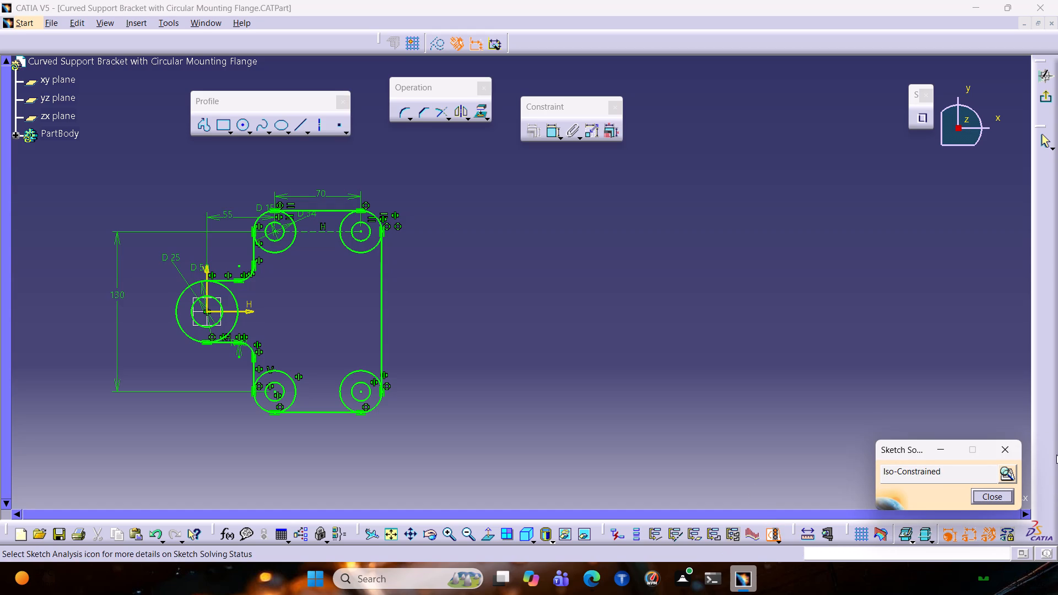
left_click(1008, 447)
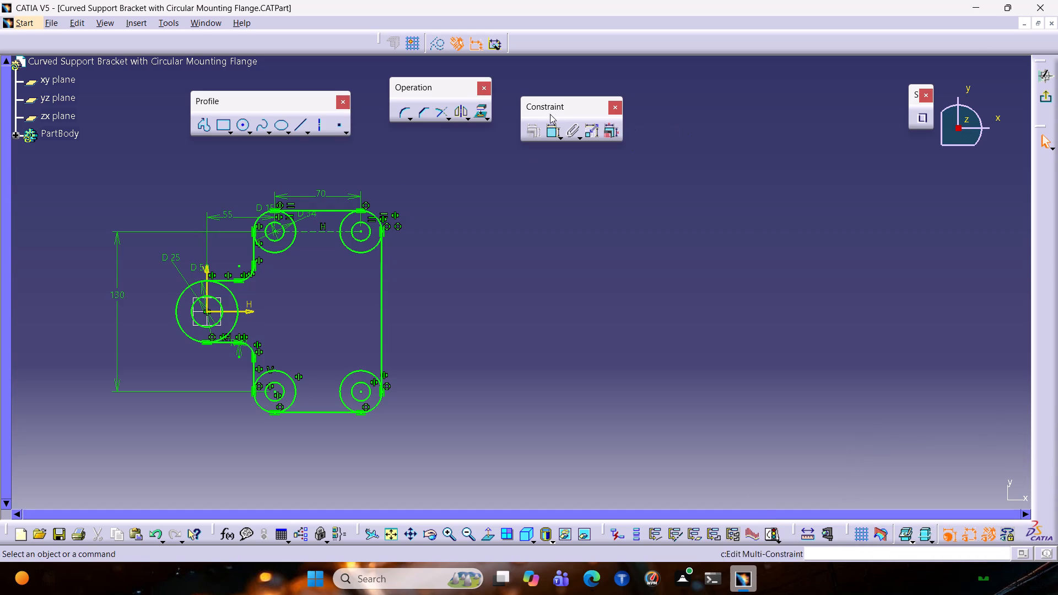
Break the flange circle and four outer hole circles at their profile intersections using Quick Trim in break-and-keep mode, and exit the sketch.
left_click(467, 118)
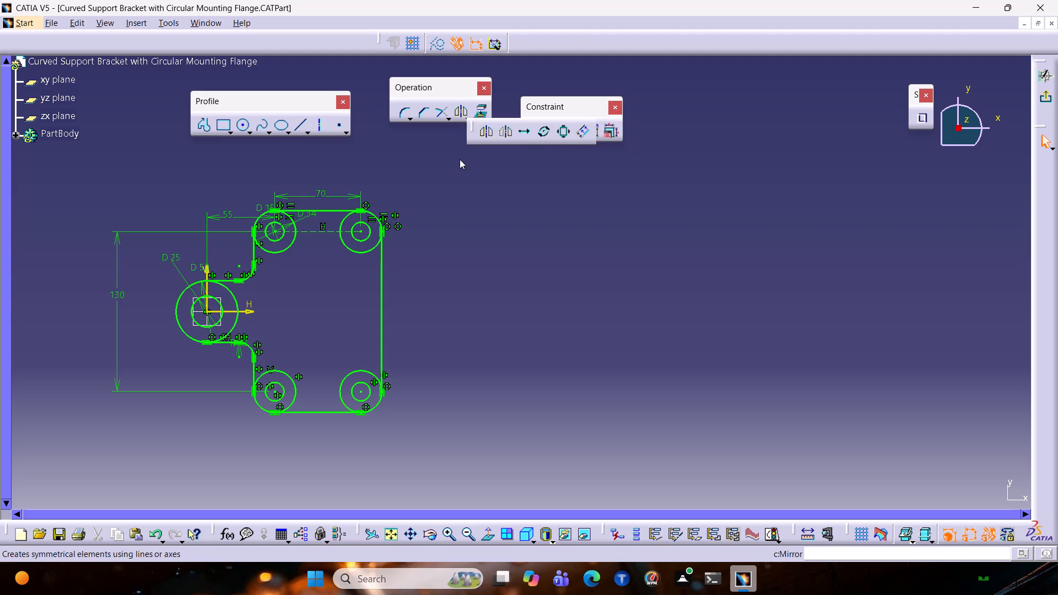
left_click(460, 164)
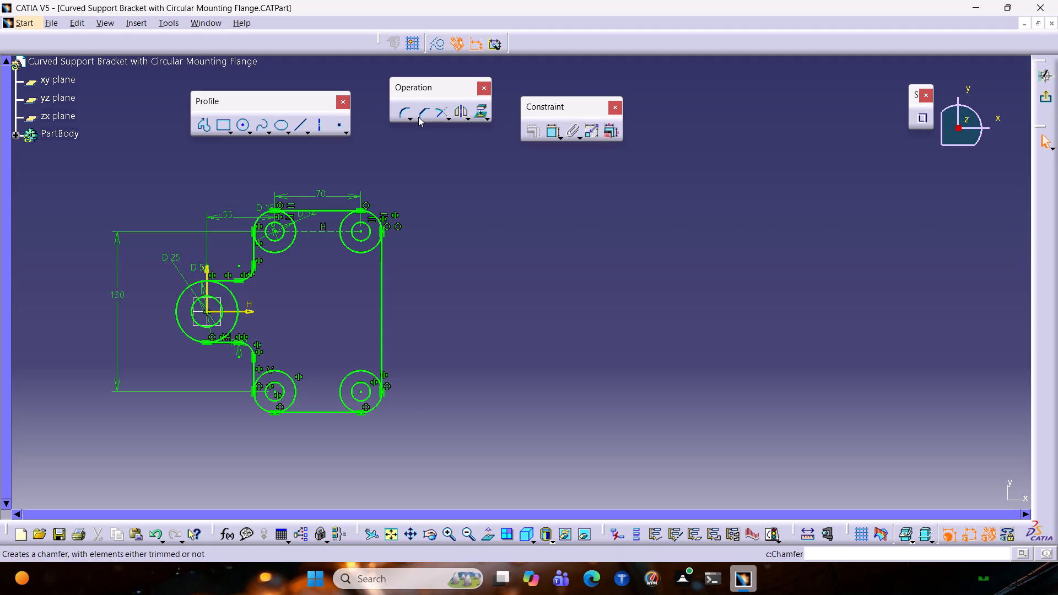
left_click(444, 116)
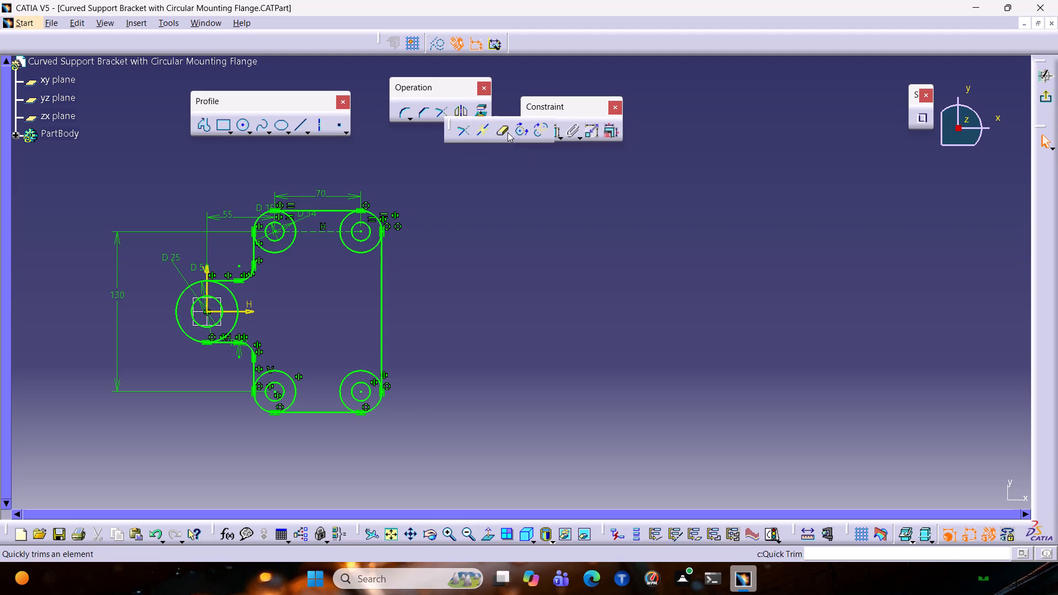
double_click(502, 132)
left_click(579, 40)
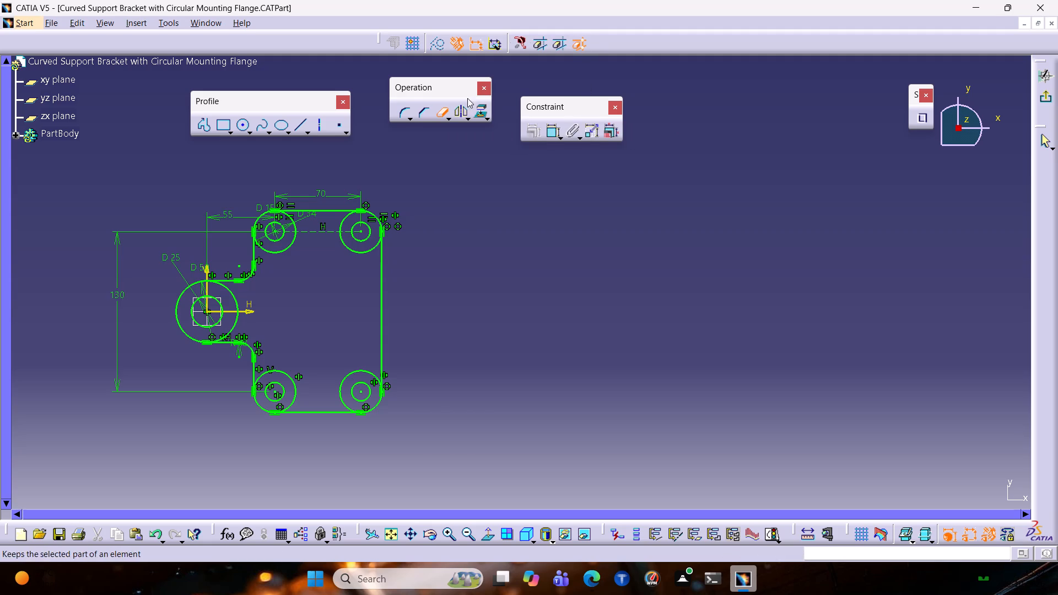
left_click(235, 318)
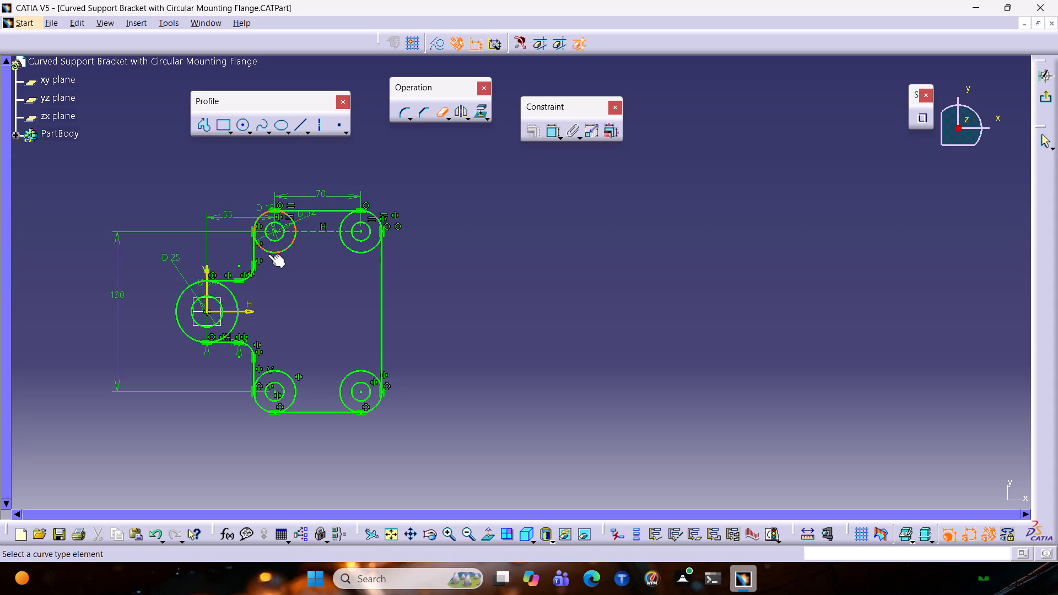
left_click(268, 253)
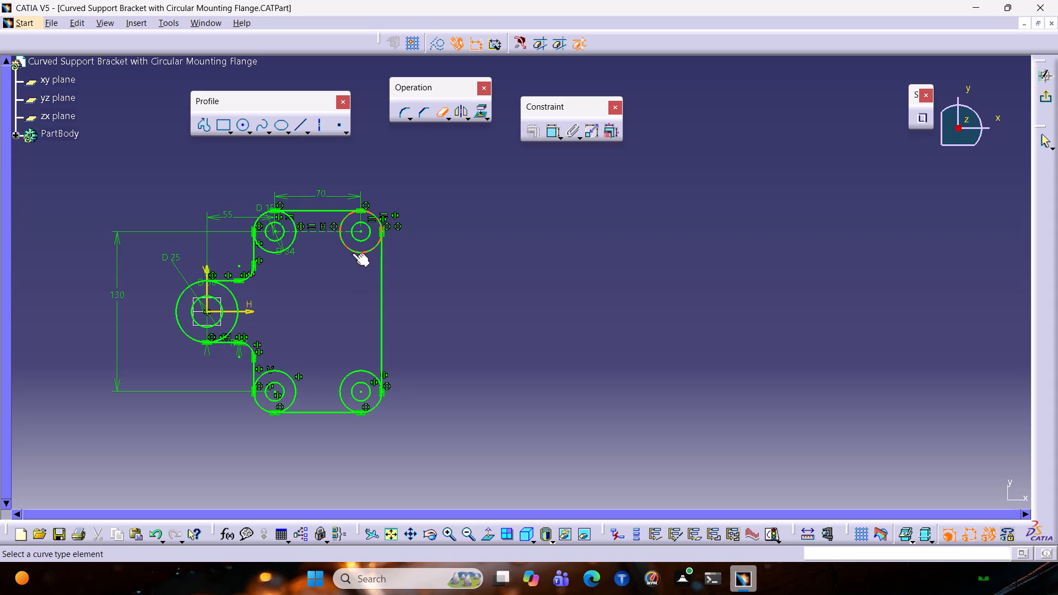
left_click(352, 252)
left_click(362, 371)
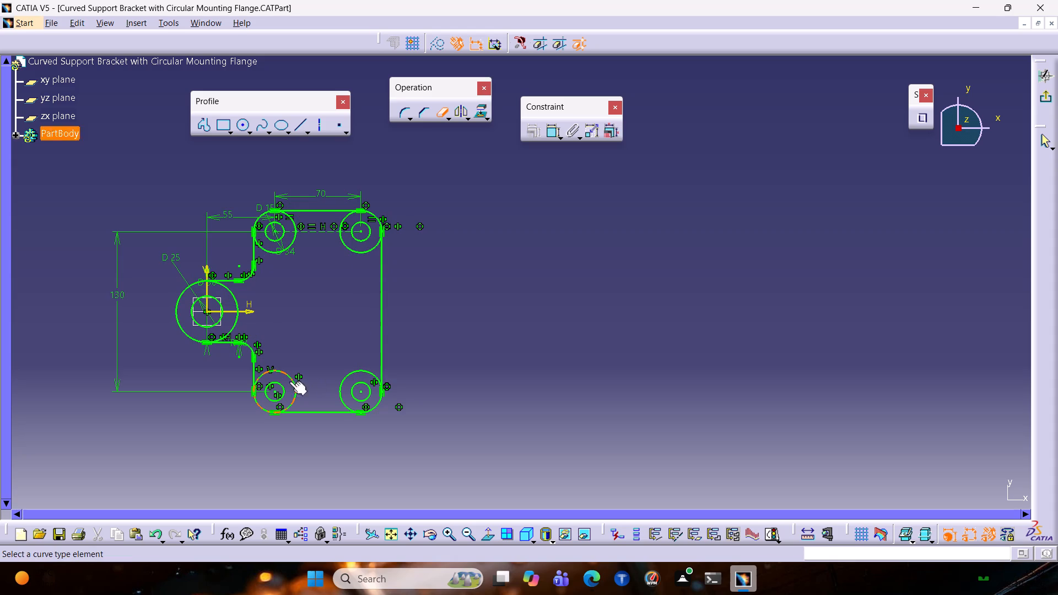
left_click(288, 375)
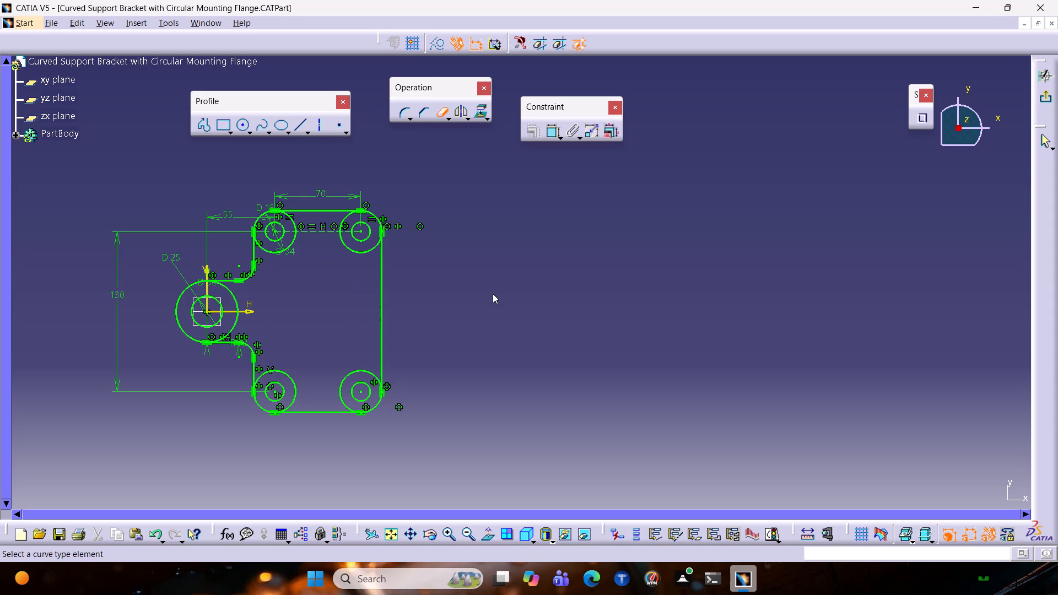
key("Escape")
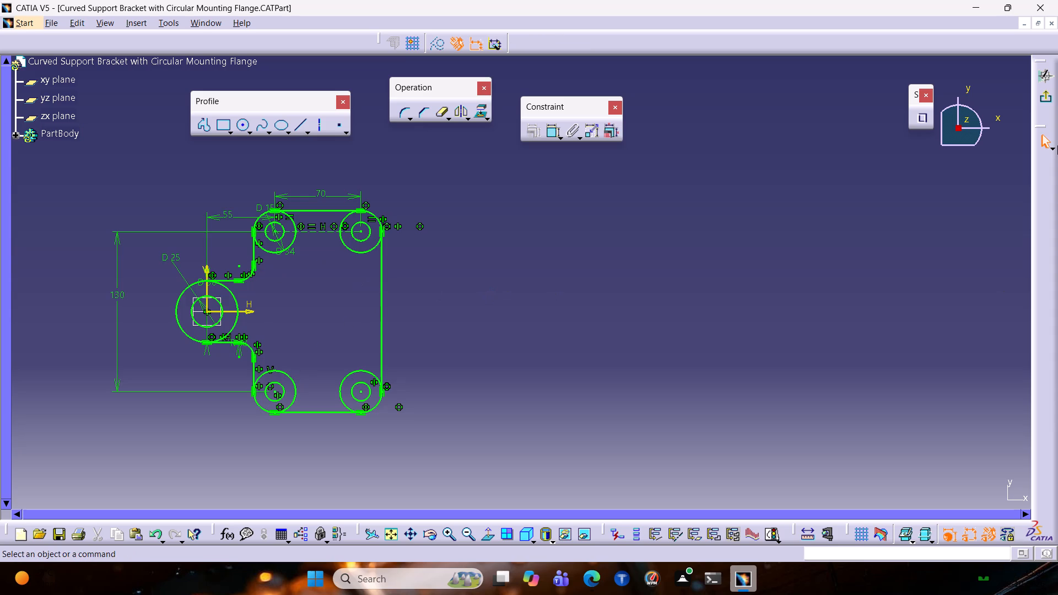
left_click(1035, 100)
left_click(1041, 102)
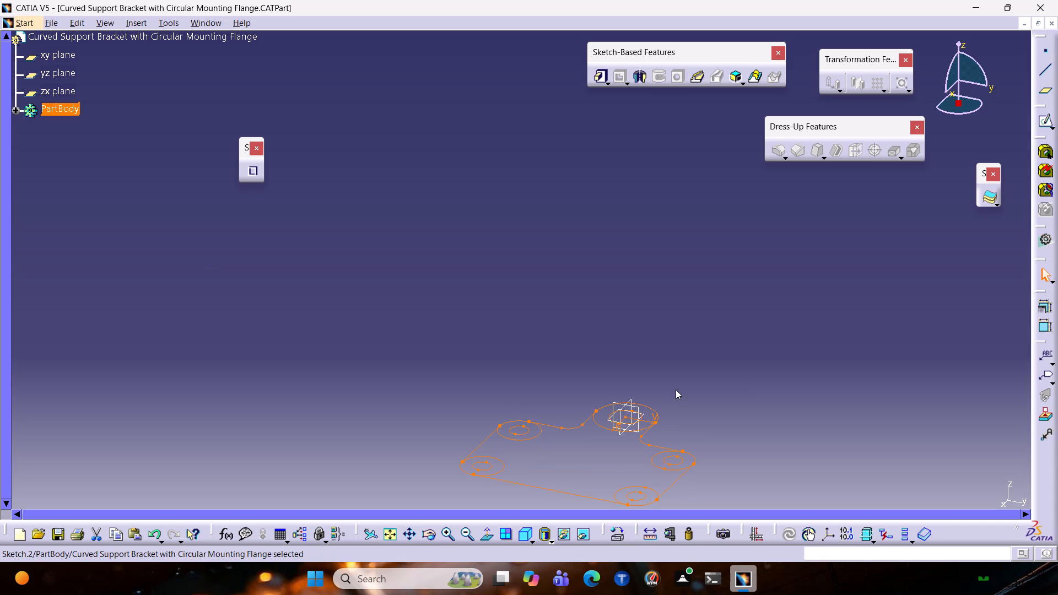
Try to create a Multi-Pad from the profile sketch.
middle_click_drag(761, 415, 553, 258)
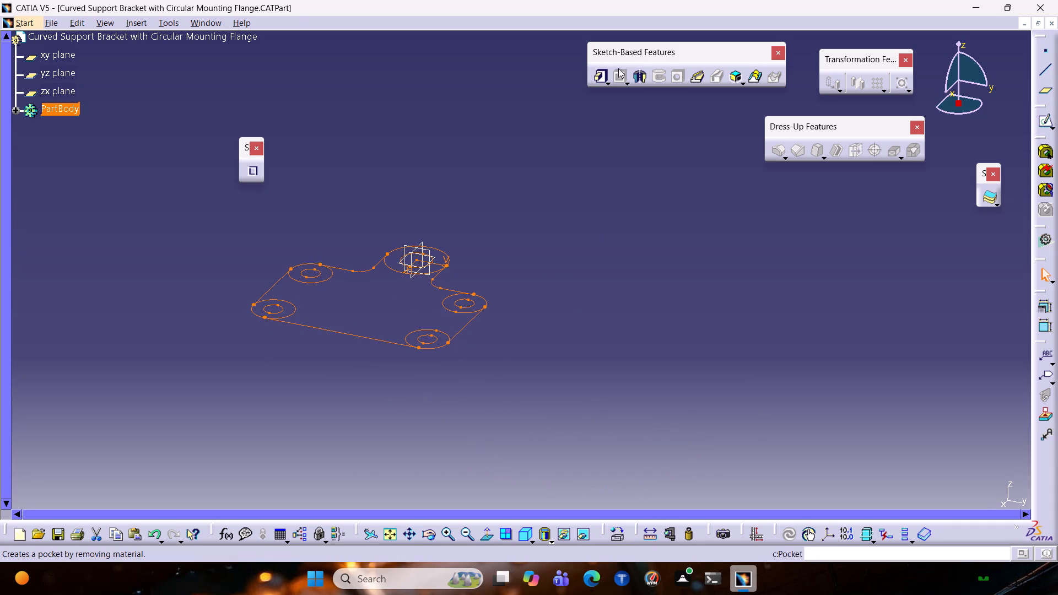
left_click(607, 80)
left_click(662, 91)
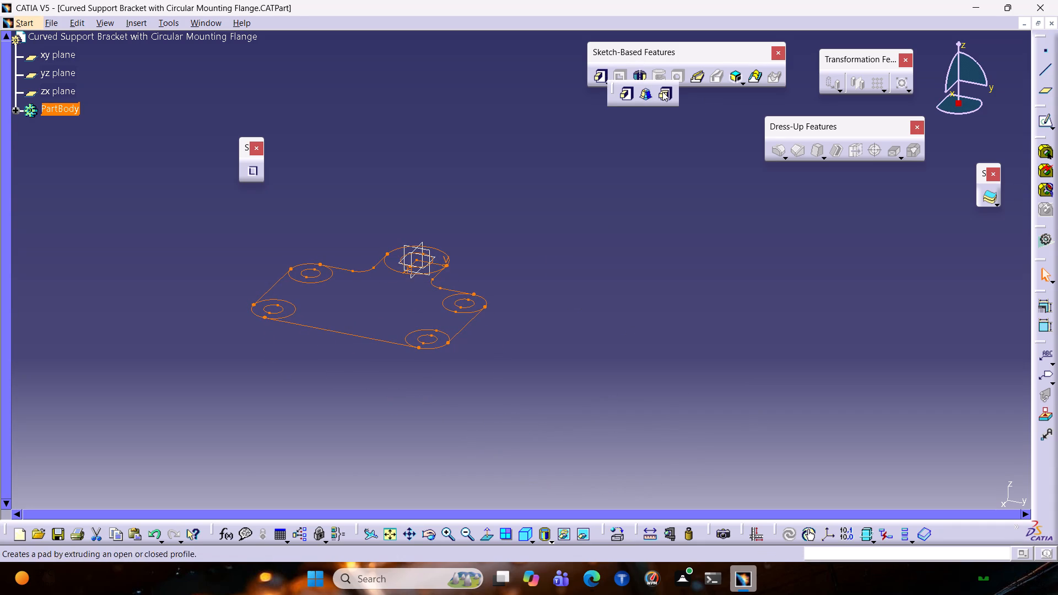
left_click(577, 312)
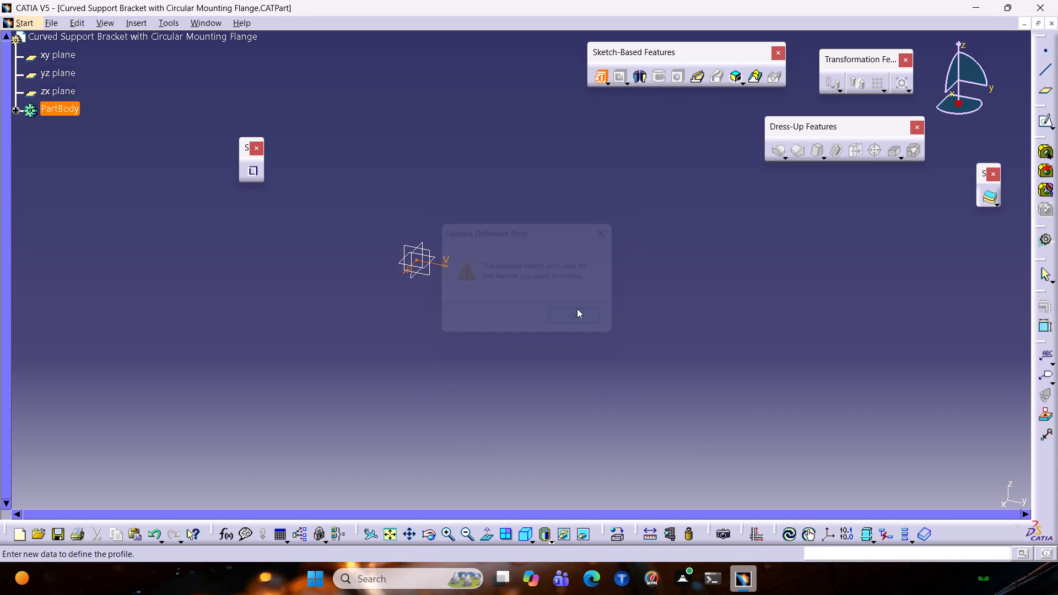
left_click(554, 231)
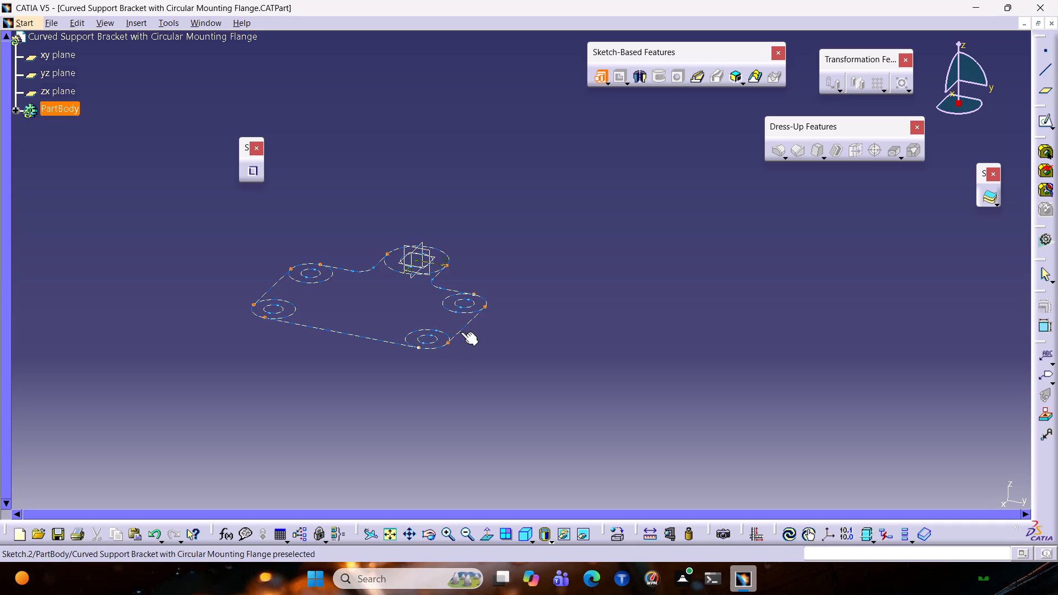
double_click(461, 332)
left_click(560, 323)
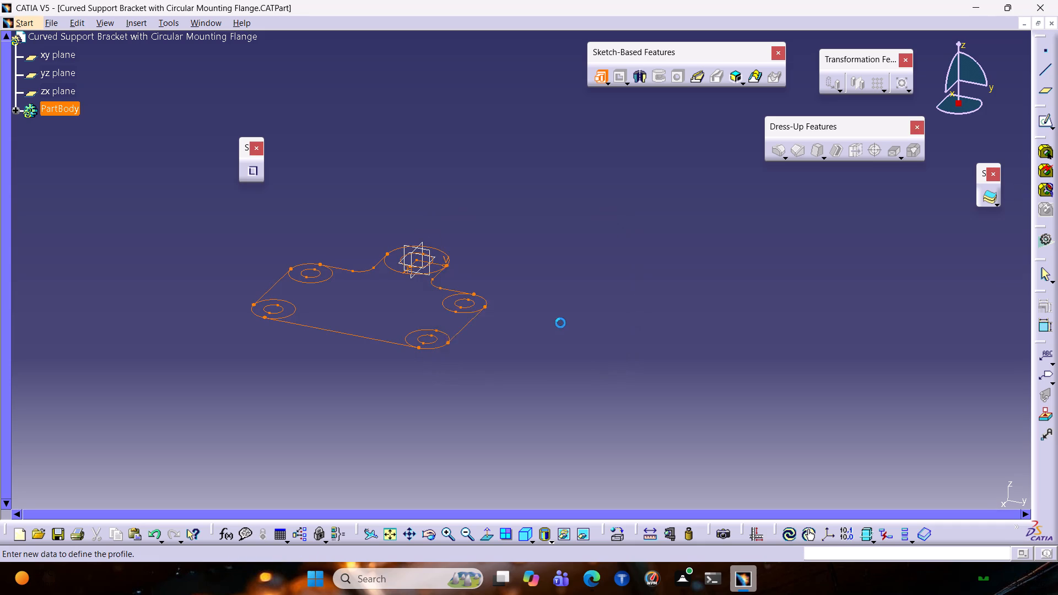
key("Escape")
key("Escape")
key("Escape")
Reopen the sketch, break the two upper and the V-axis-side lower outer circles with Quick Trim, keeping all segments, and exit.
double_click(461, 292)
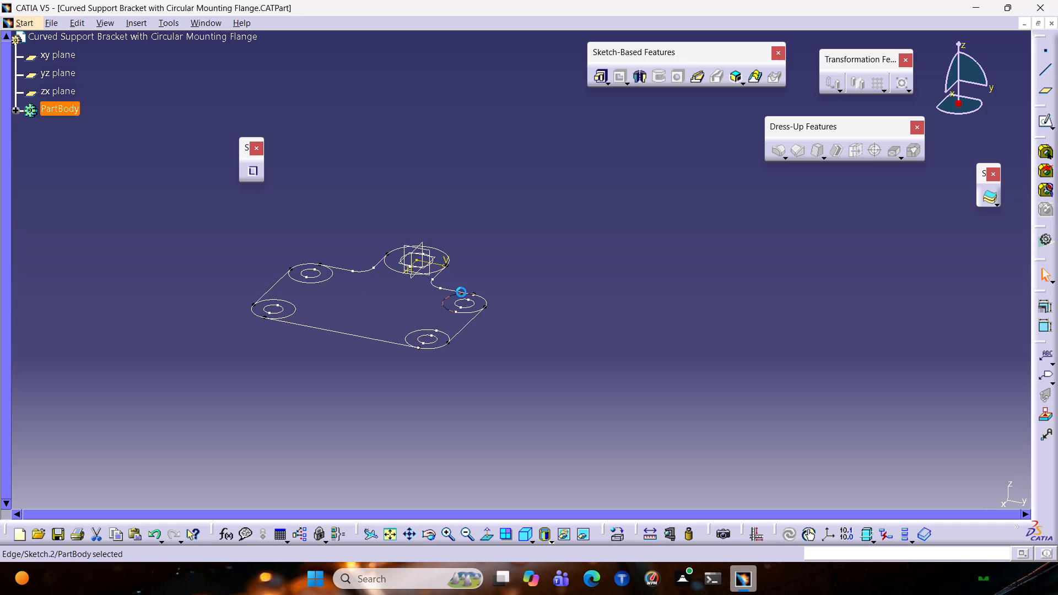
middle_click_drag(566, 424, 547, 329)
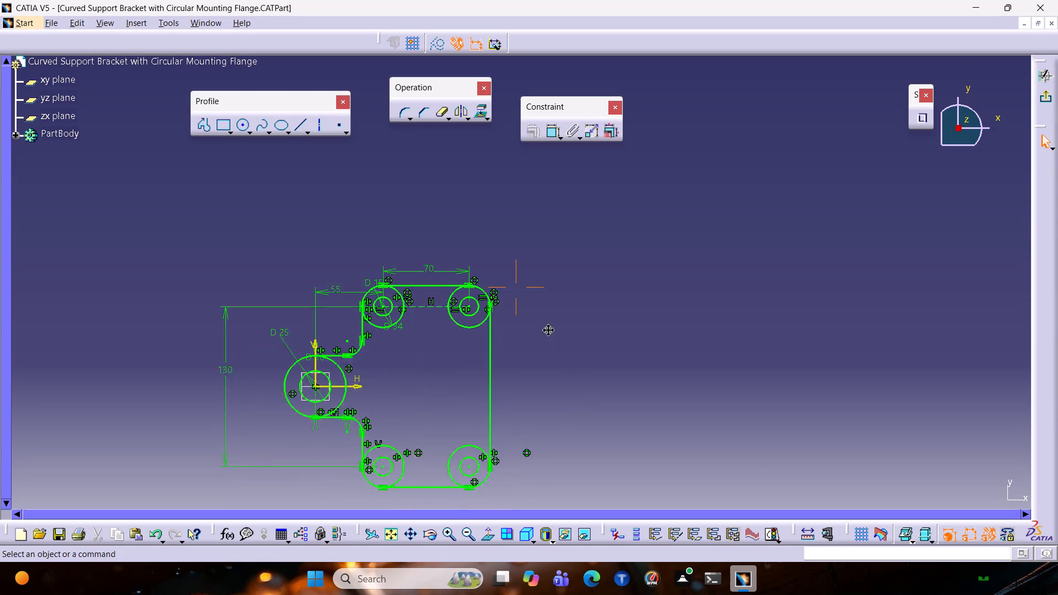
middle_click_drag(547, 329, 543, 311)
middle_click_drag(522, 350, 560, 322, "ctrl")
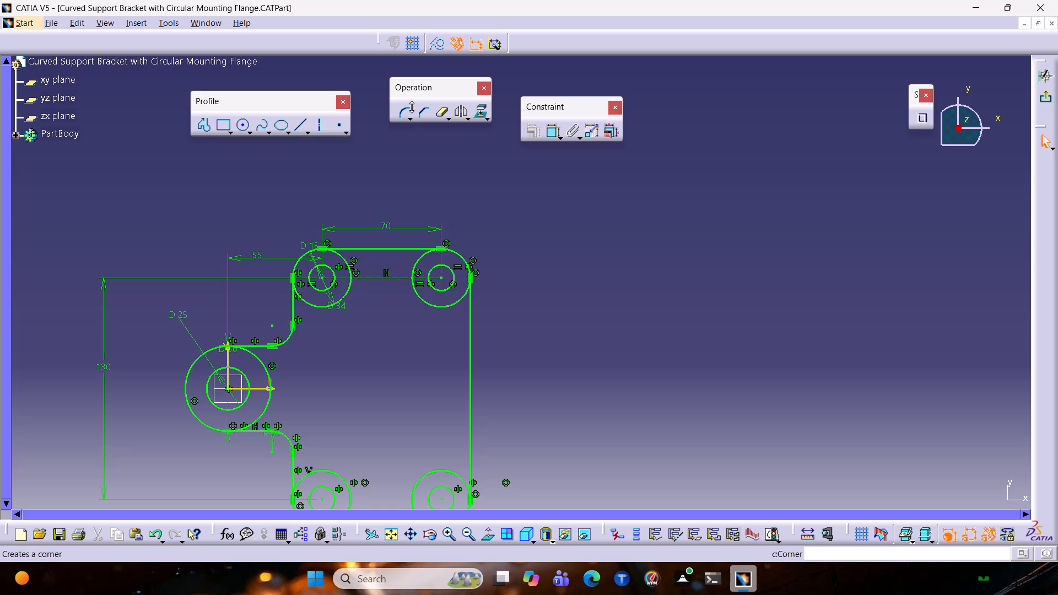
double_click(442, 115)
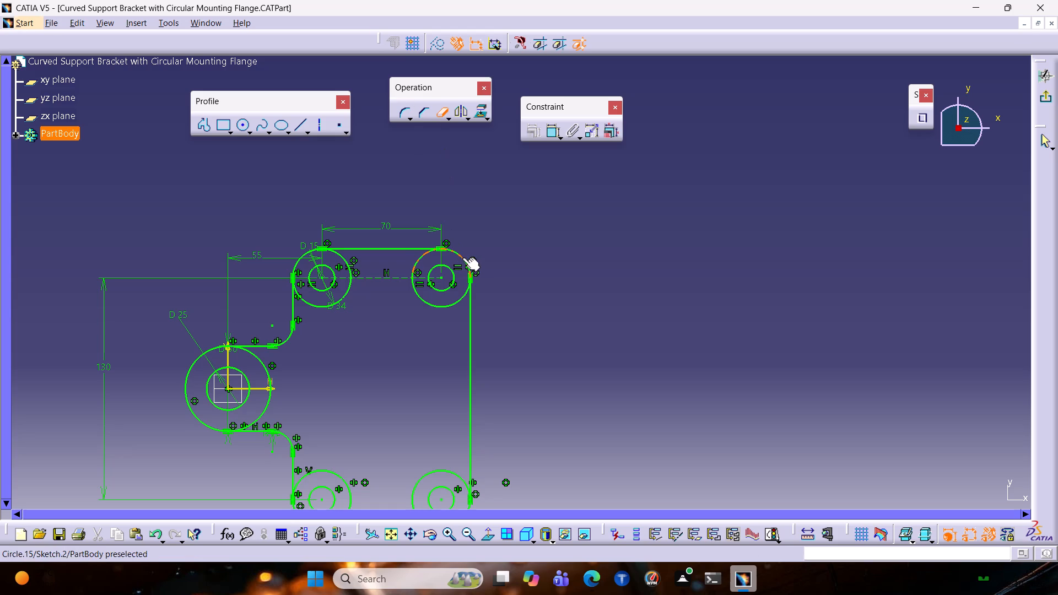
left_click(462, 257)
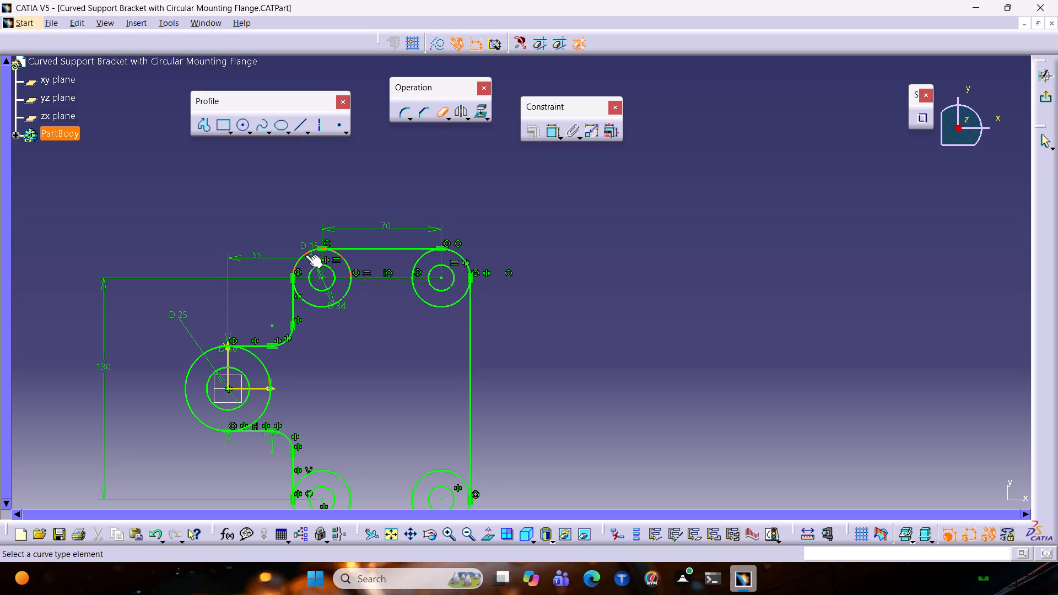
left_click(305, 255)
middle_click_drag(346, 380, 354, 303)
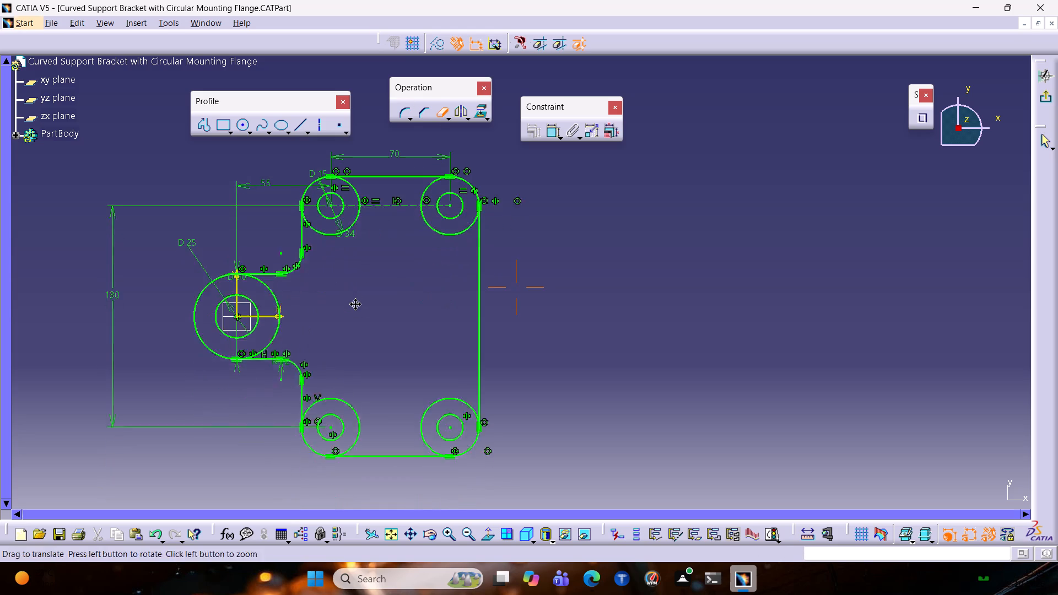
middle_click_drag(354, 303, 352, 290)
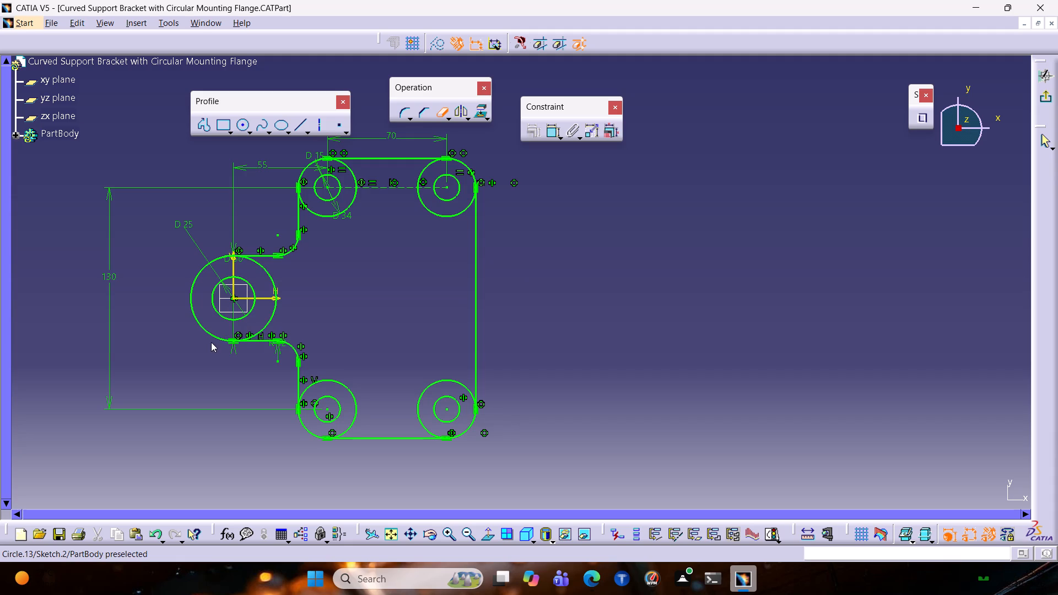
left_click(301, 428)
left_click(308, 387)
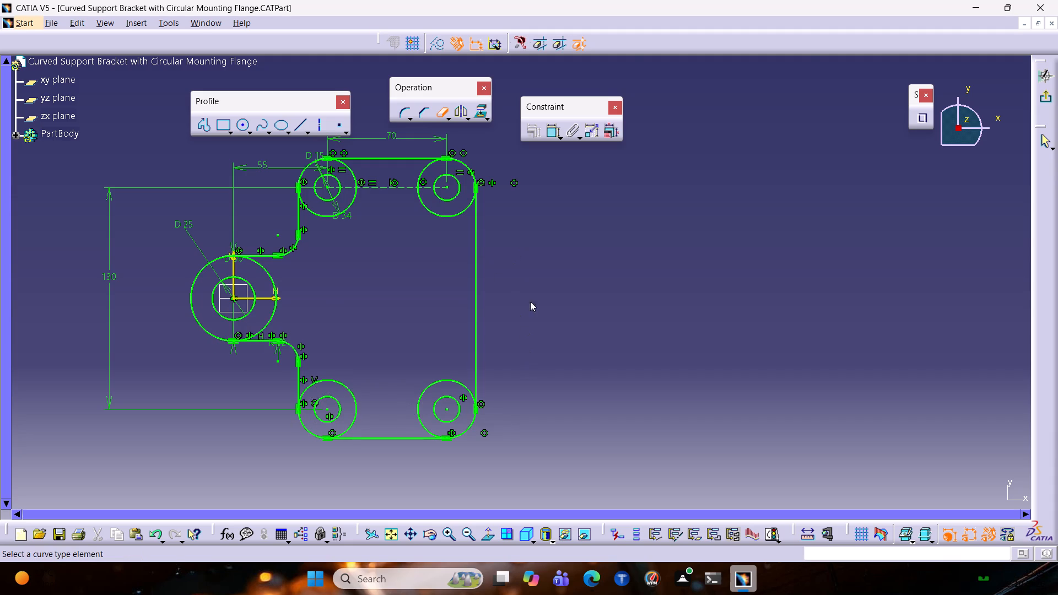
left_click(1048, 100)
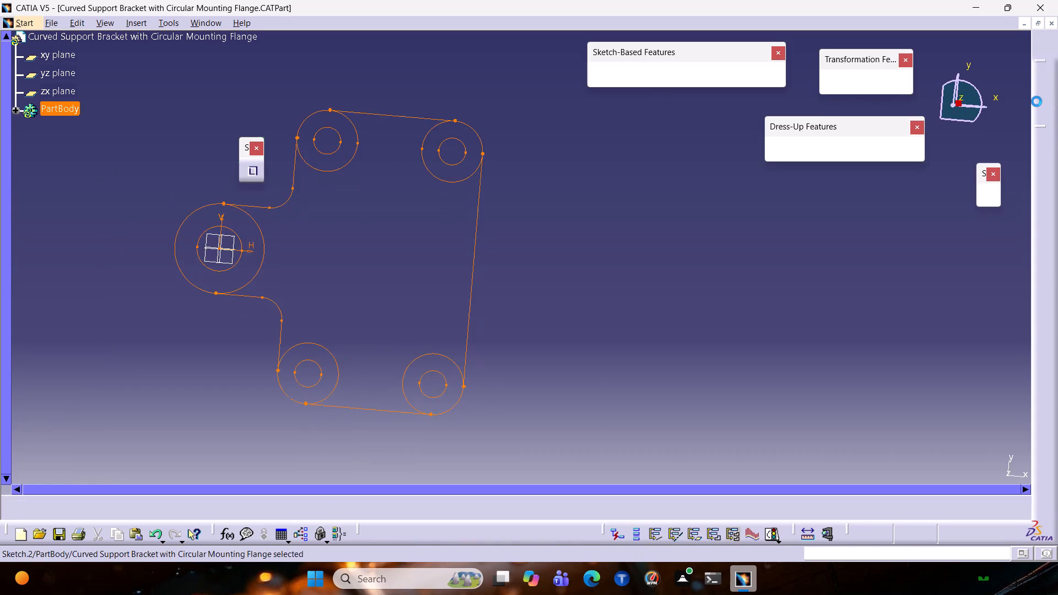
left_click(521, 321)
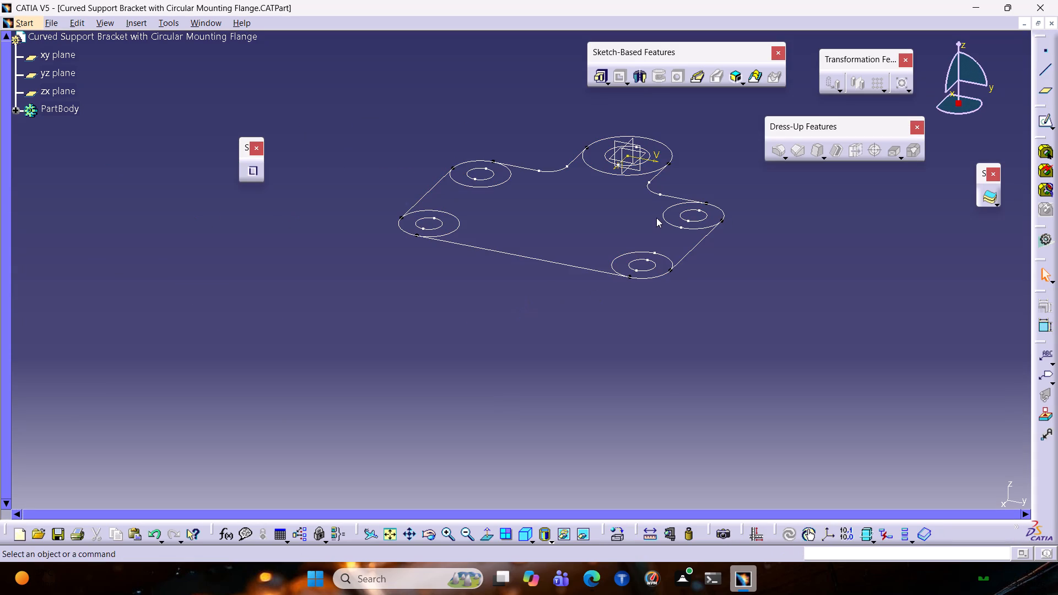
Start a Multi-Pad from the profile sketch and select Extrusion domain.1.
middle_click_drag(748, 276, 624, 322)
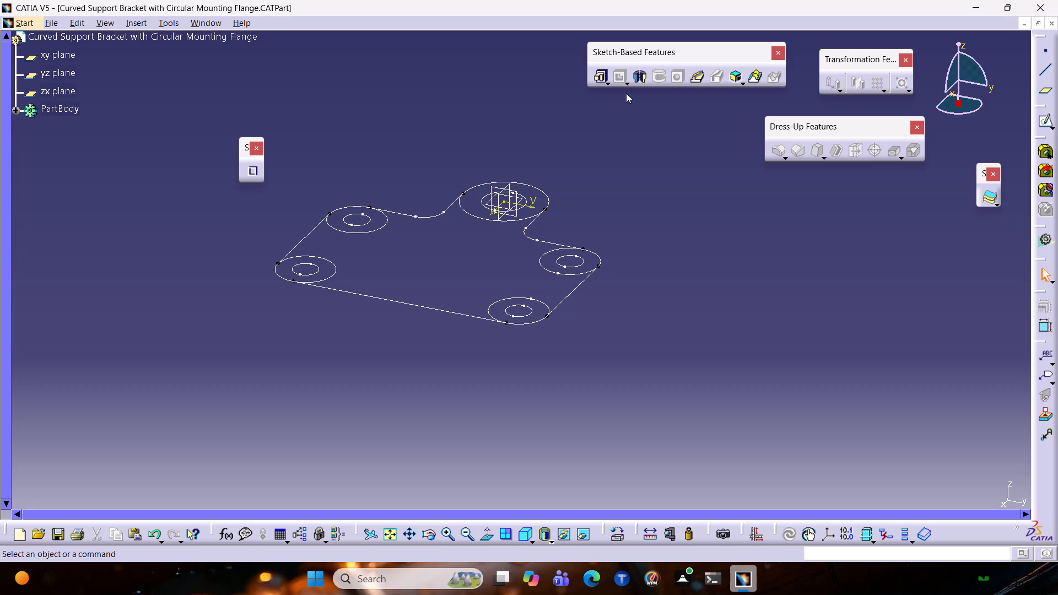
left_click(599, 78)
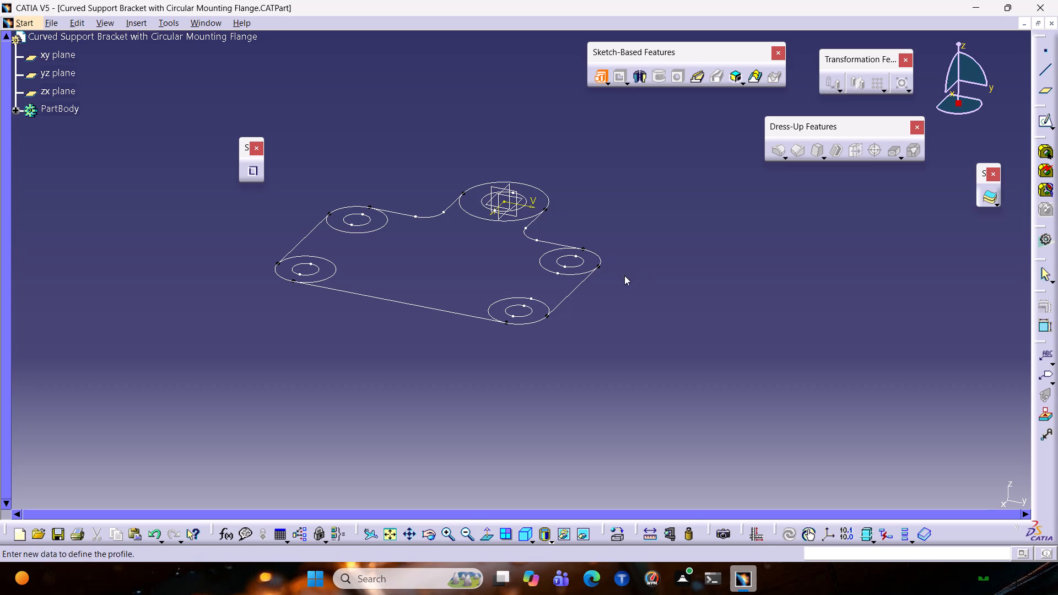
left_click(577, 282)
left_click(582, 283)
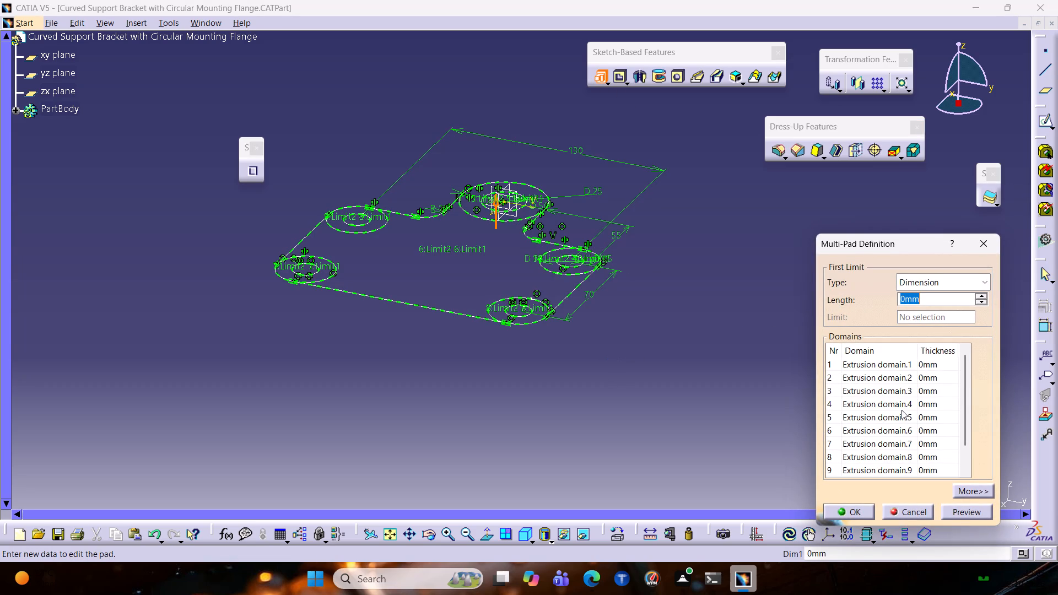
left_click(862, 367)
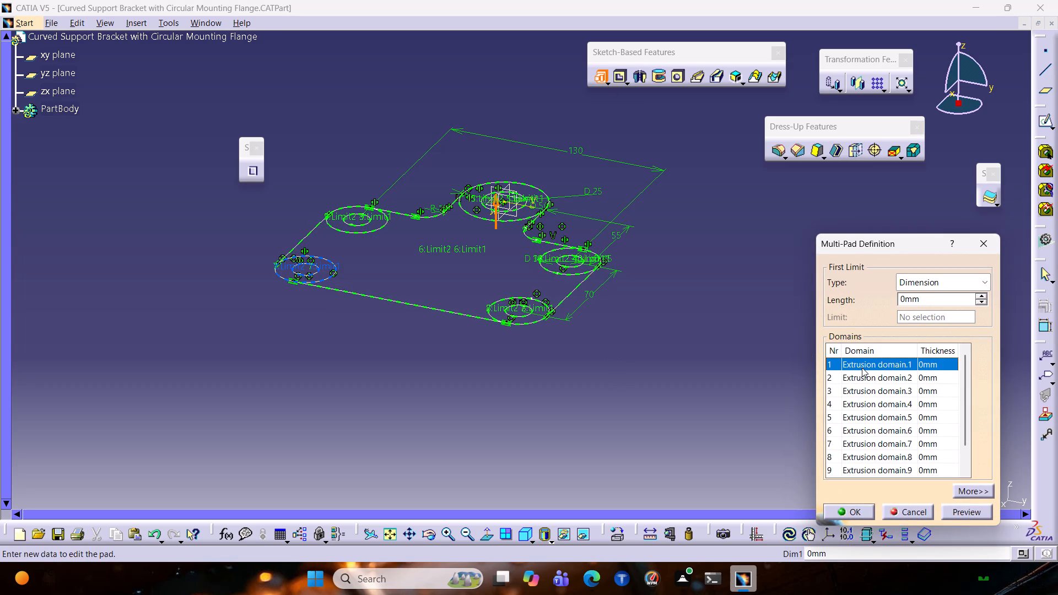
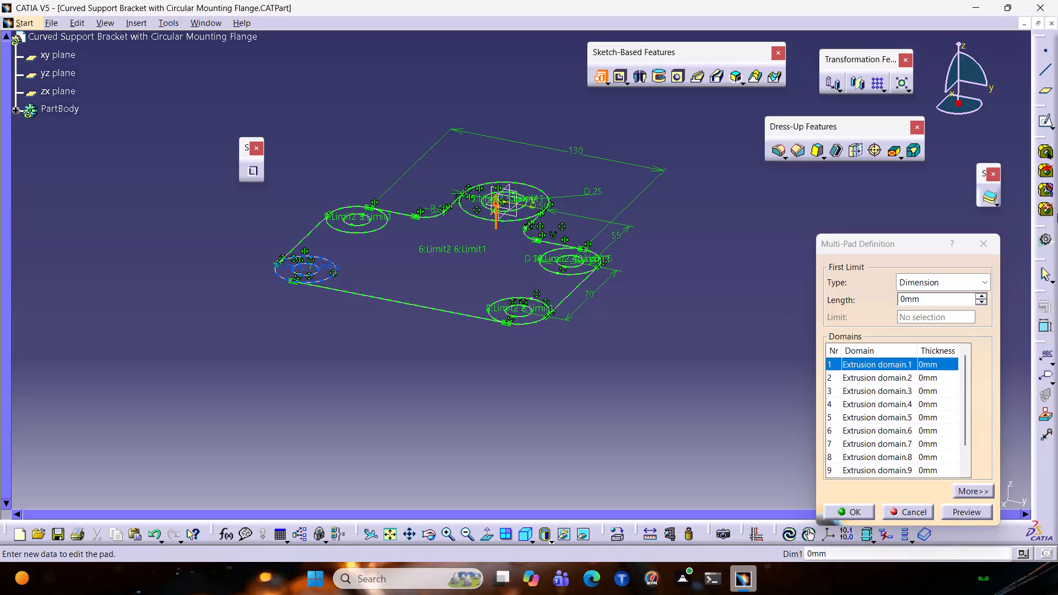
Set Extrusion domain.5, the large flange ring, to a 50/2 mm first limit and a 25 mm second limit, and preview the Multi-Pad.
left_click(913, 381)
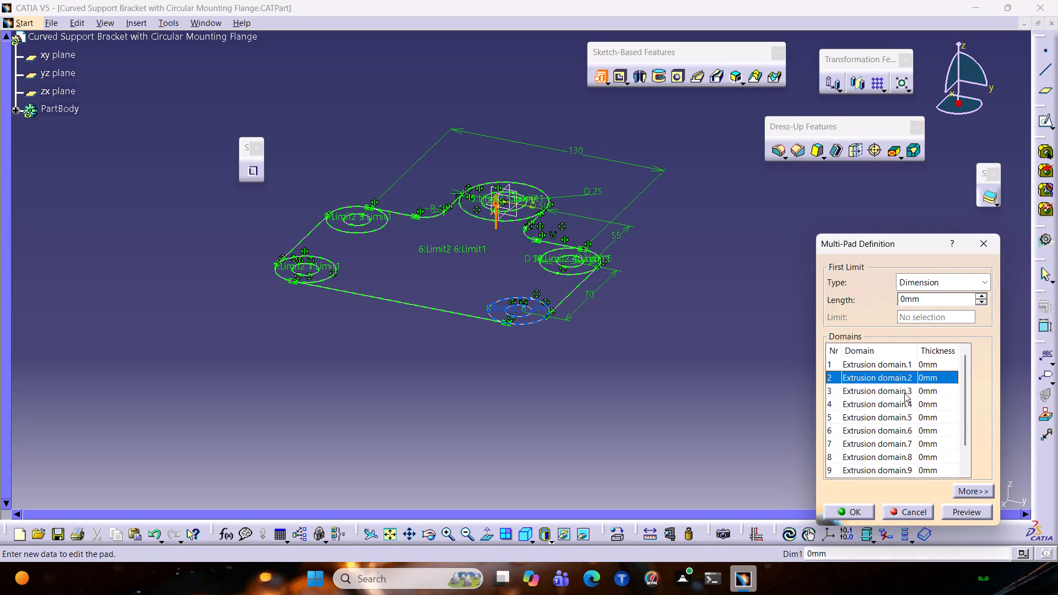
left_click(901, 392)
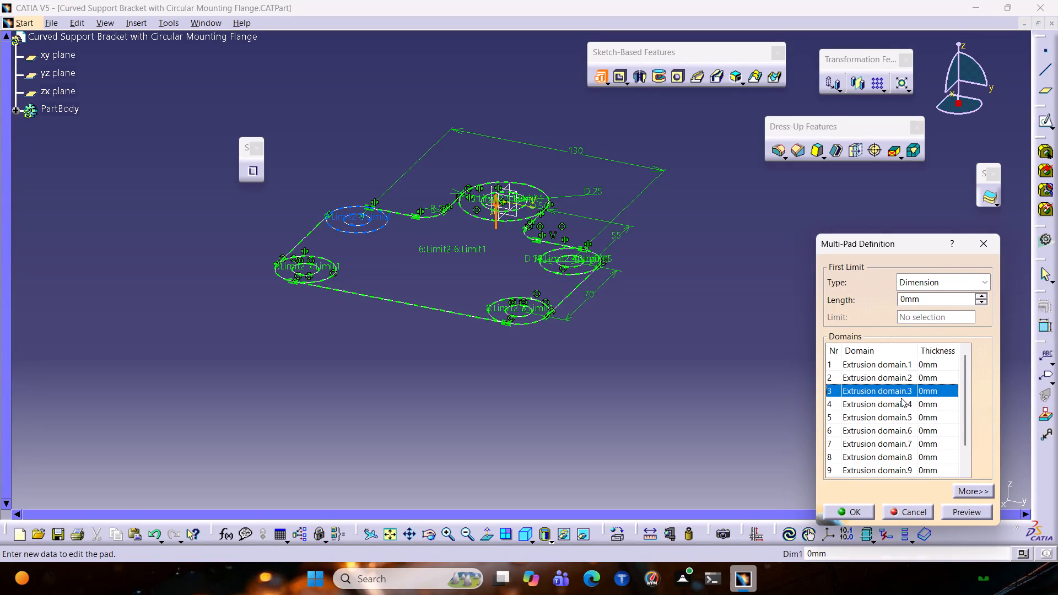
left_click(900, 404)
left_click(900, 423)
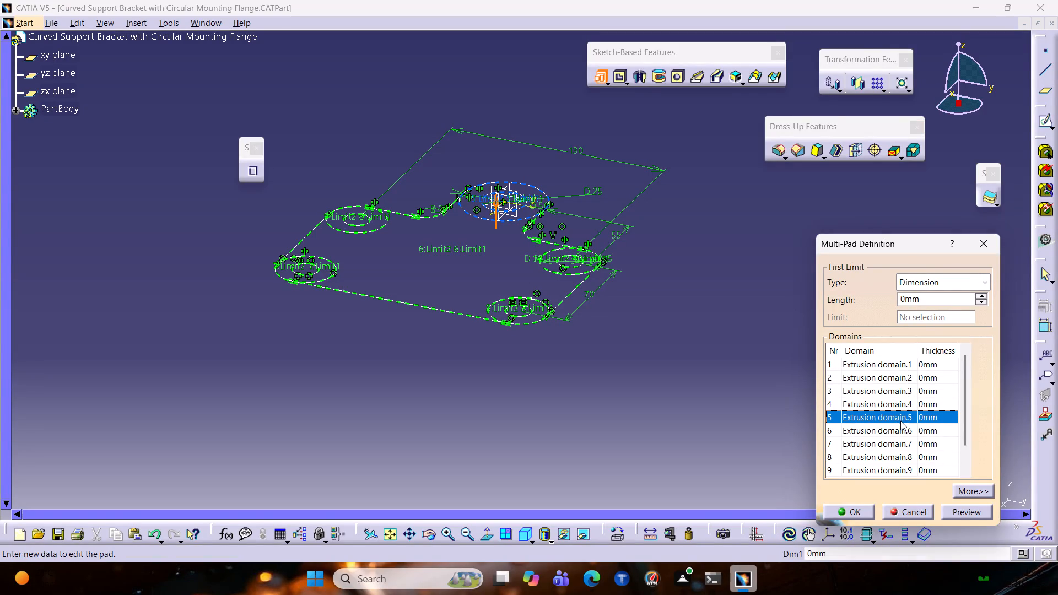
left_click_drag(939, 298, 699, 306)
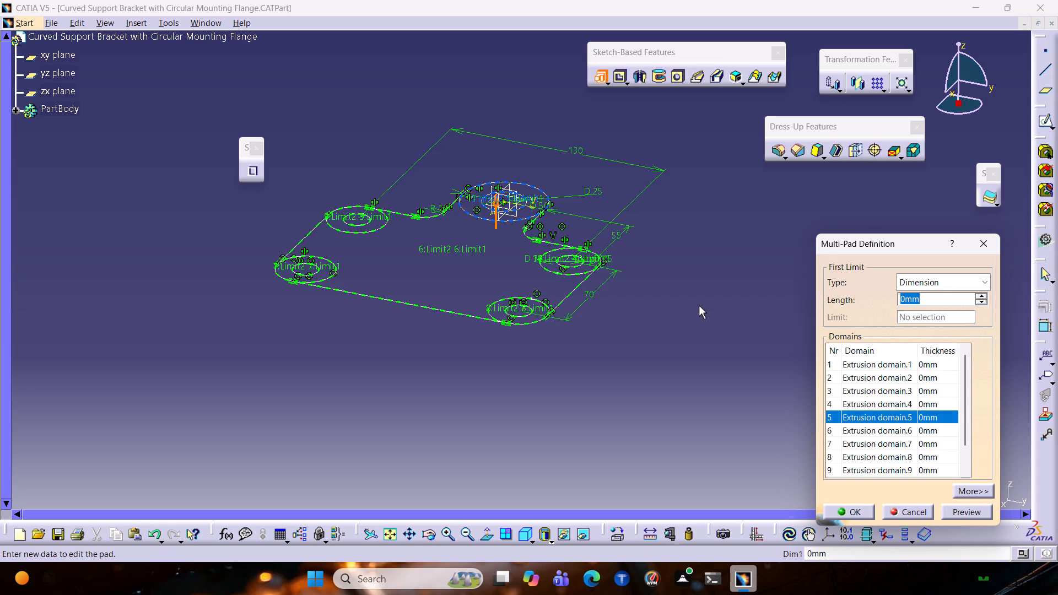
type("50/2")
left_click(970, 495)
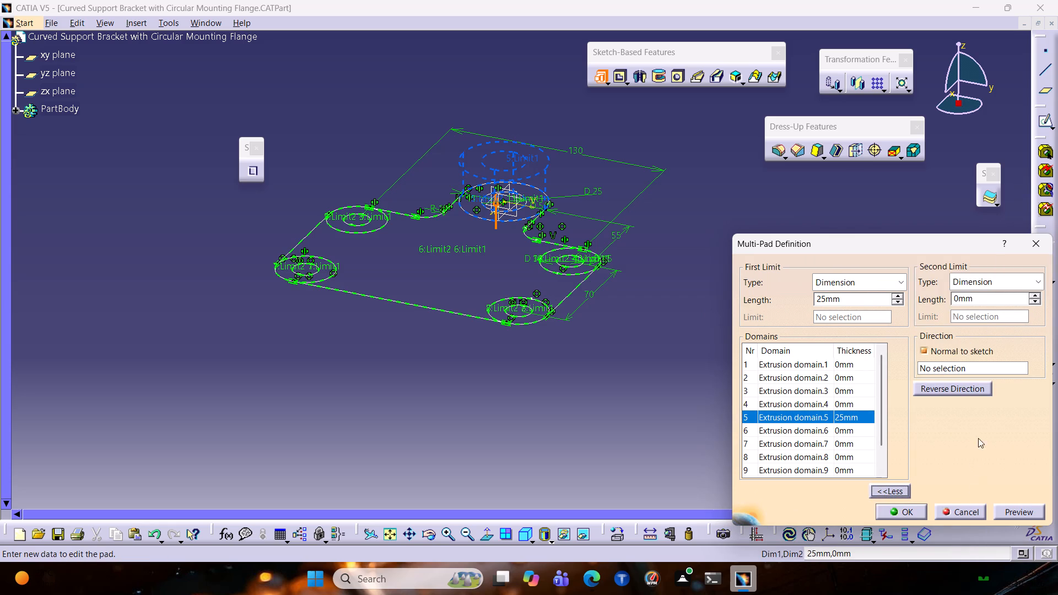
left_click_drag(1000, 302, 834, 290)
key("2")
key("5")
left_click(1021, 516)
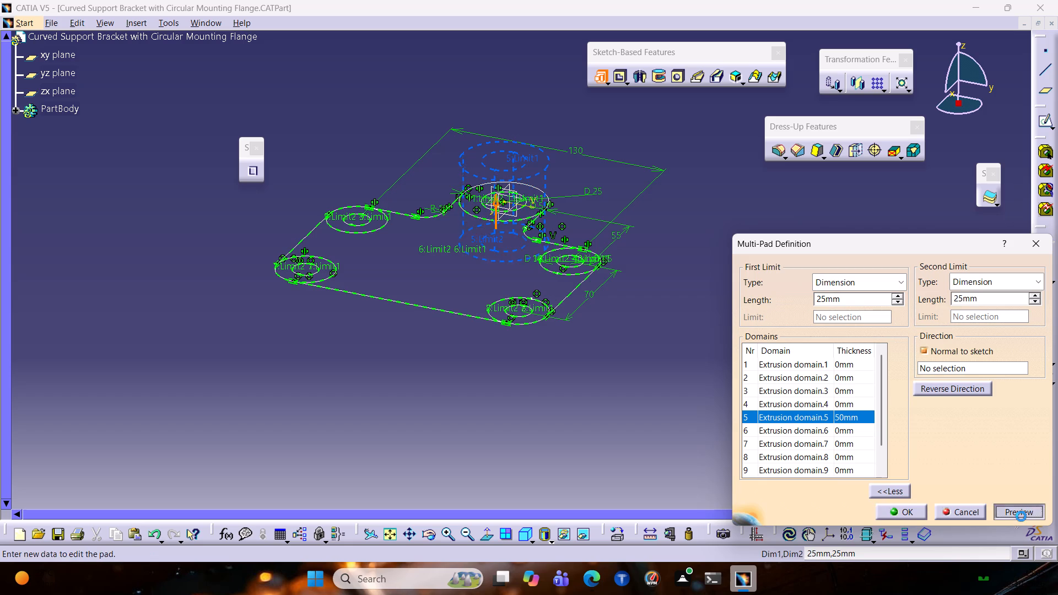
Check the limits of Extrusion domain.5 and select Extrusion domain.6, the main plate region between the circles.
left_click(829, 432)
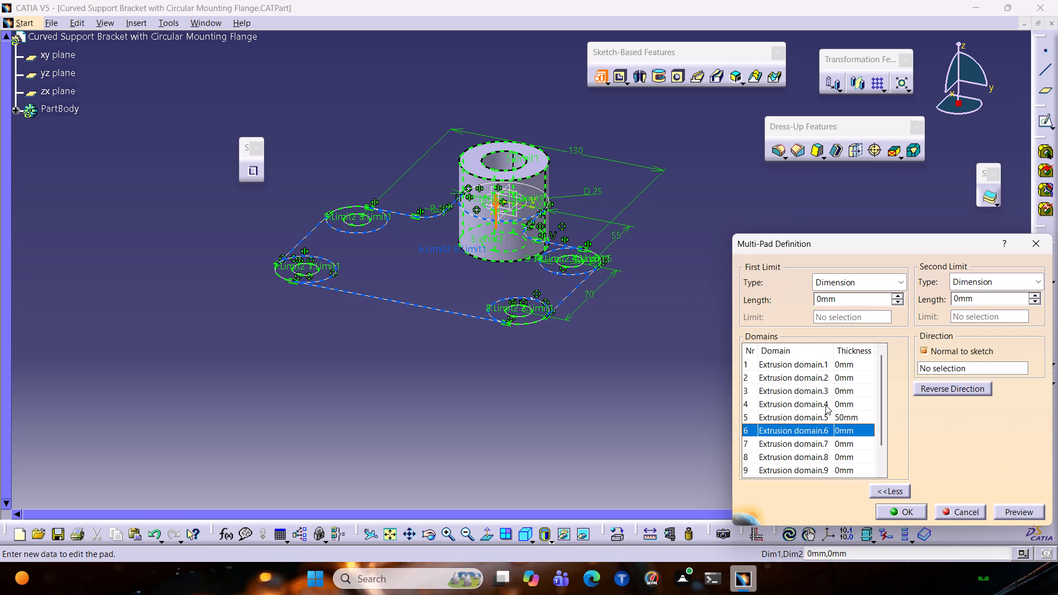
left_click(812, 416)
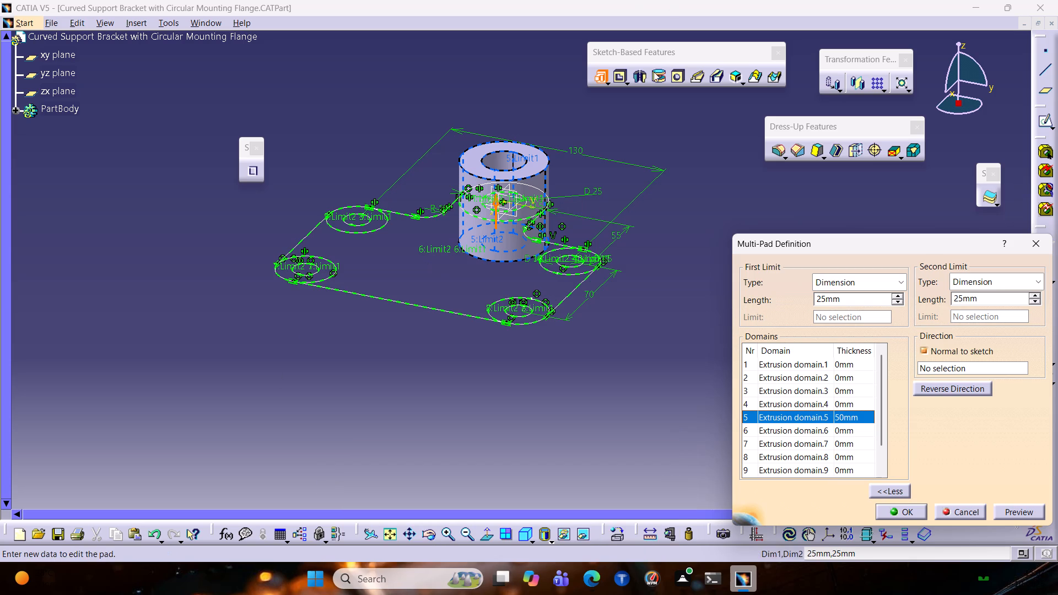
left_click(859, 430)
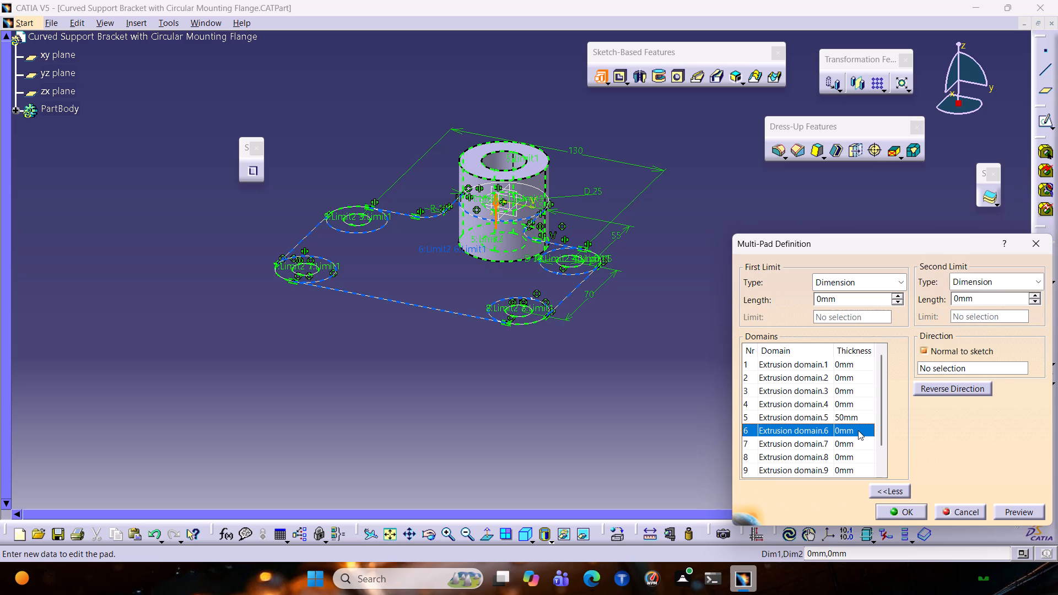
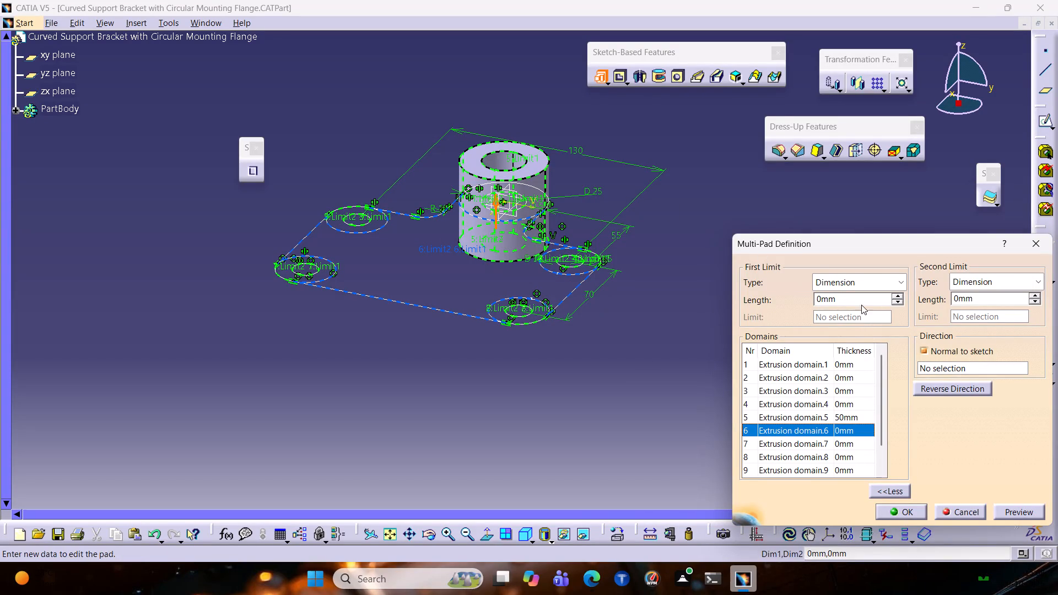
Set Extrusion domain.6, the main plate region, to a 20 mm first limit and a 20 mm second limit, and preview the Multi-Pad.
left_click_drag(850, 295, 753, 298)
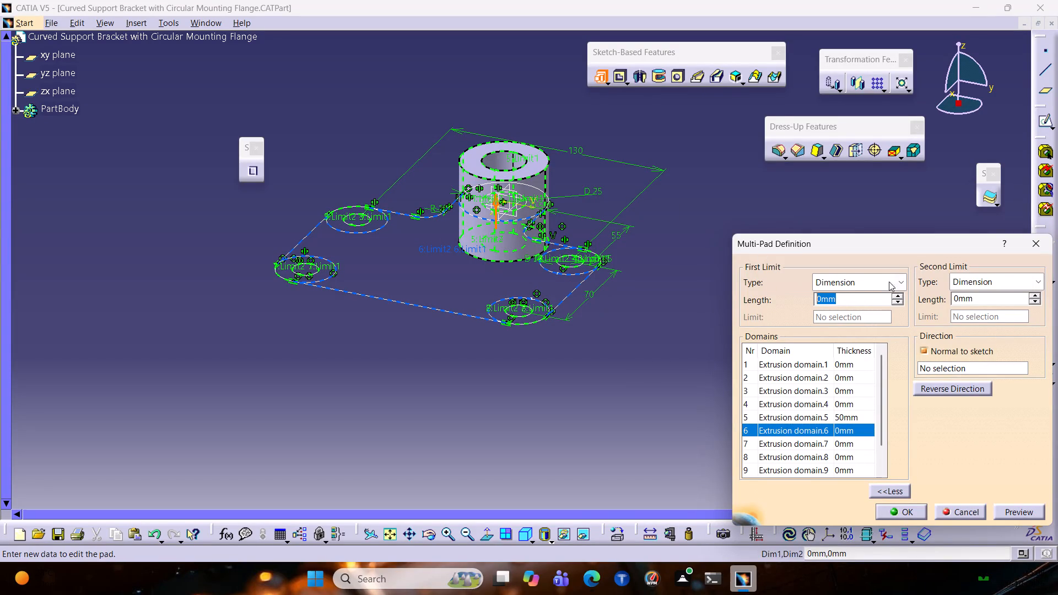
type("20")
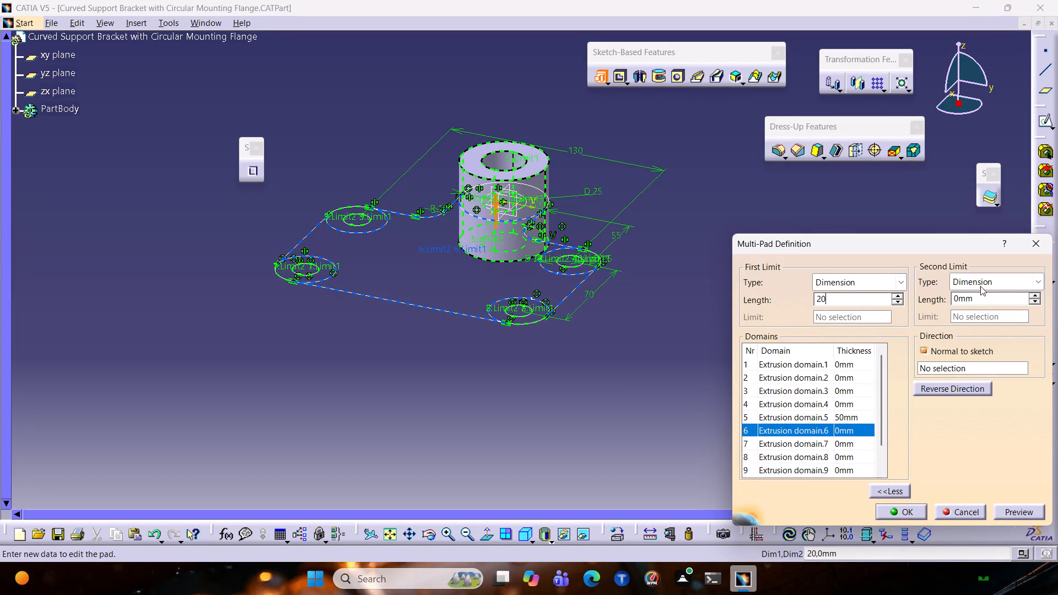
left_click_drag(981, 293, 974, 299)
left_click_drag(976, 301, 917, 300)
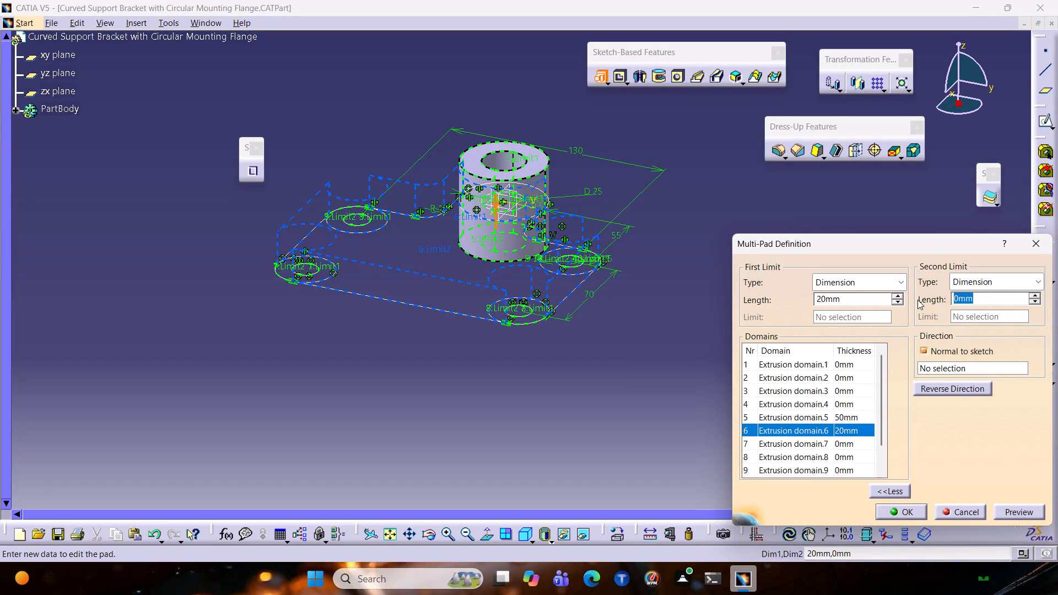
type("20")
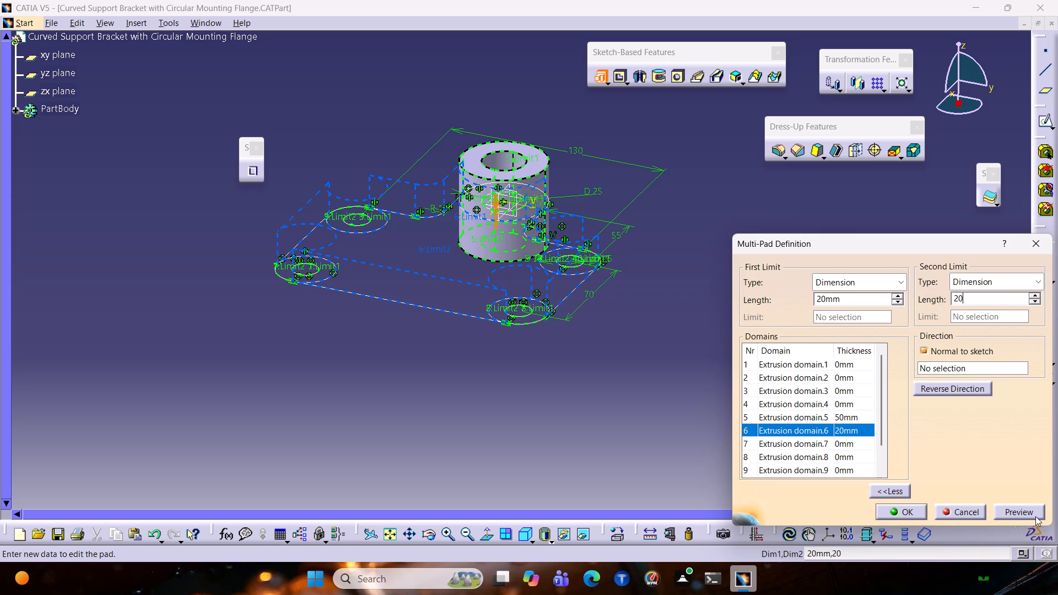
left_click(1032, 514)
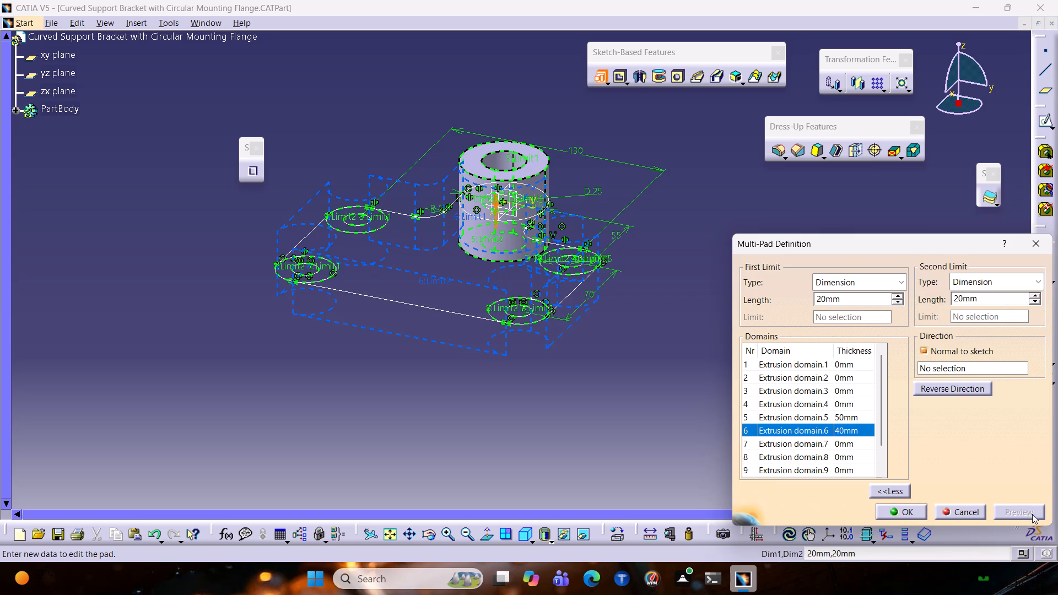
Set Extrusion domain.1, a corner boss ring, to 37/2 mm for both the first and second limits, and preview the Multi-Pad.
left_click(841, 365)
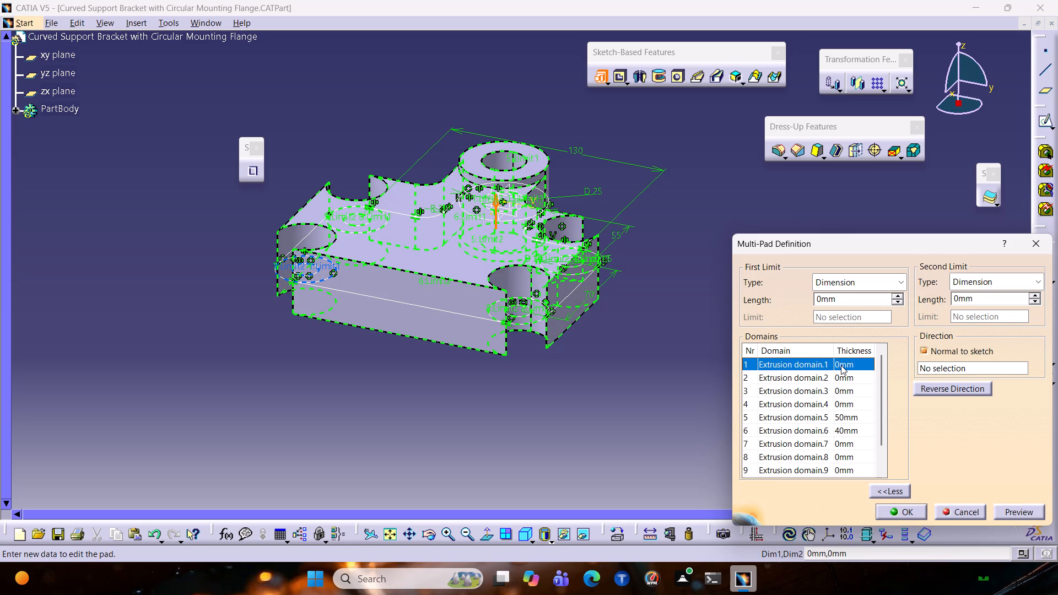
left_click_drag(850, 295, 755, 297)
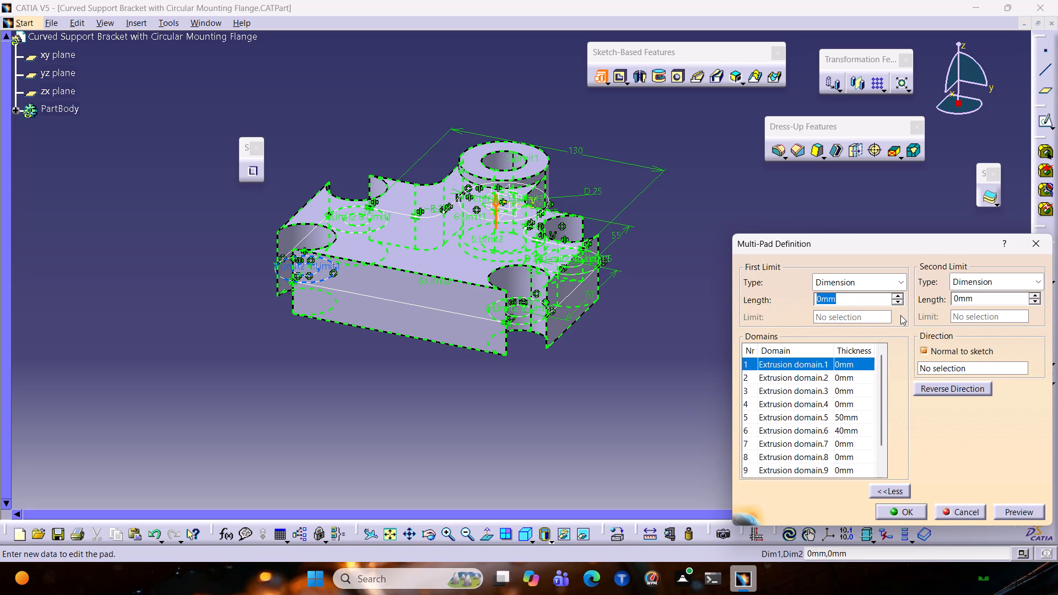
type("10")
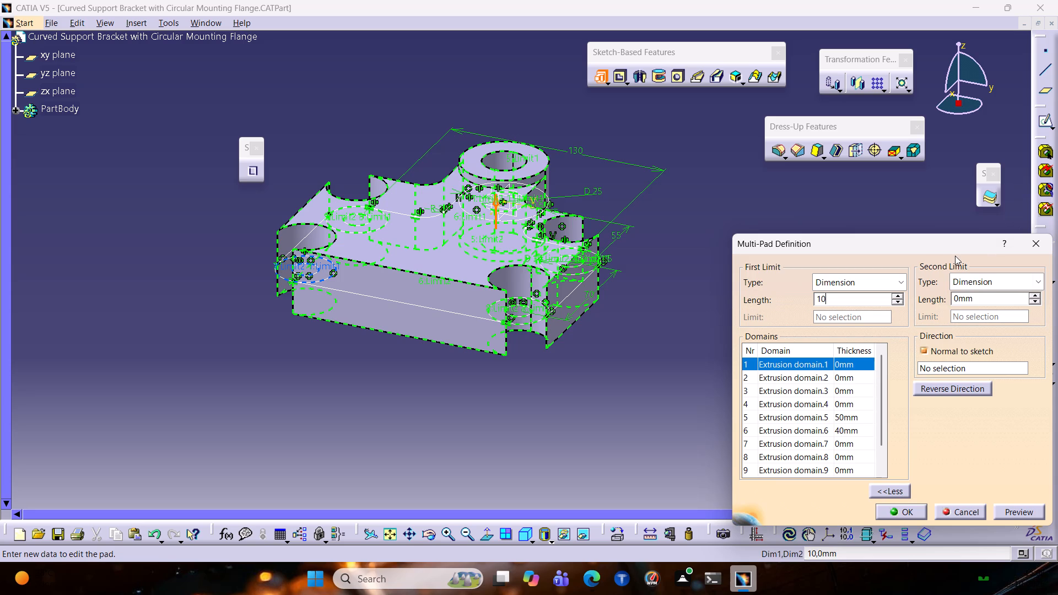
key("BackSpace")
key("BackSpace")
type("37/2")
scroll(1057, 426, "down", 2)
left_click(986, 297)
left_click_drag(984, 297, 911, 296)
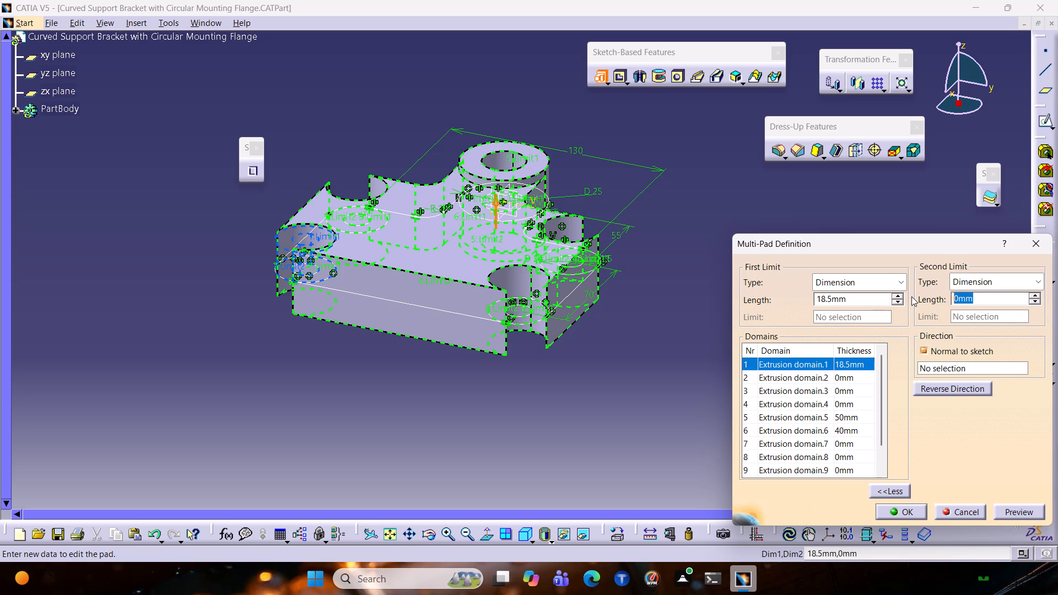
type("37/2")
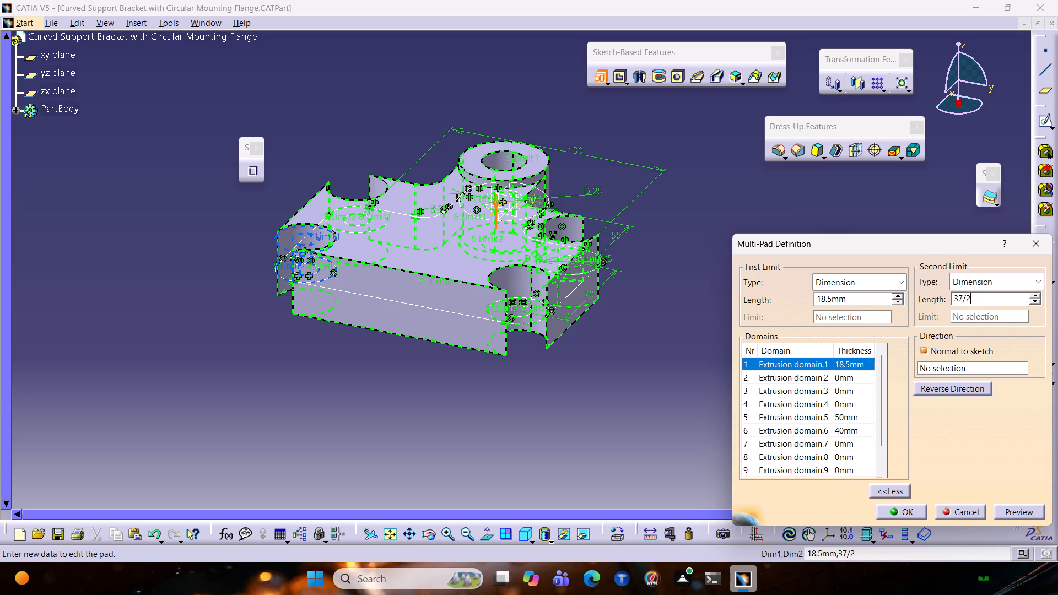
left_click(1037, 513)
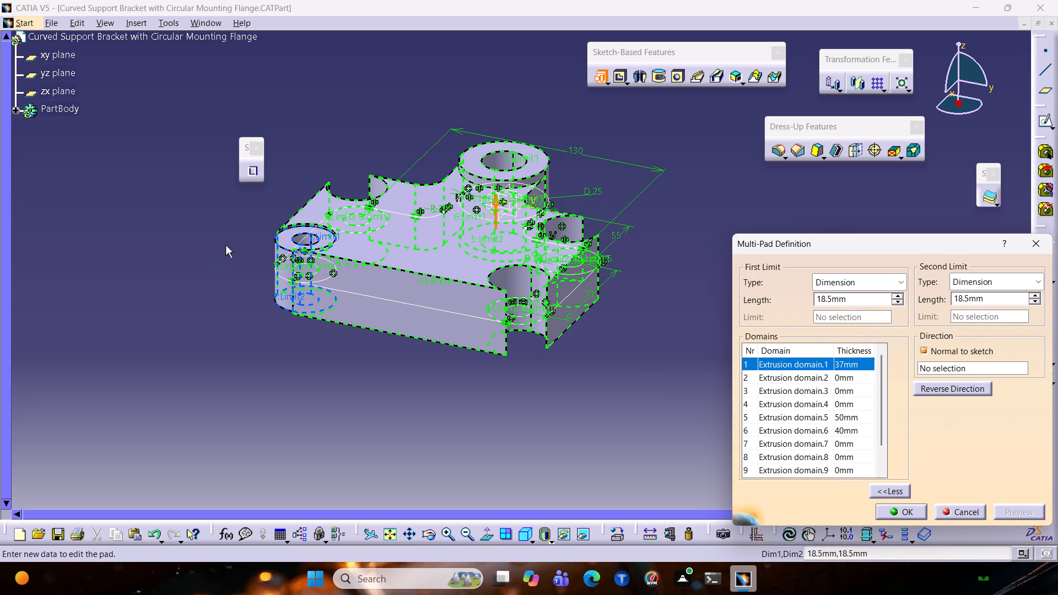
Change Extrusion domain.1 to a 45/2 mm first limit and a 22.5 mm second limit, and preview the Multi-Pad.
middle_click_drag(230, 202, 323, 217)
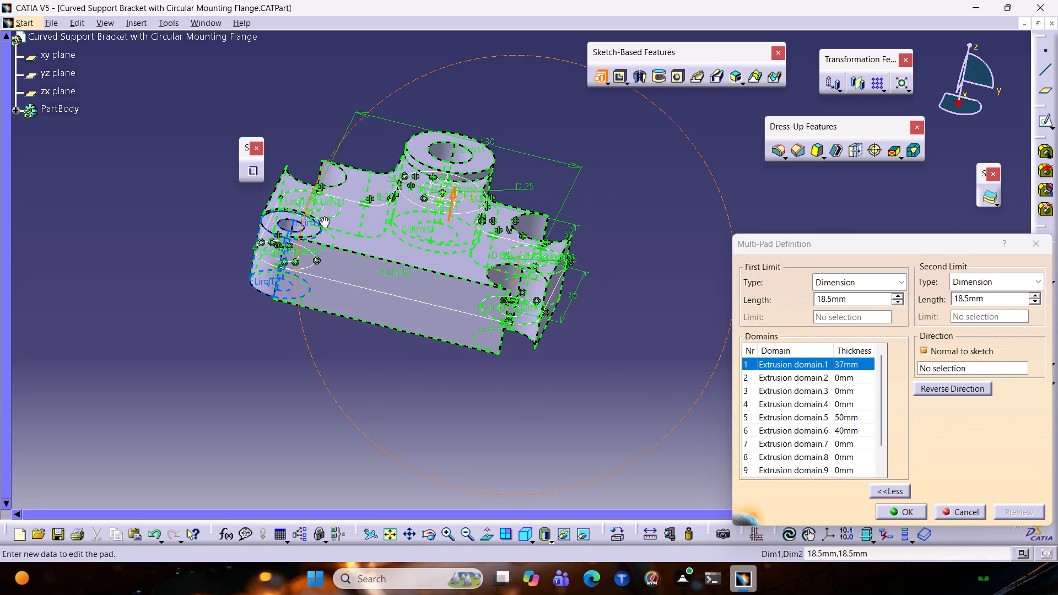
middle_click_drag(323, 217, 307, 247)
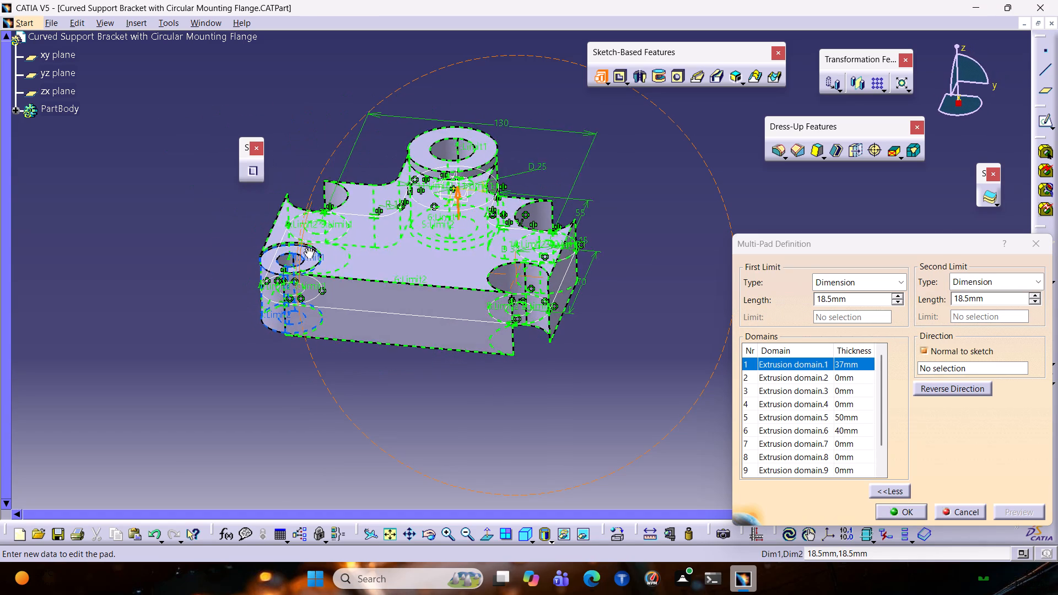
middle_click_drag(307, 247, 311, 233)
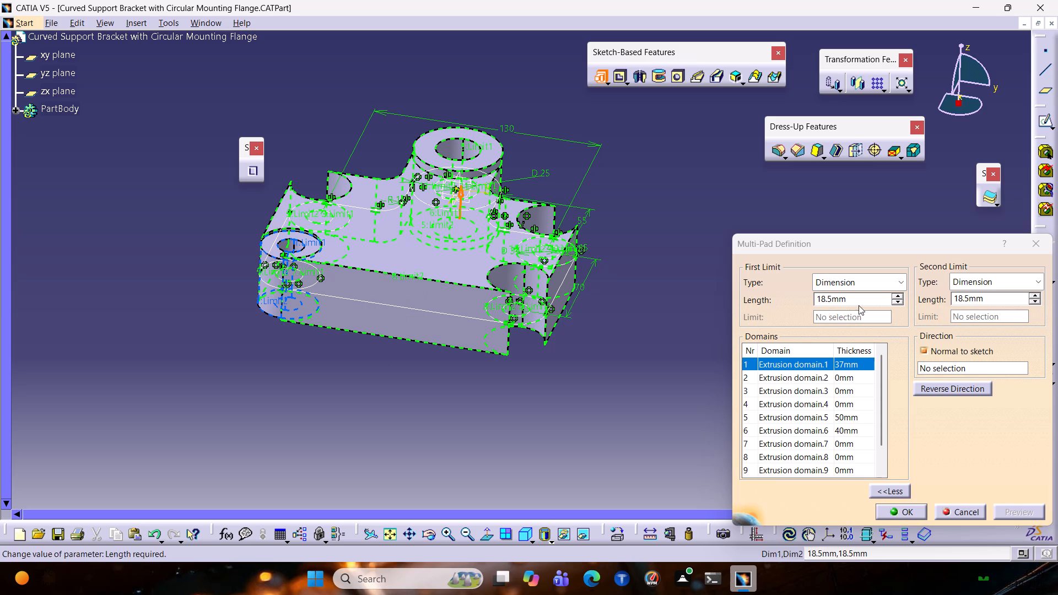
left_click_drag(859, 305, 582, 248)
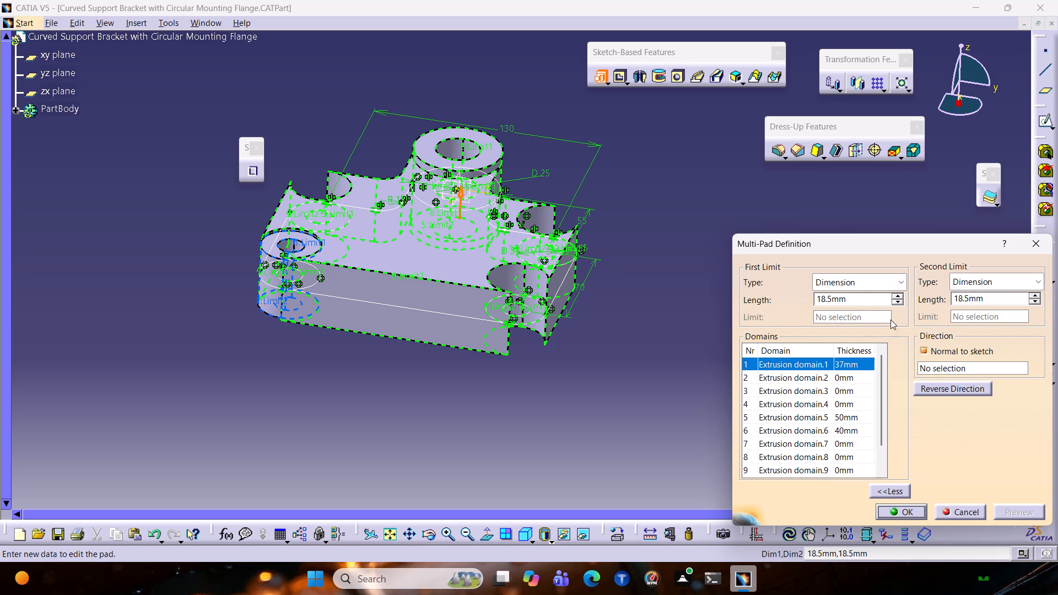
left_click_drag(861, 298, 700, 283)
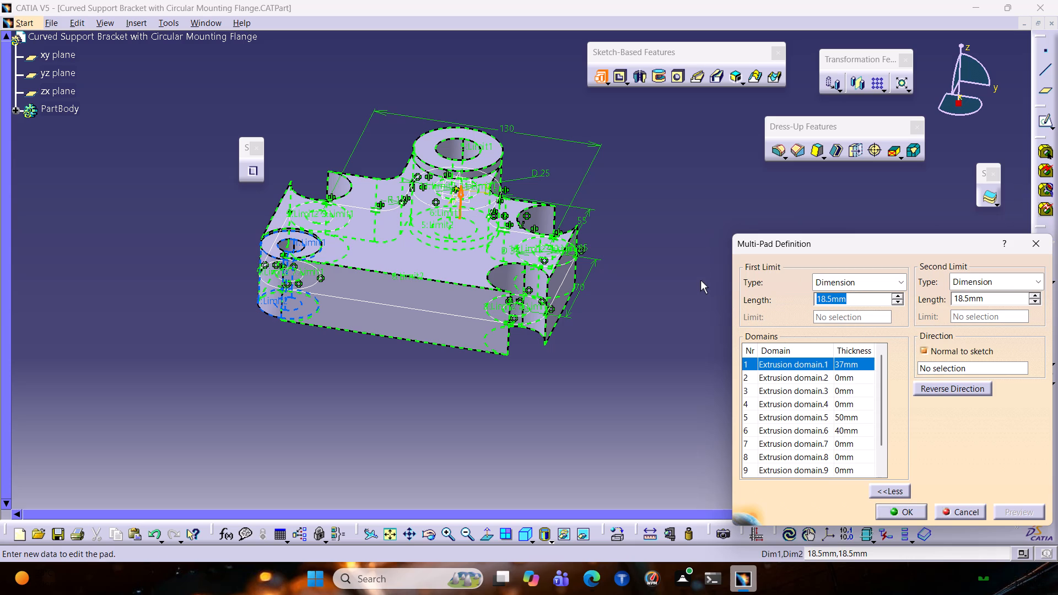
key("BackSpace")
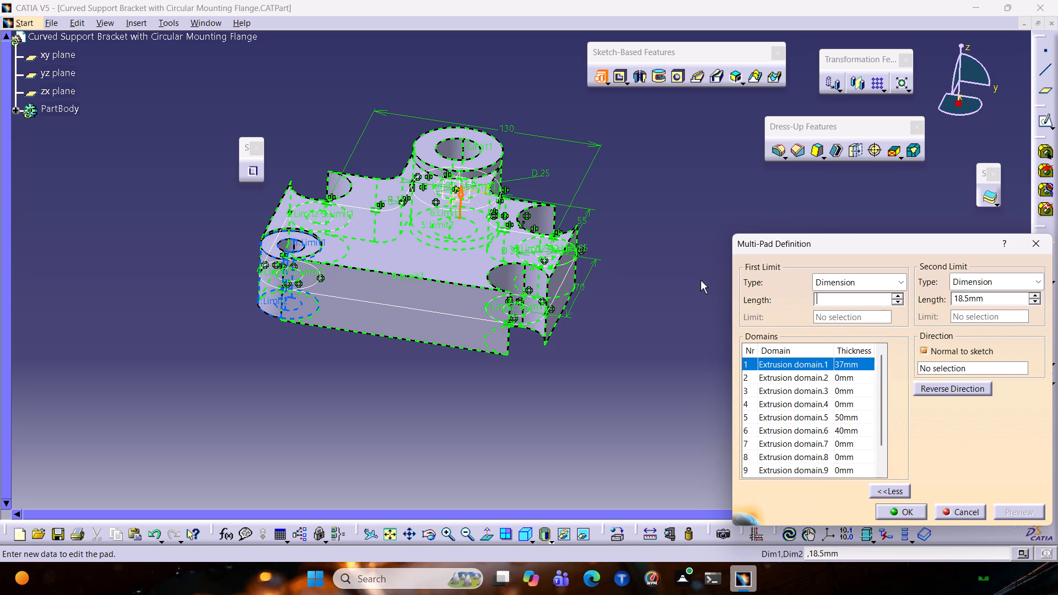
type("45")
type("/2")
left_click_drag(1005, 296, 956, 306)
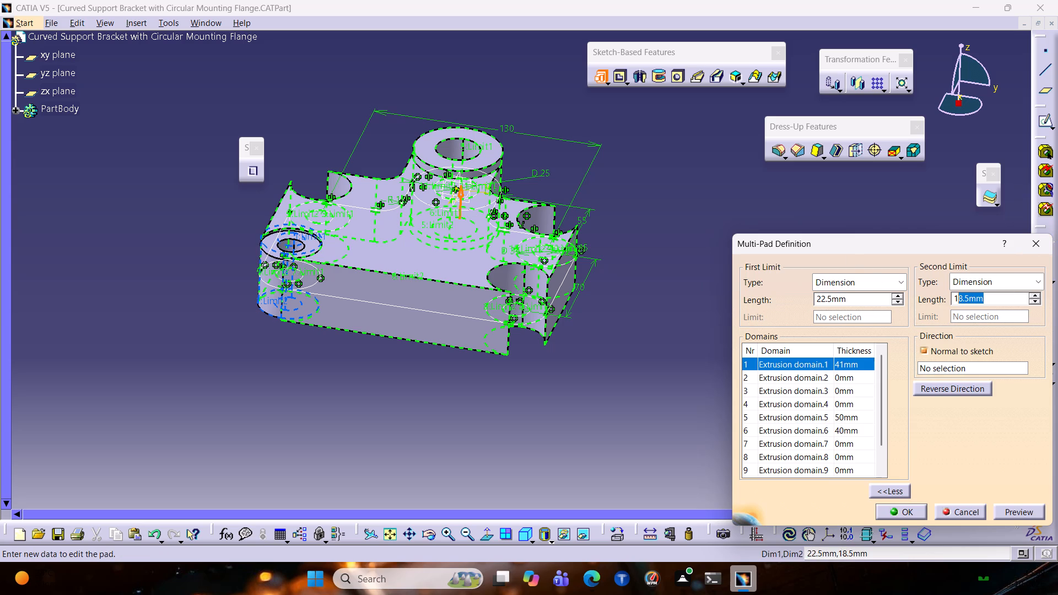
left_click_drag(956, 306, 948, 308)
key("2")
type("2.")
key("5")
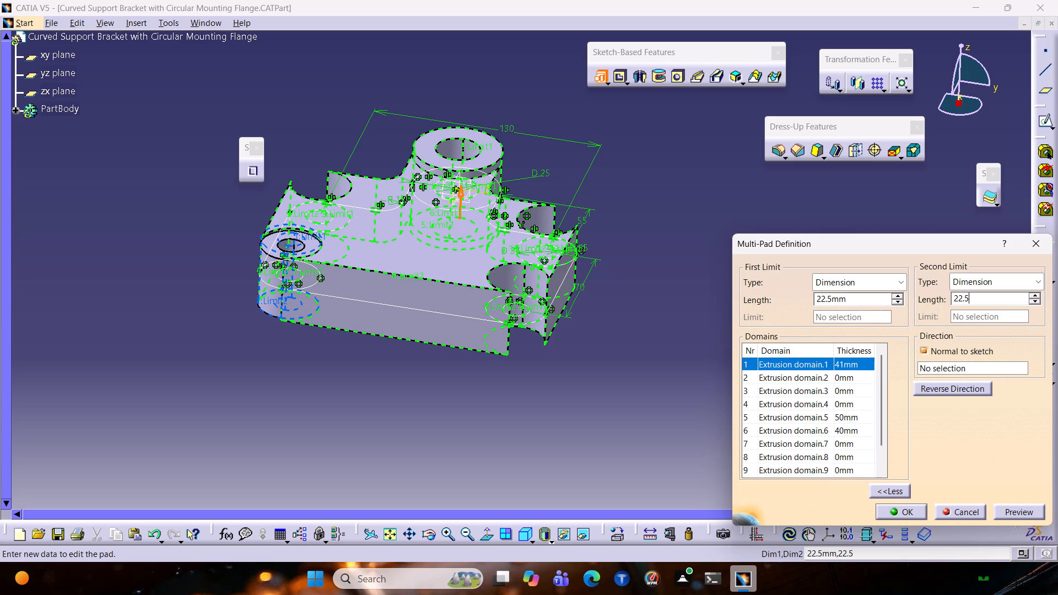
left_click(1013, 506)
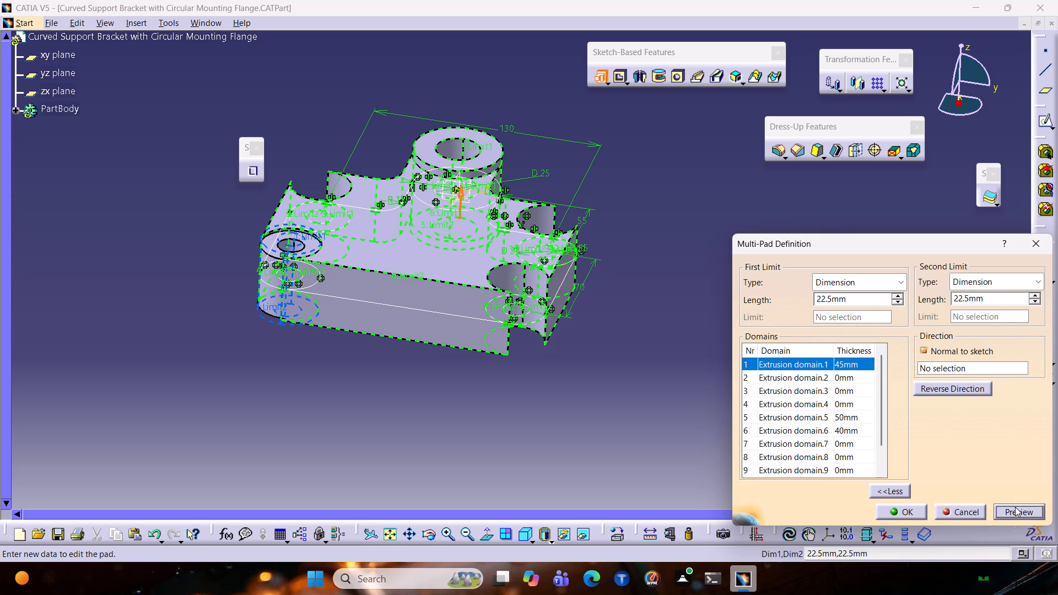
left_click(1017, 510)
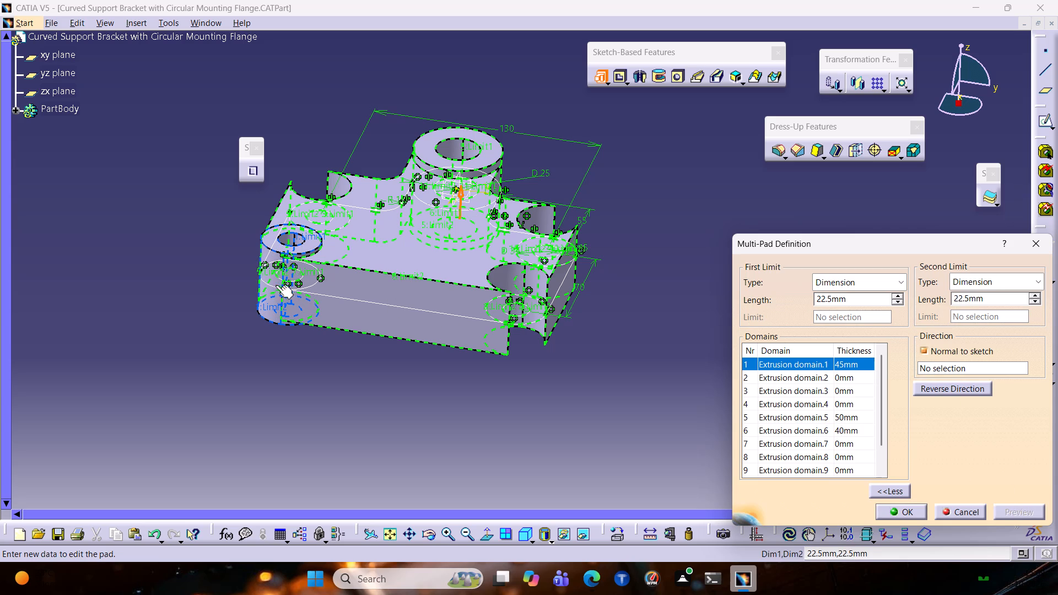
Examine the previewed corner boss from above, the side and below, comparing its height with the main plate on both faces.
middle_click_drag(254, 285, 277, 303)
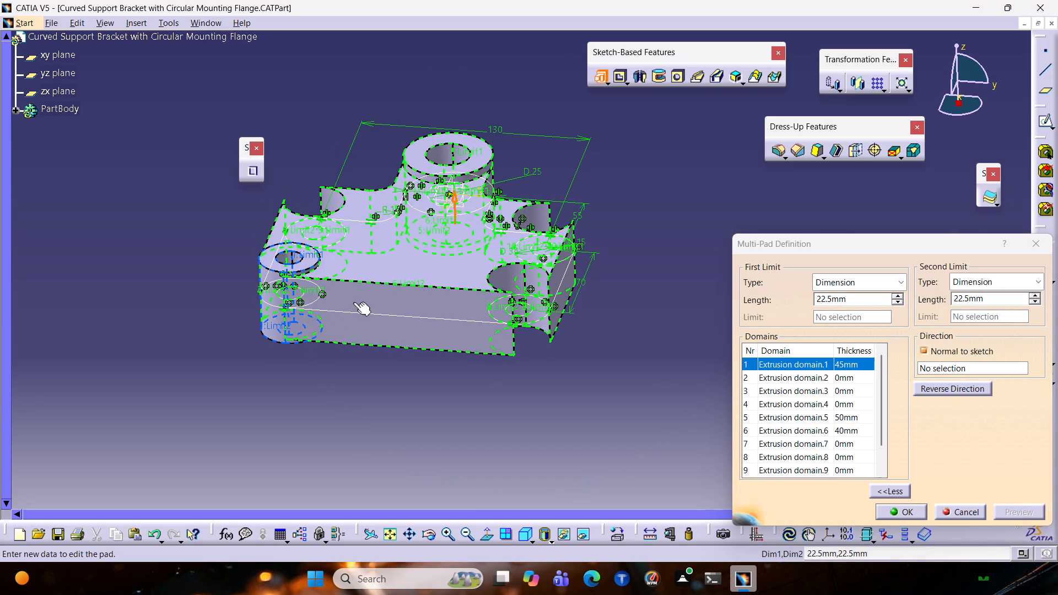
middle_click_drag(348, 286, 397, 220, "ctrl")
middle_click_drag(121, 239, 415, 265)
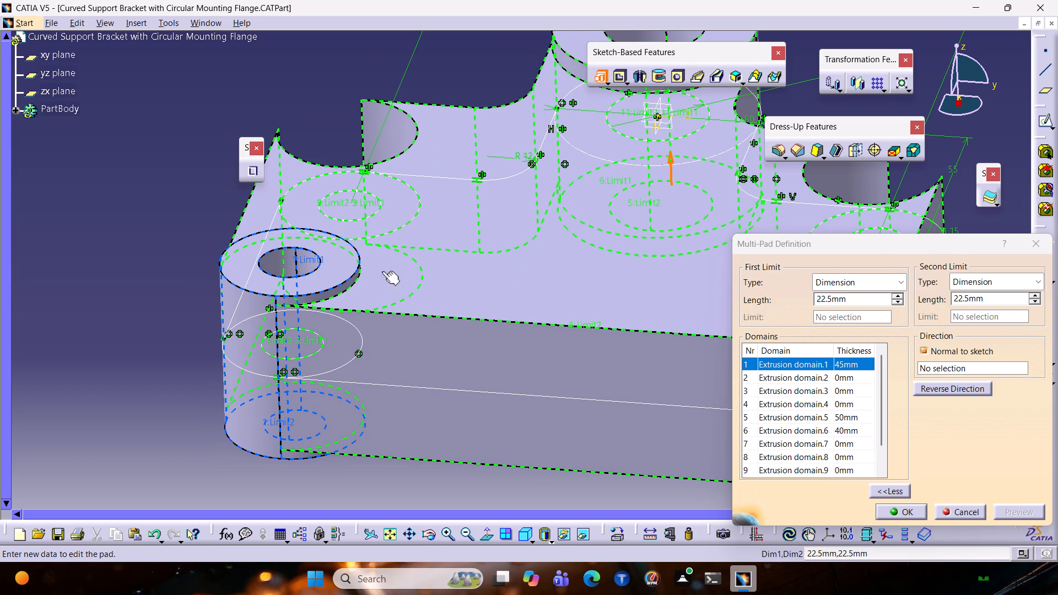
middle_click_drag(170, 392, 191, 306)
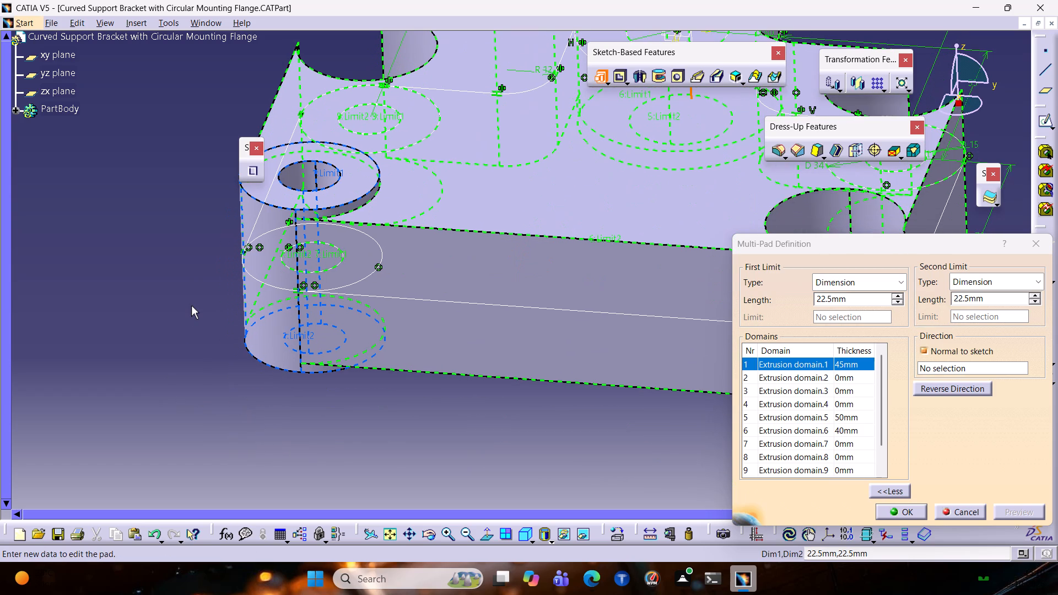
middle_click_drag(364, 416, 228, 393)
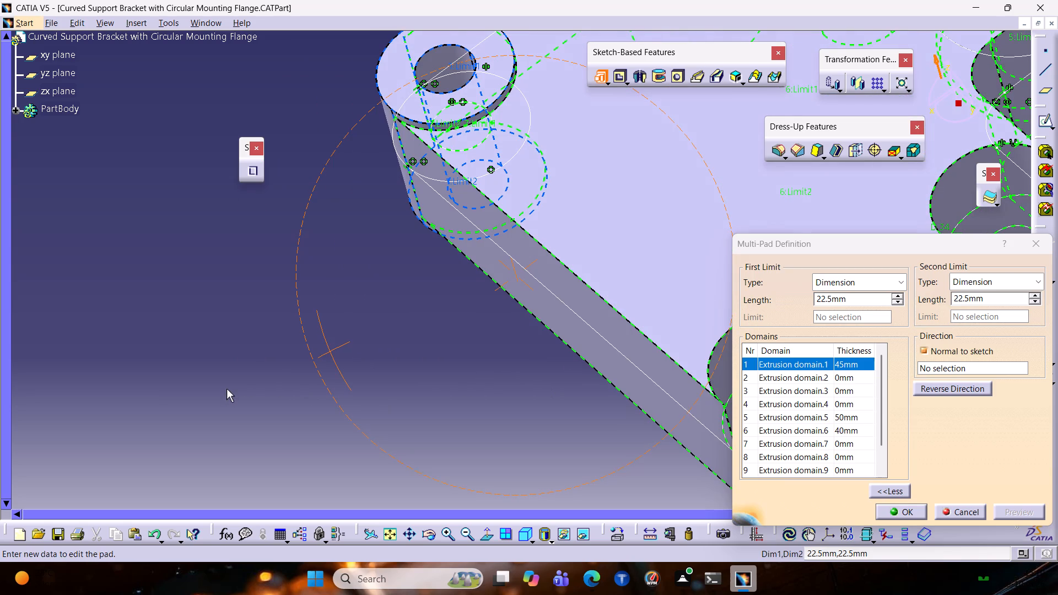
middle_click_drag(454, 365, 597, 301)
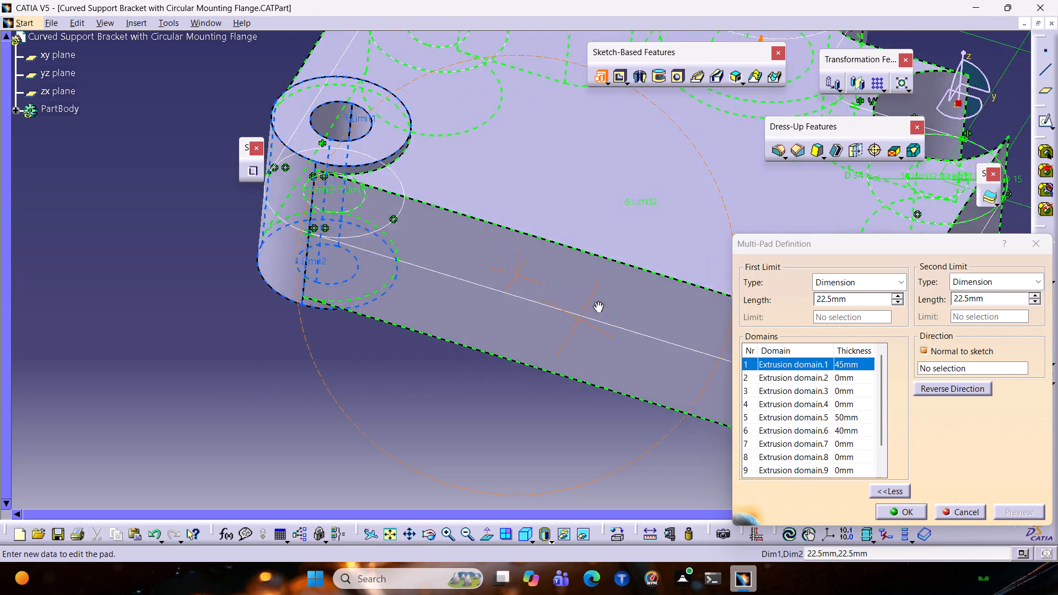
middle_click_drag(597, 301, 633, 192)
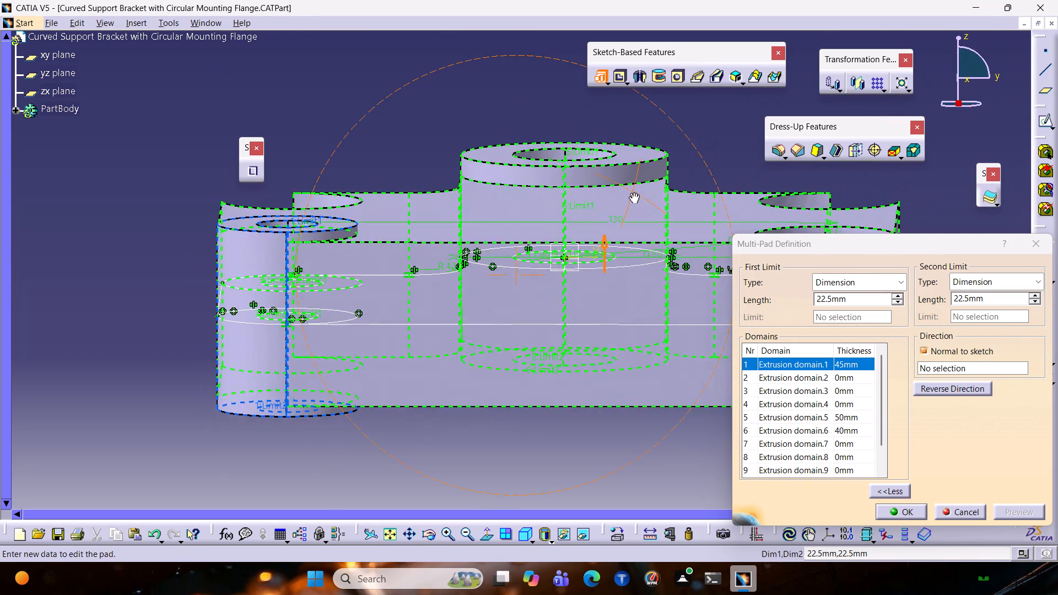
middle_click_drag(633, 192, 664, 160)
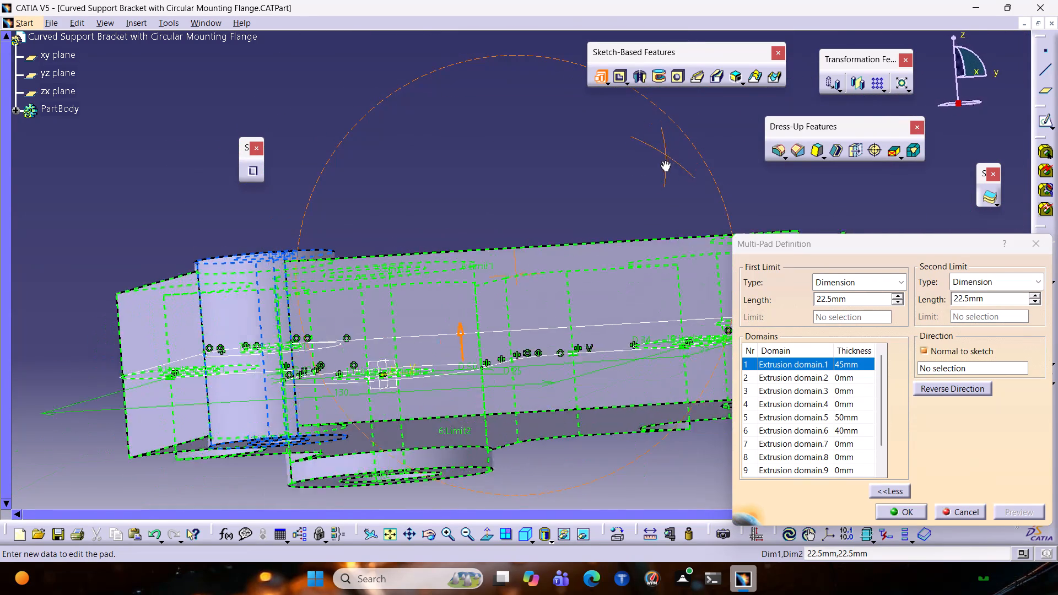
middle_click_drag(664, 160, 658, 139)
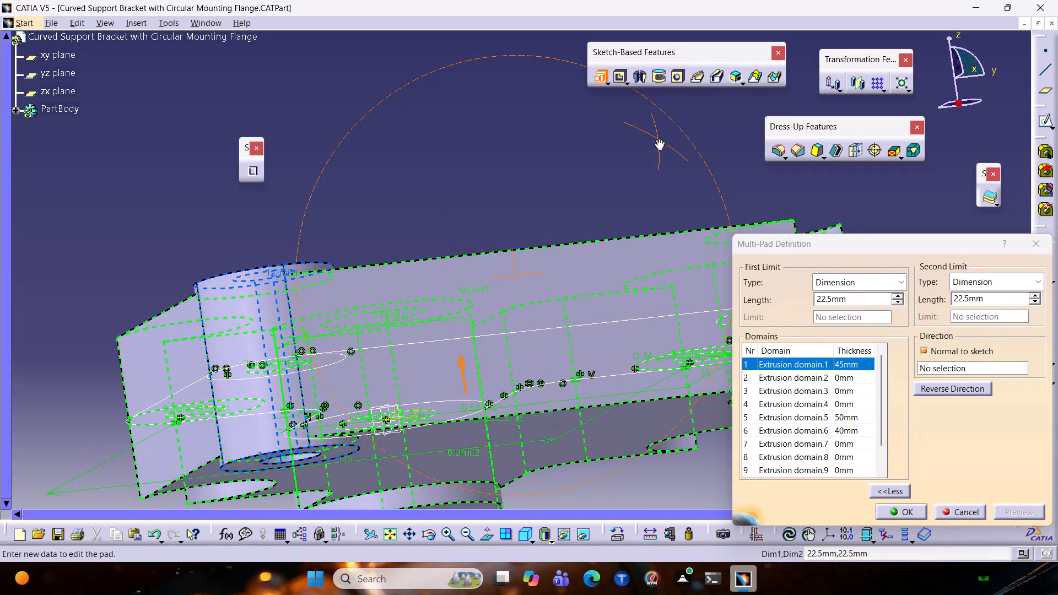
middle_click_drag(658, 139, 656, 153)
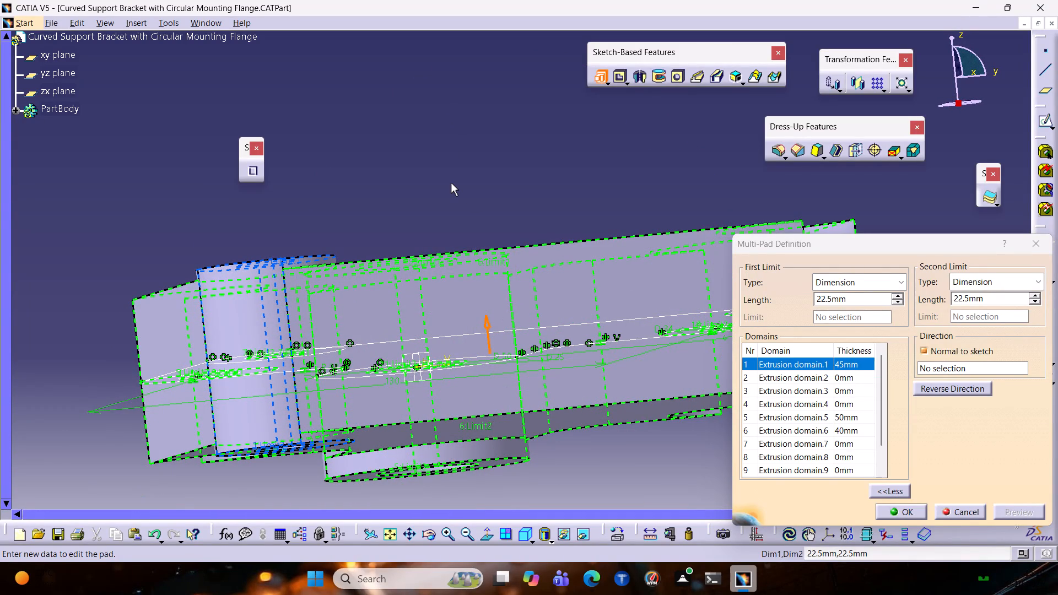
middle_click_drag(451, 183, 452, 221, "ctrl")
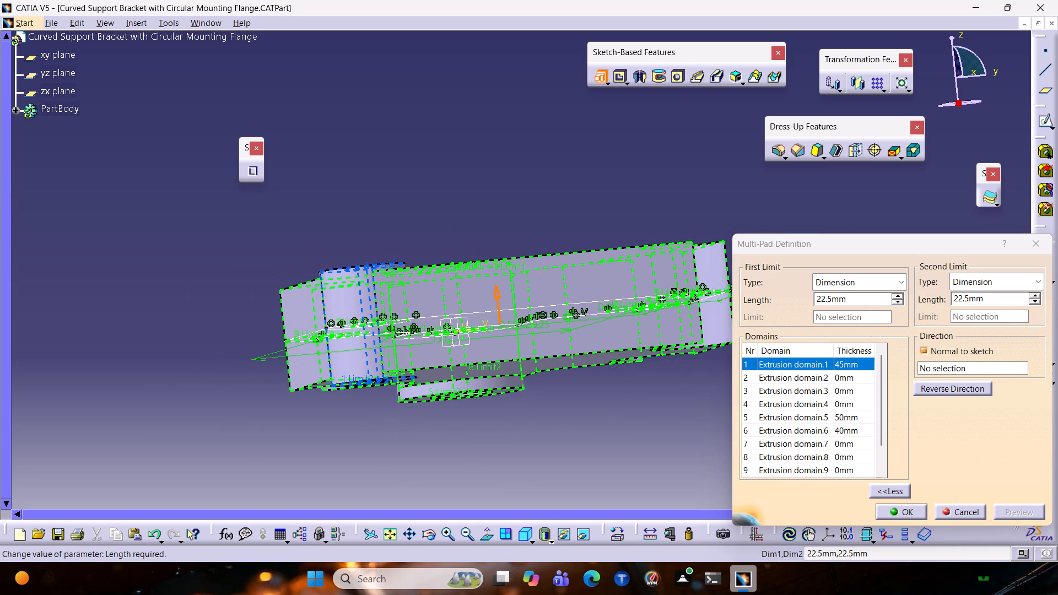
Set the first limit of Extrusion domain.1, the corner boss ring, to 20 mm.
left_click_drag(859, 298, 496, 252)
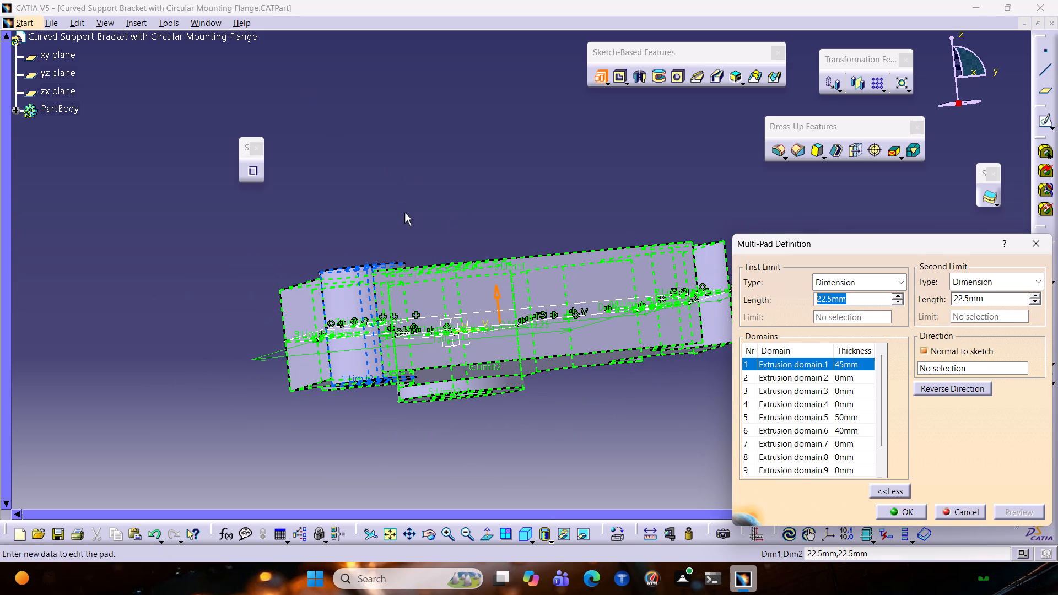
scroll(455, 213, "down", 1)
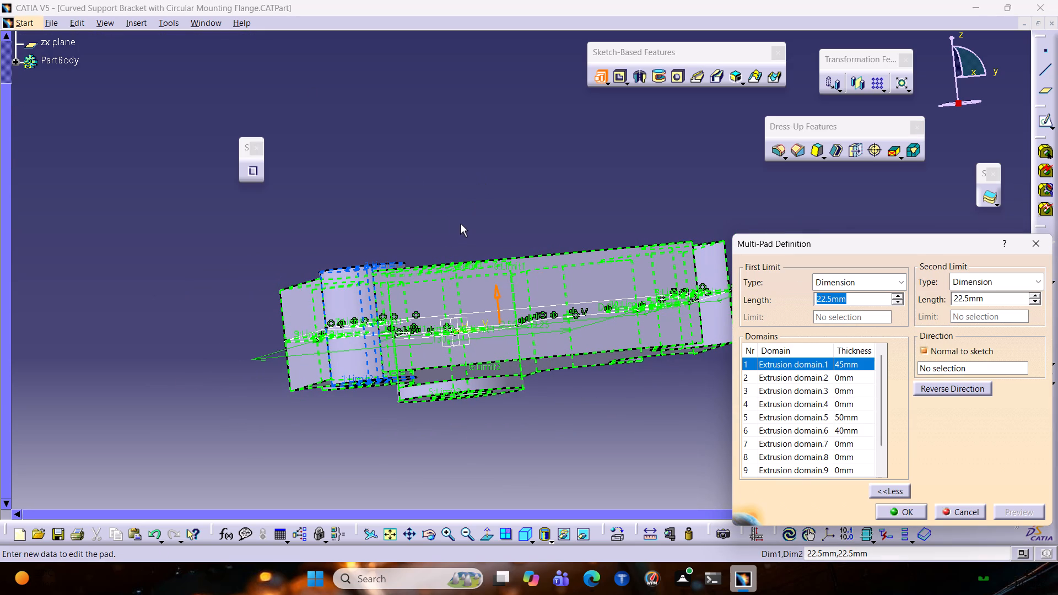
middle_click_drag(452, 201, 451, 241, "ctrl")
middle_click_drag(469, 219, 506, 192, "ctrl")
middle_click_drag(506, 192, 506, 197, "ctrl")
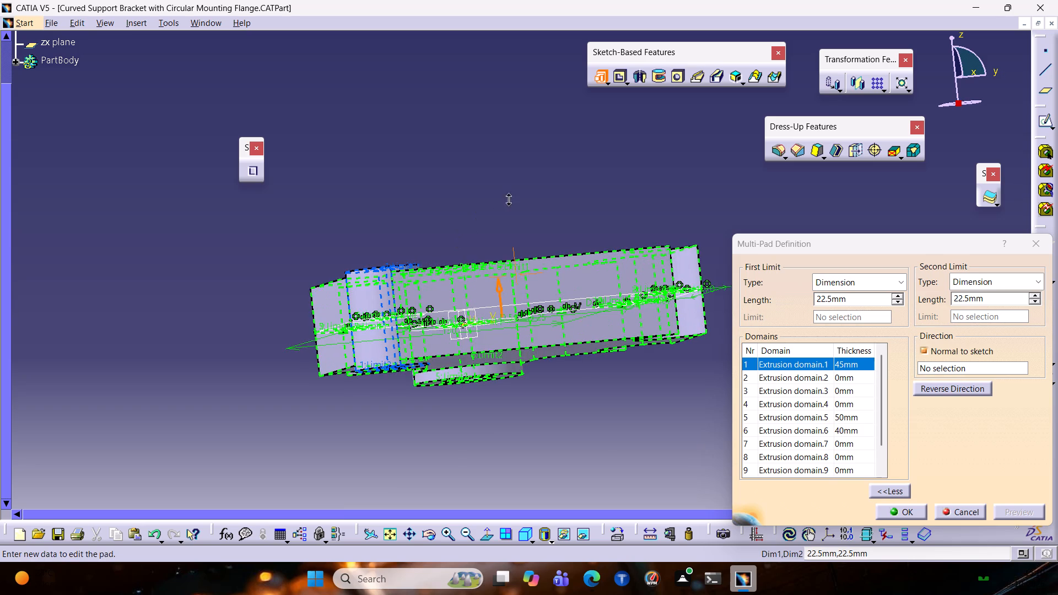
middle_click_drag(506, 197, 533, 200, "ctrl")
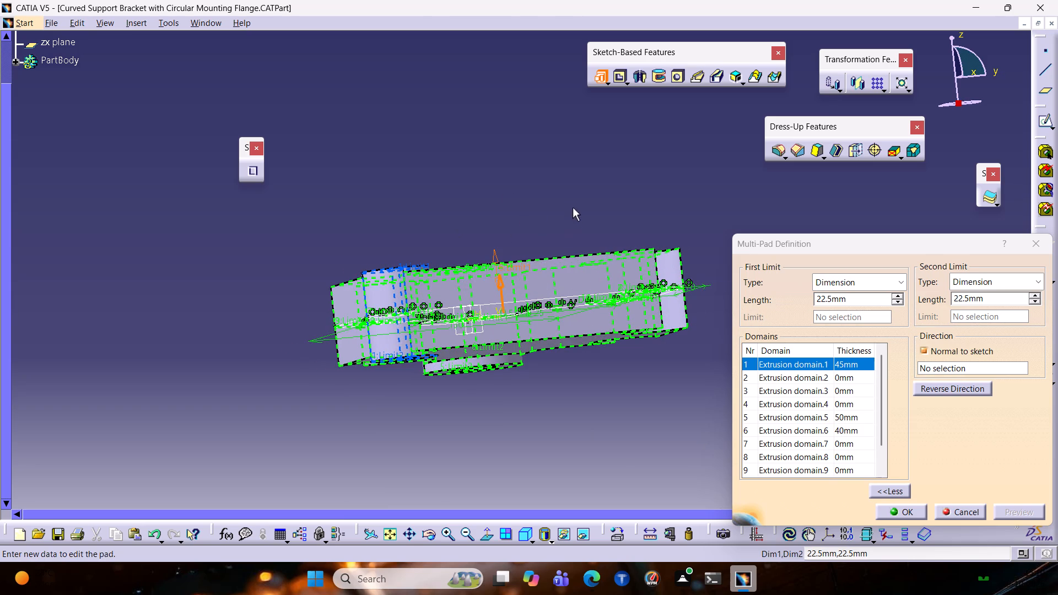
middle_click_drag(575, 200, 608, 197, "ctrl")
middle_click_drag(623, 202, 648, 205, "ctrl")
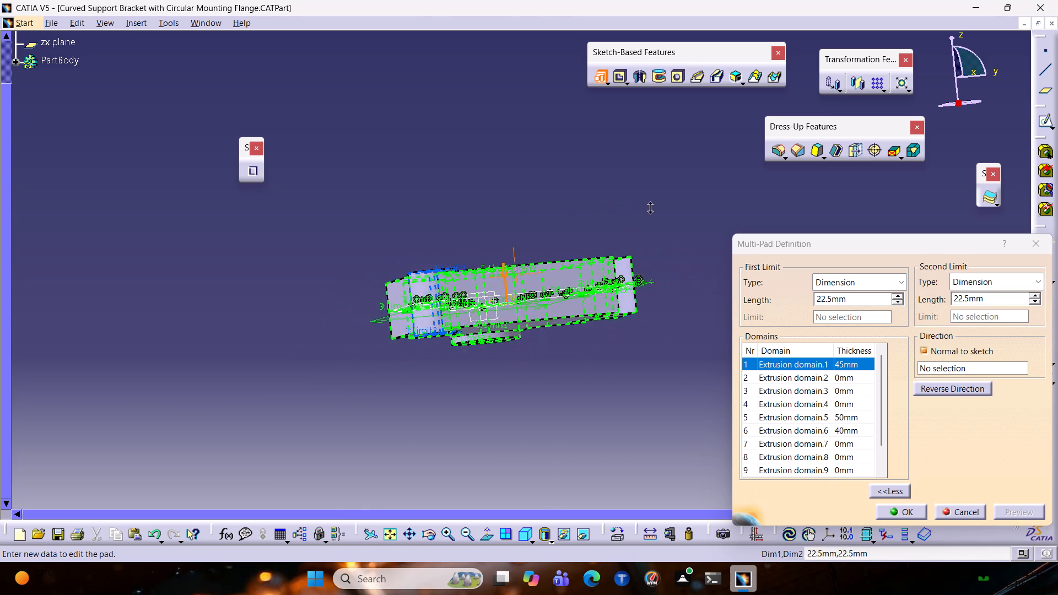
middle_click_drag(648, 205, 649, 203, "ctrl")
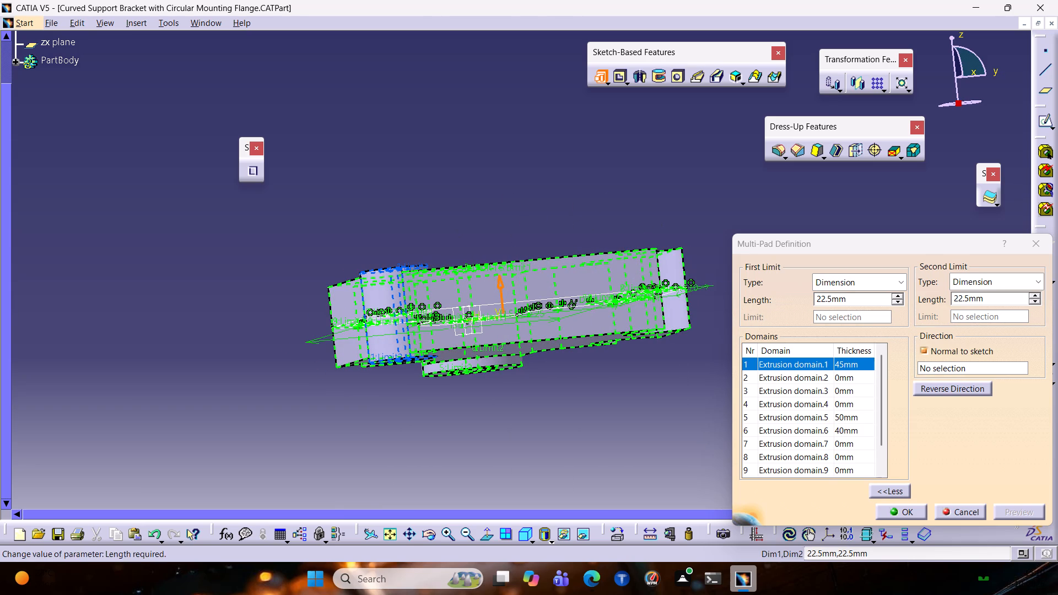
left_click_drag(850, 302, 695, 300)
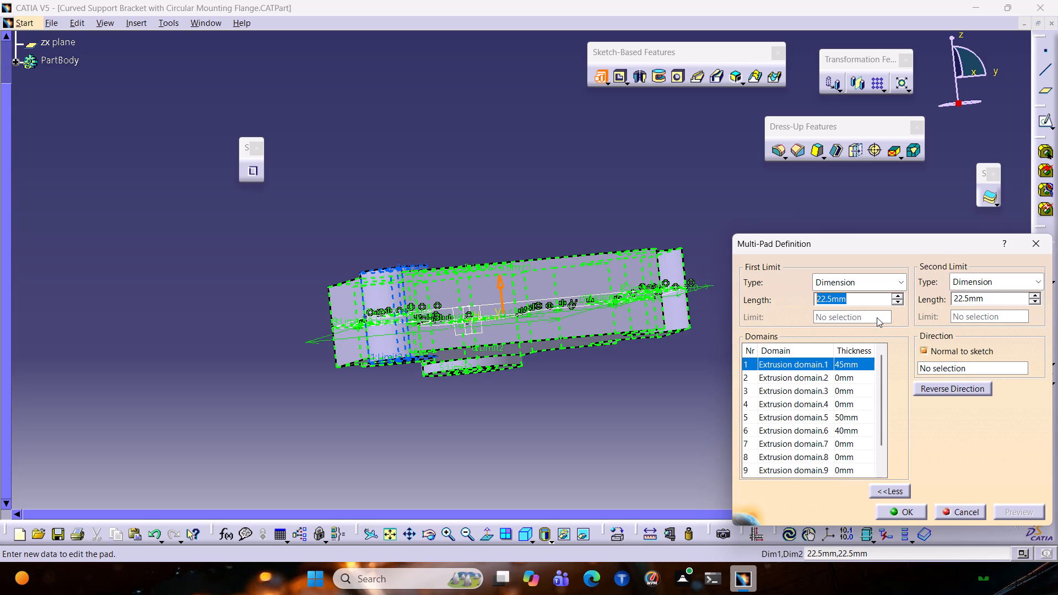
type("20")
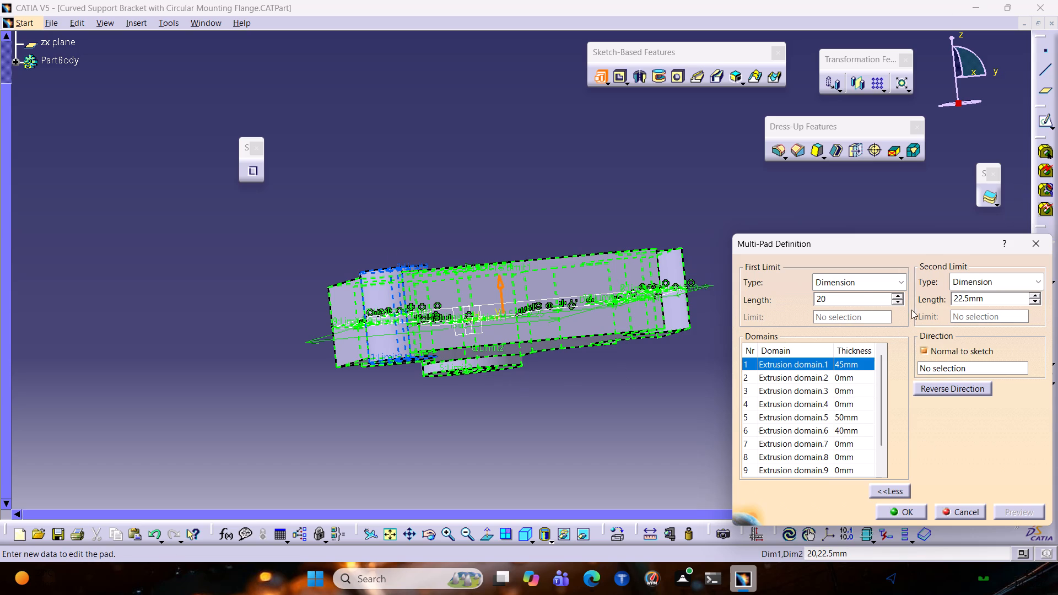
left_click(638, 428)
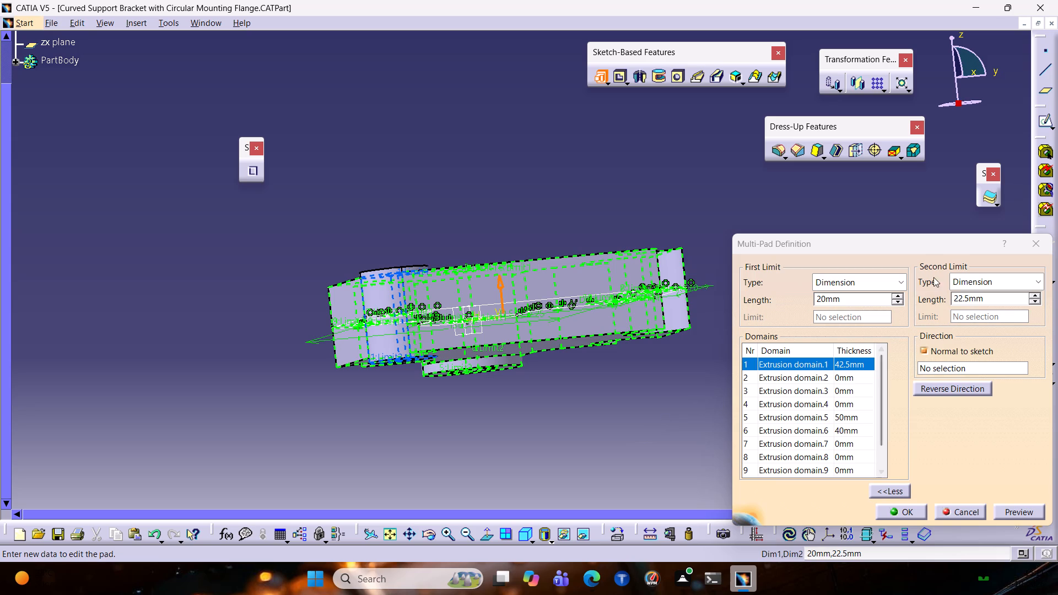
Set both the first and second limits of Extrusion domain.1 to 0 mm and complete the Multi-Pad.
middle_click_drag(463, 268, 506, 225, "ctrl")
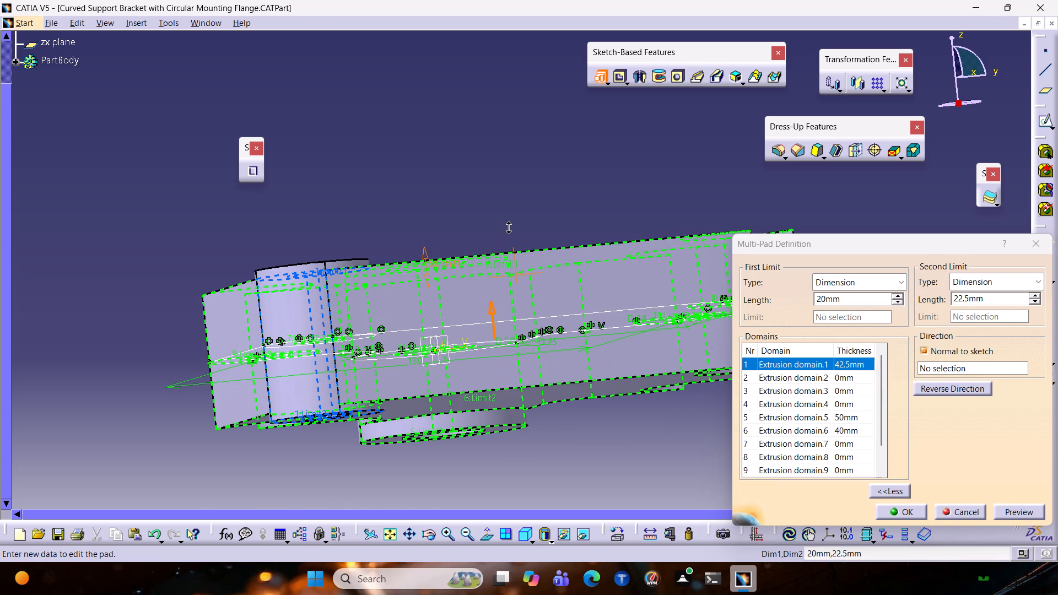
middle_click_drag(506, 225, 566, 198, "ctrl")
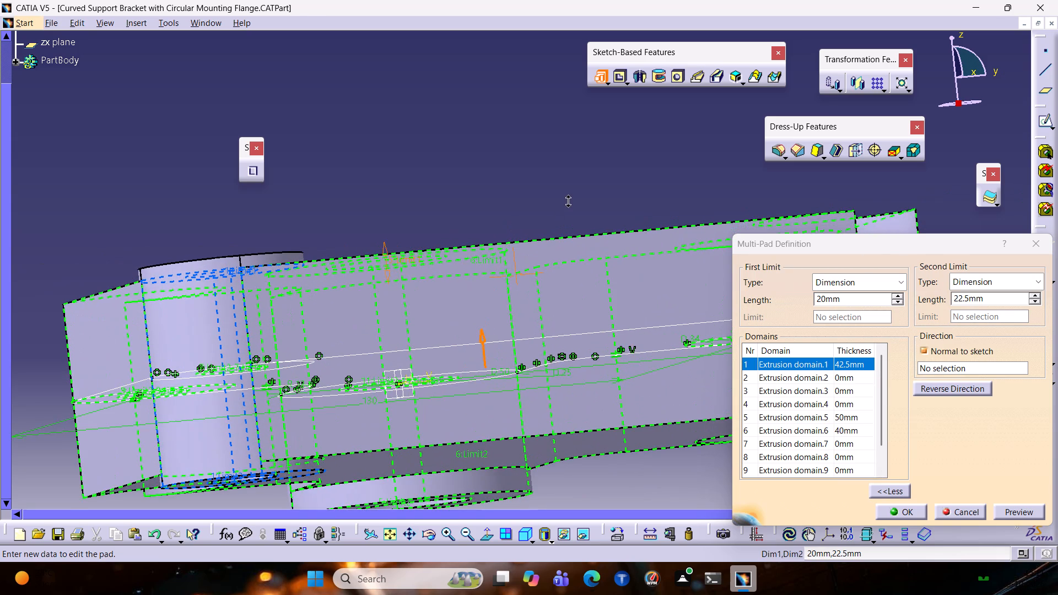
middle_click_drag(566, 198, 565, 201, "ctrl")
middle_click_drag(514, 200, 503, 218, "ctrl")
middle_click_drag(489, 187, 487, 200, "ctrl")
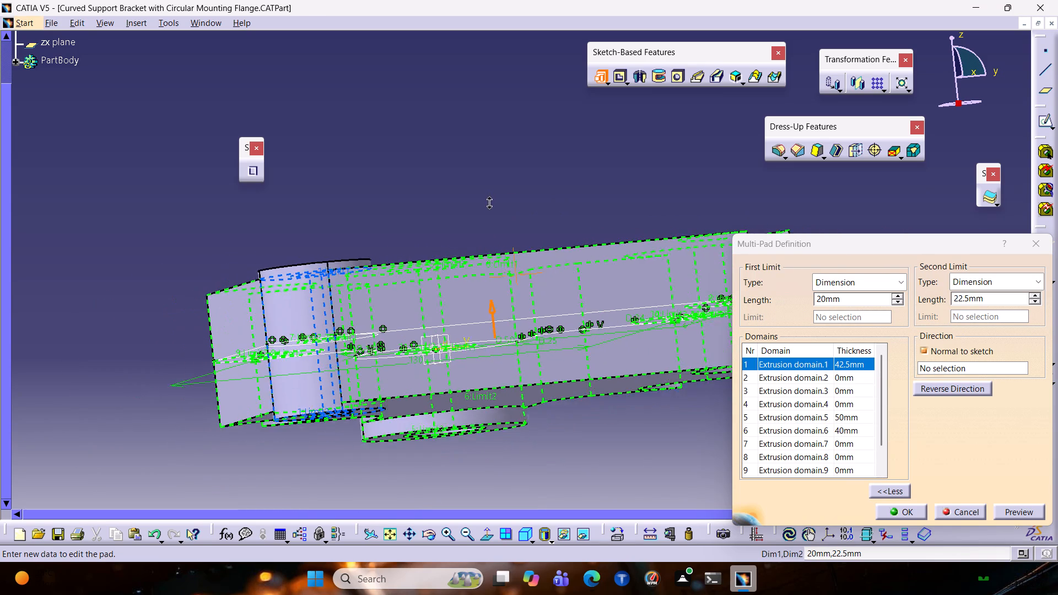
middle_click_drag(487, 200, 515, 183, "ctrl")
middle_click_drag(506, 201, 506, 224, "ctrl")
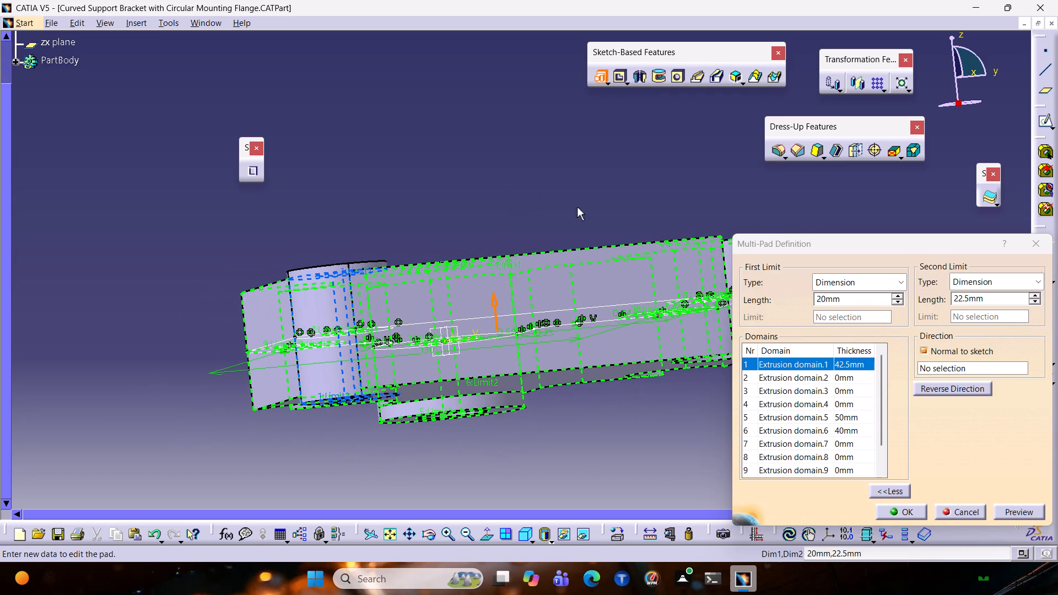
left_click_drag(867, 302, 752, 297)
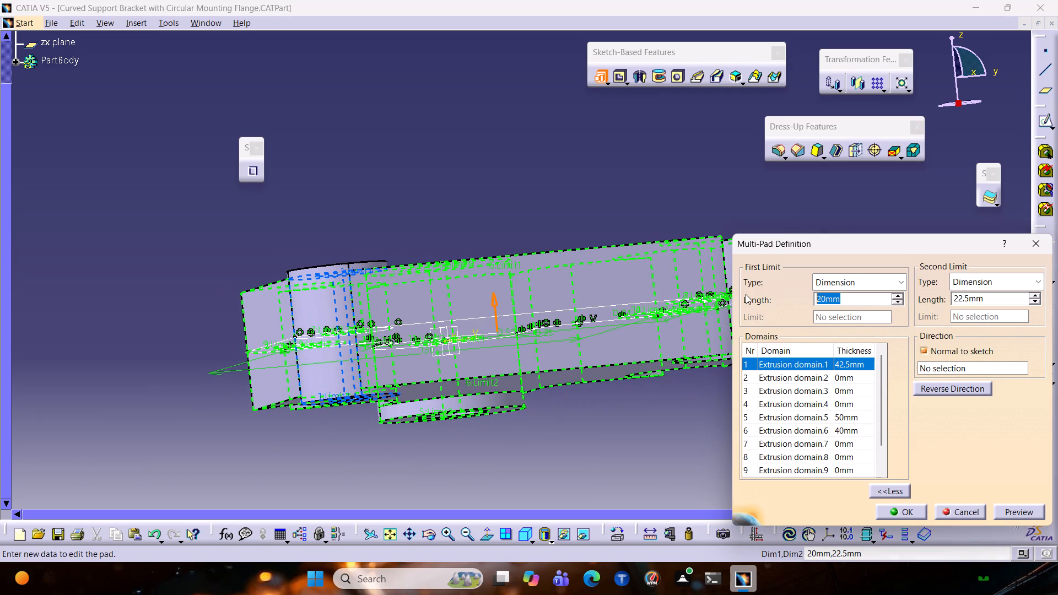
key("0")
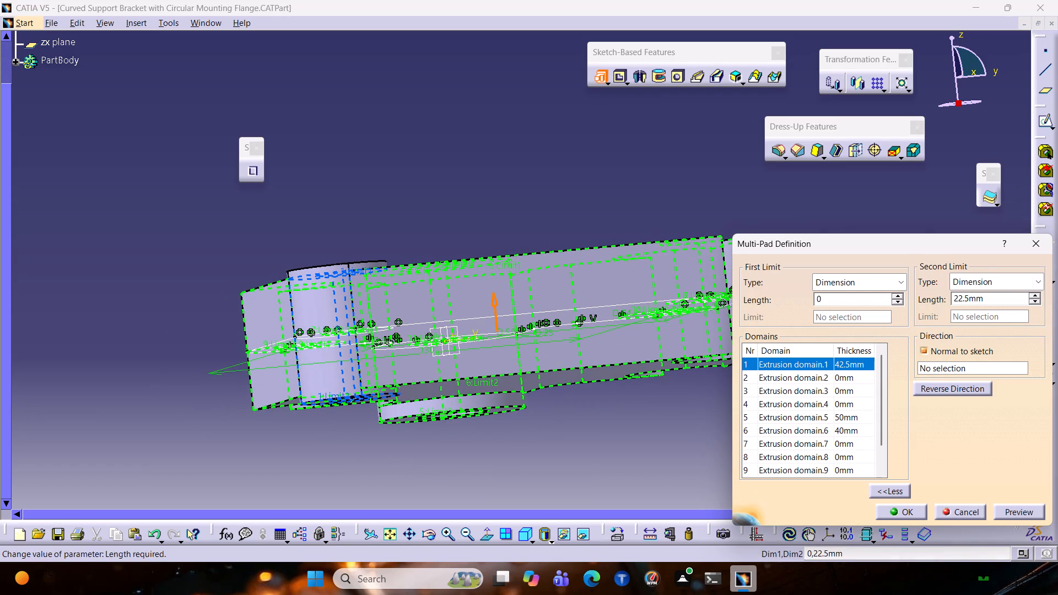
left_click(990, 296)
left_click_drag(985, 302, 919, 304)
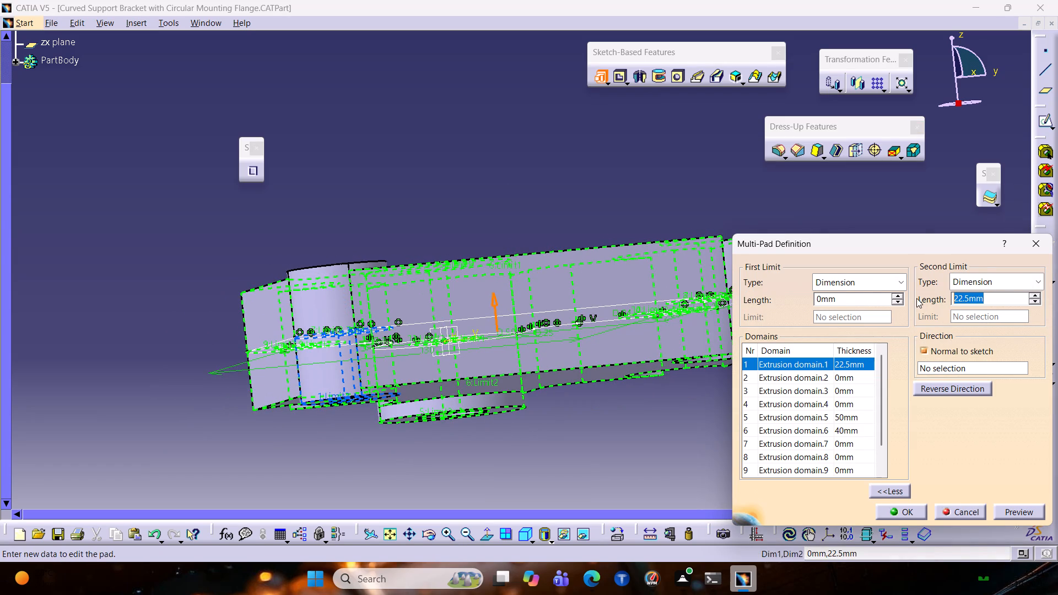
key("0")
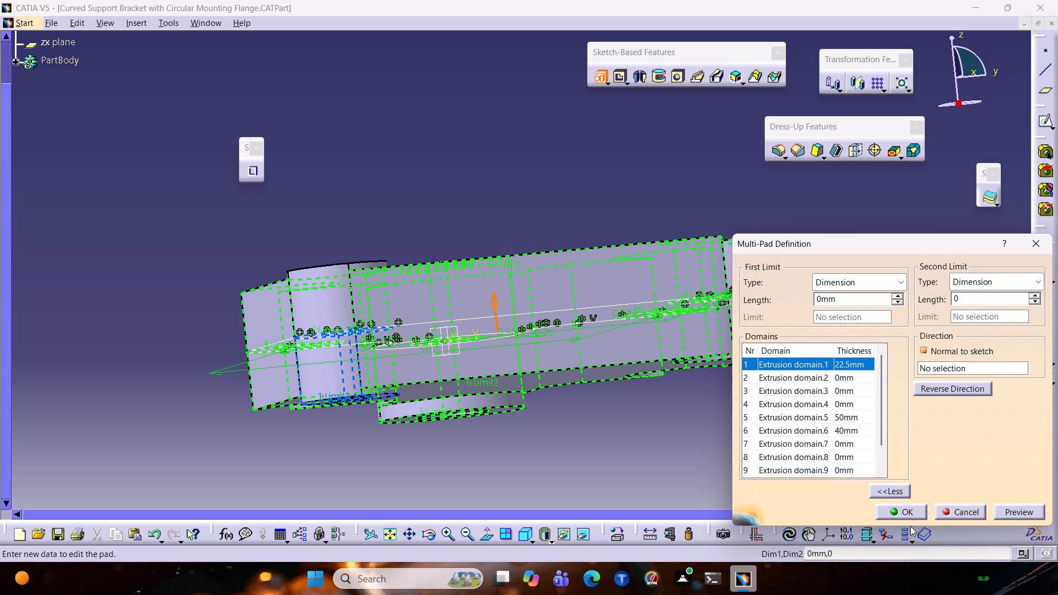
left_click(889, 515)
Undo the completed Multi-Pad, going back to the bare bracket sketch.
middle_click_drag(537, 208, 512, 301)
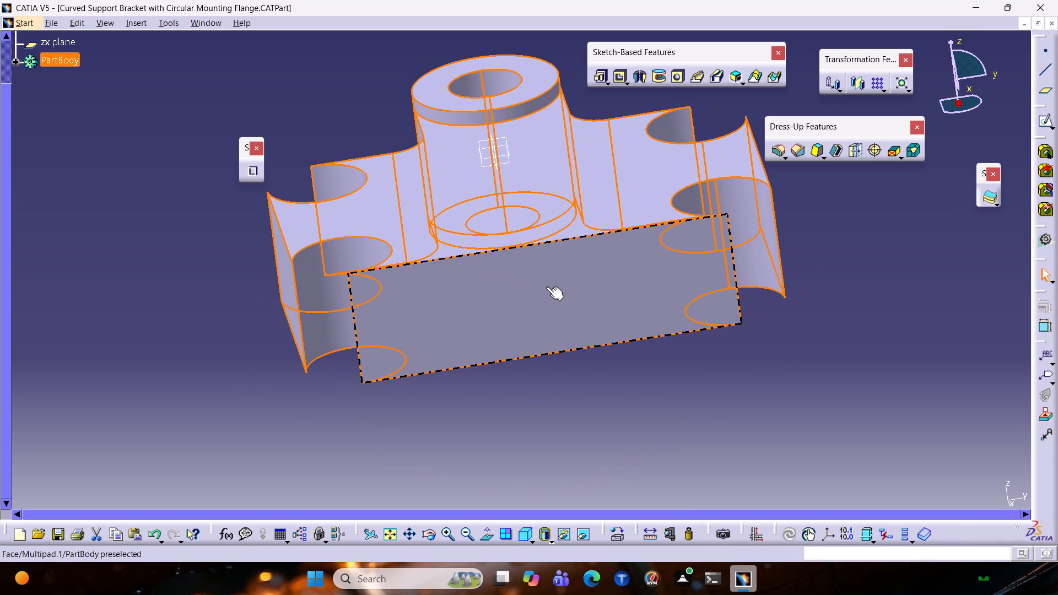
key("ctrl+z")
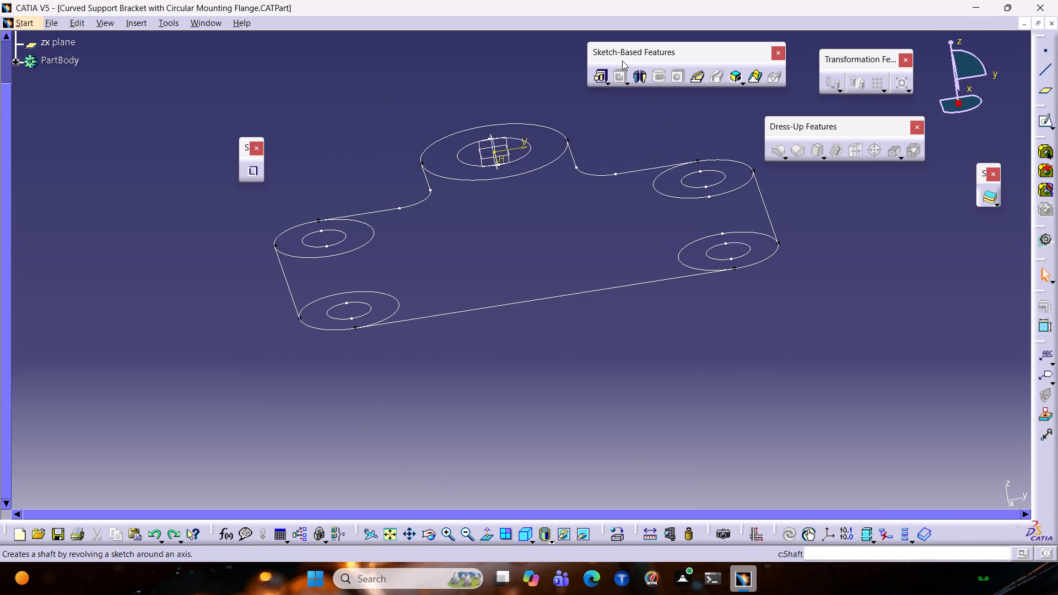
Start a new Multi-Pad on the bracket sketch and set Extrusion domain.5, the large flange ring, to 25 mm for both limits.
left_click(598, 79)
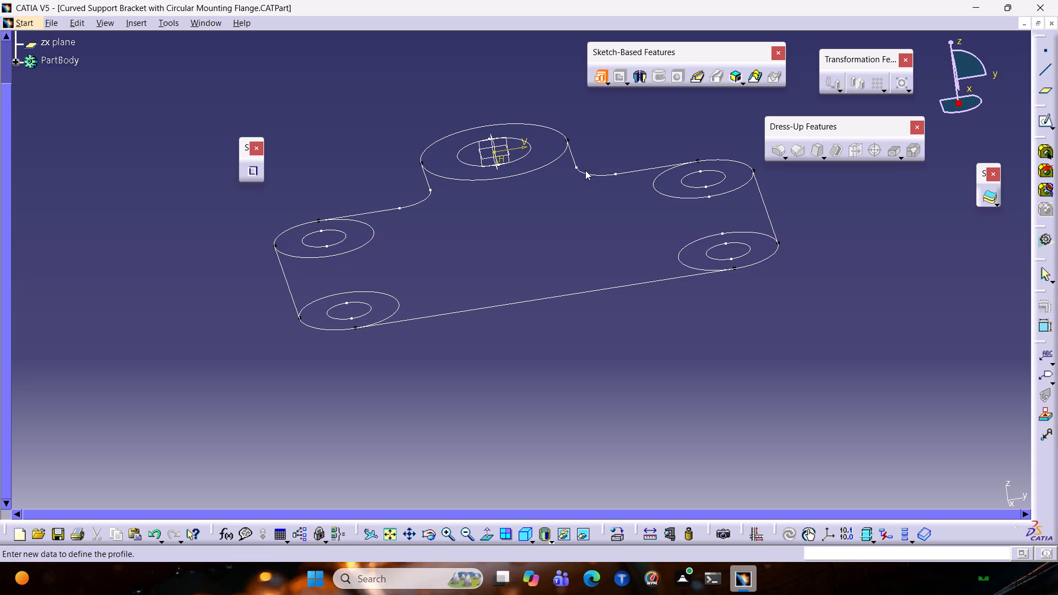
left_click(580, 171)
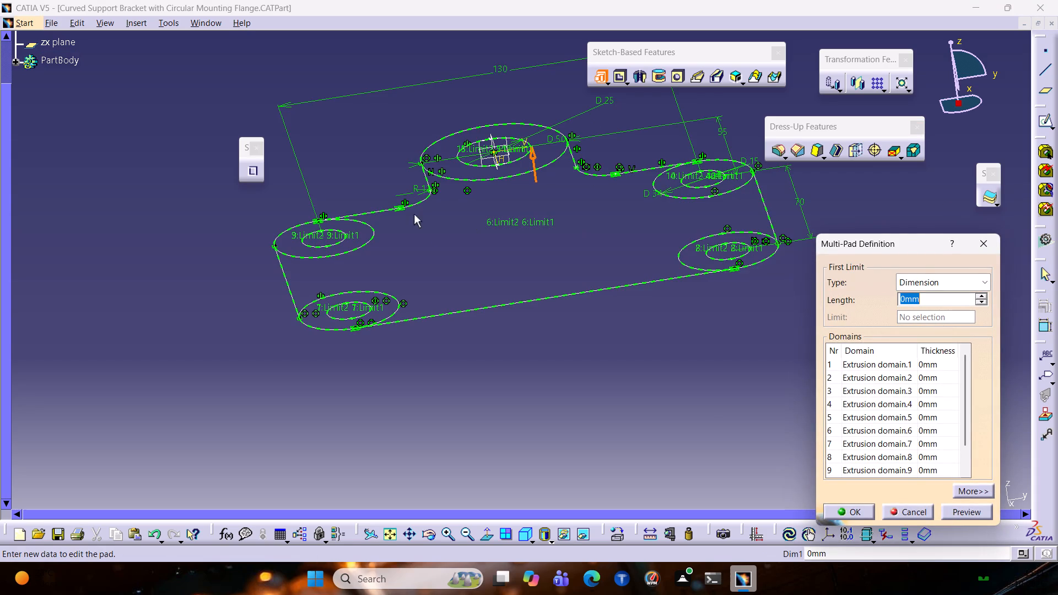
left_click(876, 367)
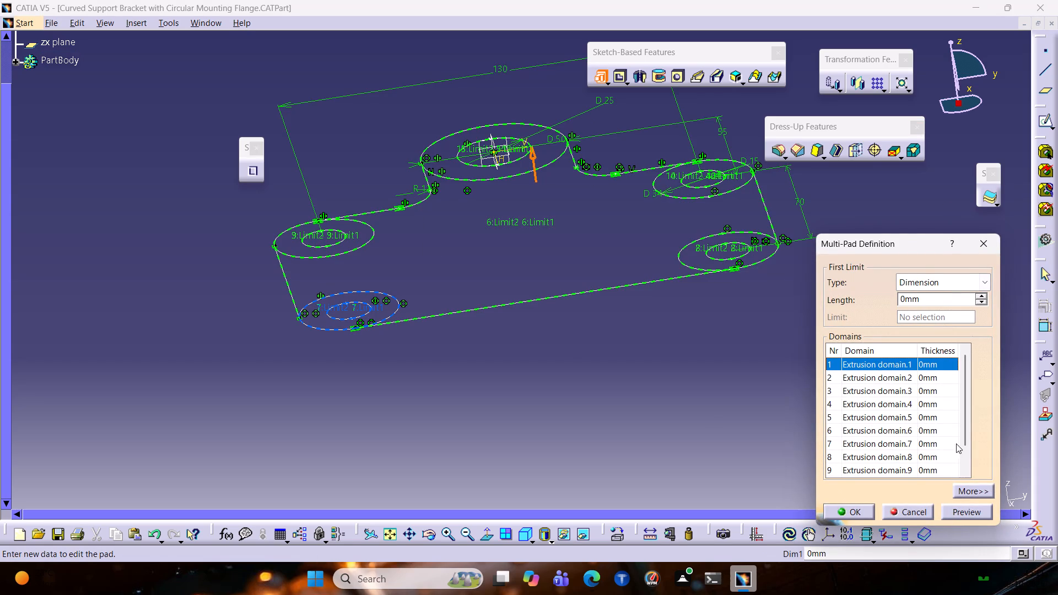
left_click(967, 489)
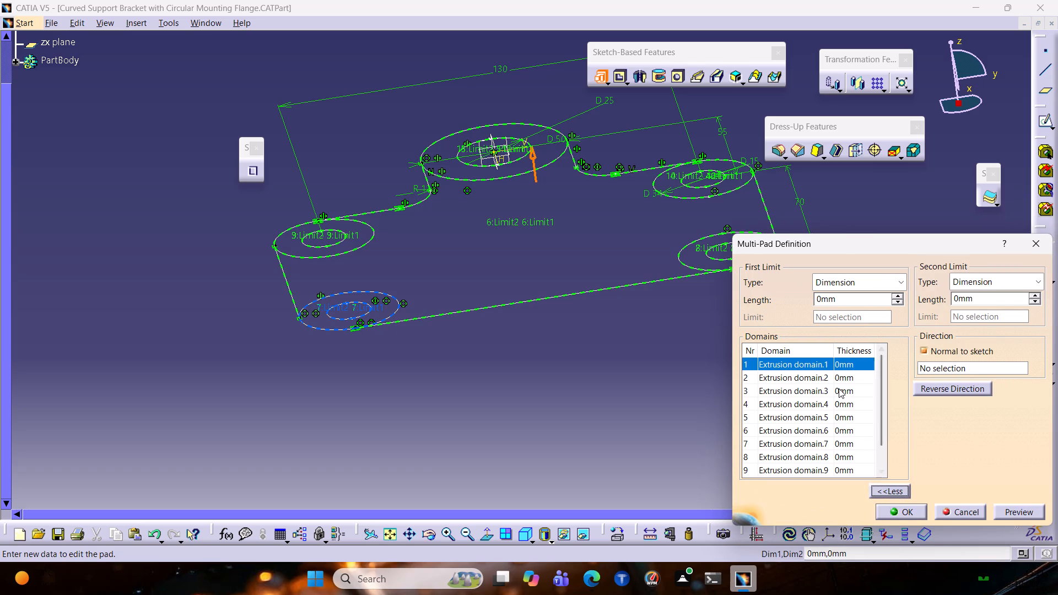
left_click(838, 377)
left_click(834, 393)
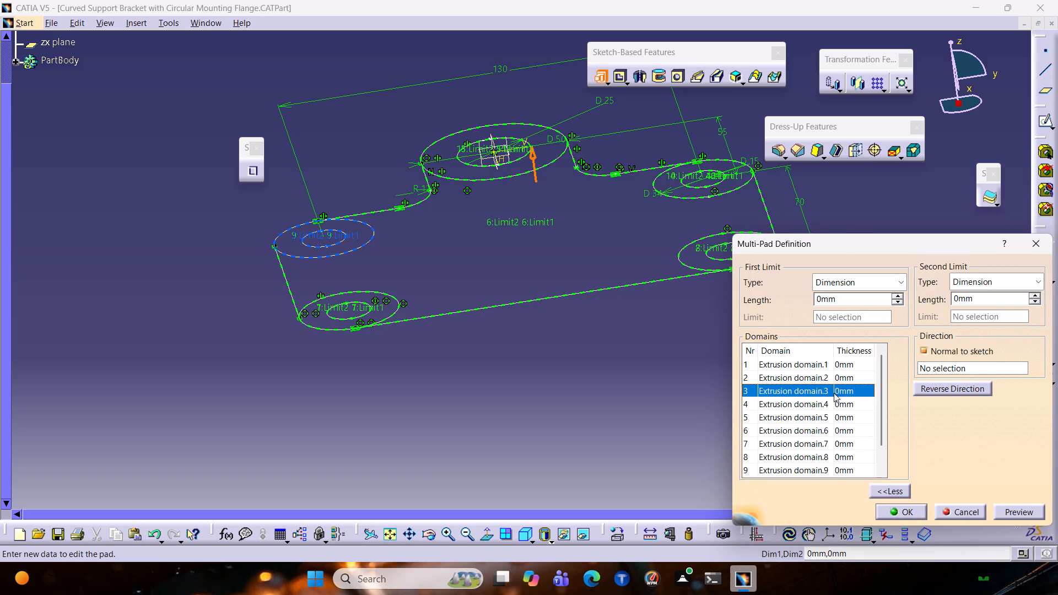
left_click(833, 408)
left_click(832, 415)
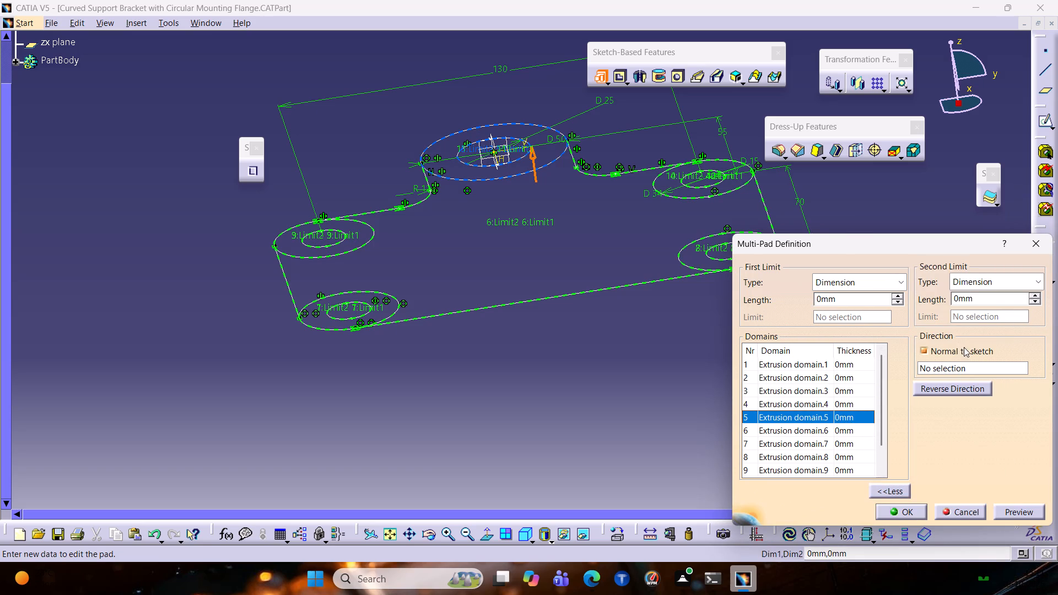
left_click_drag(859, 303, 738, 296)
type("25")
left_click_drag(975, 295, 932, 313)
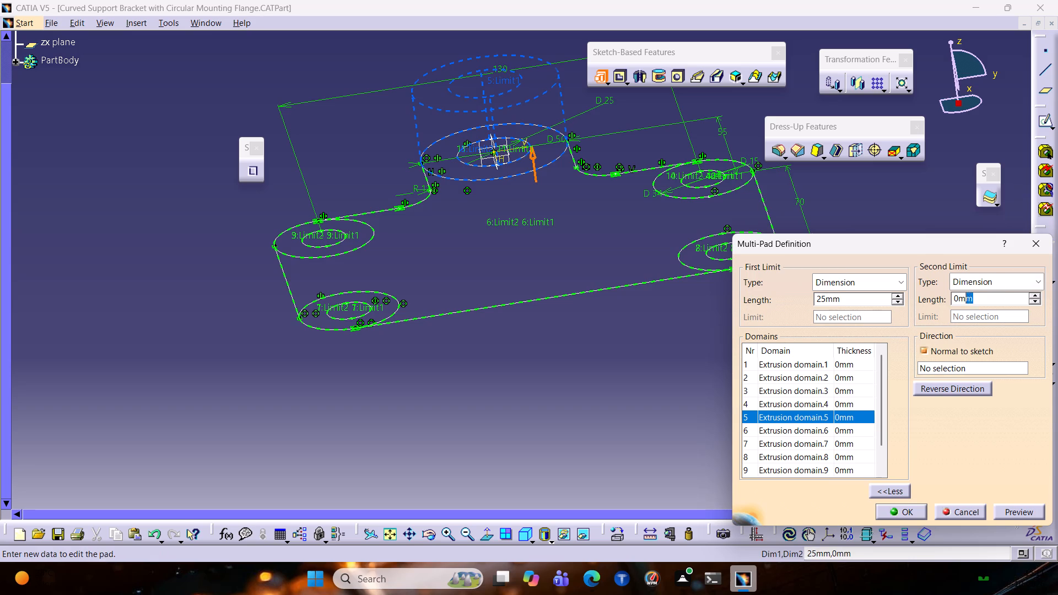
left_click_drag(932, 313, 925, 314)
type("25")
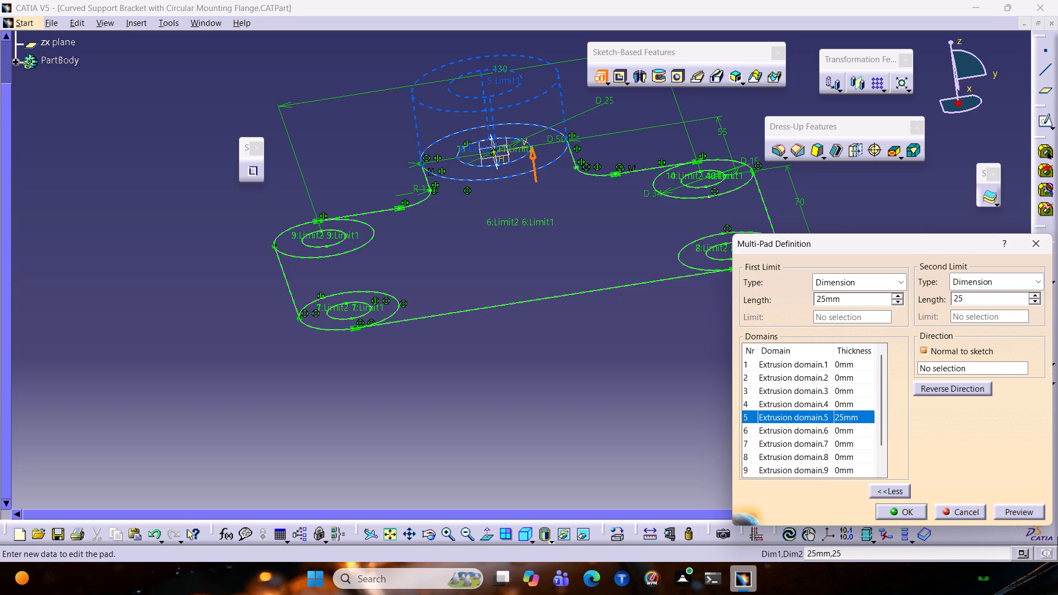
Set Extrusion domain.4, a corner boss ring, to a 10 mm first limit and a 35 mm second limit, and preview the Multi-Pad.
left_click(845, 404)
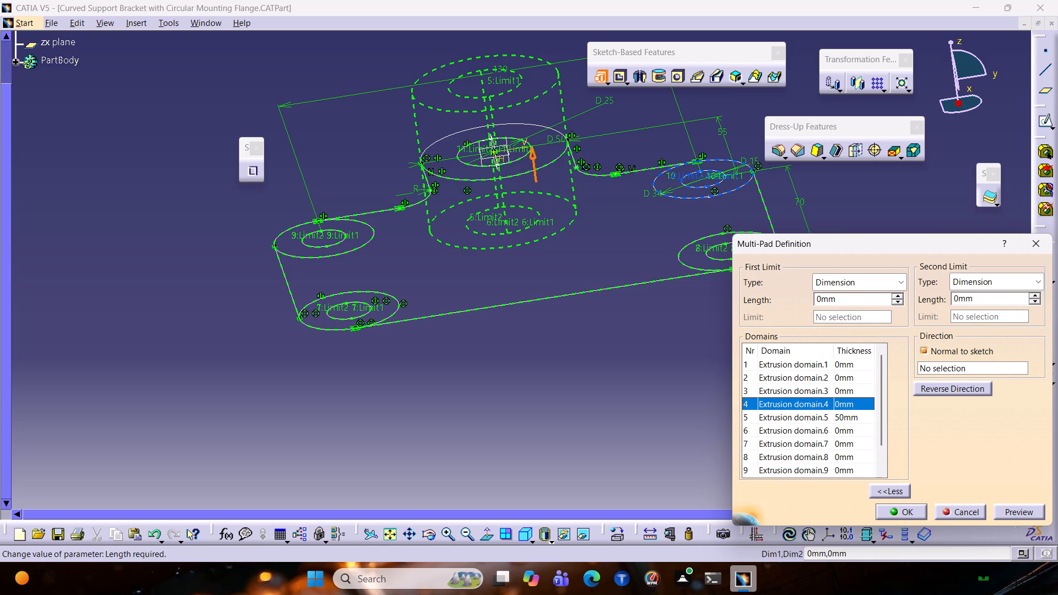
left_click_drag(847, 302, 732, 295)
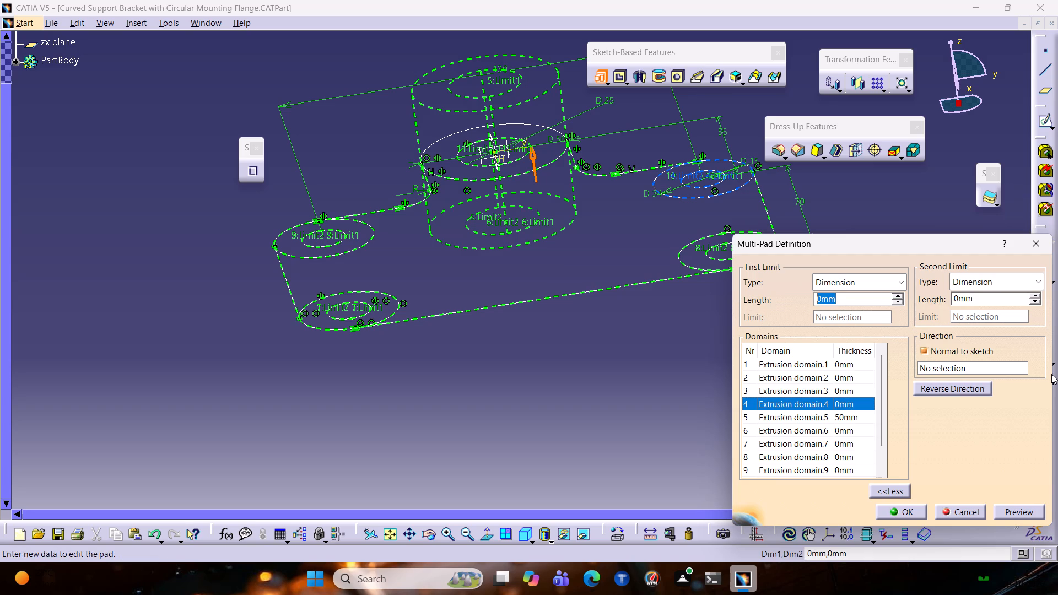
type("20")
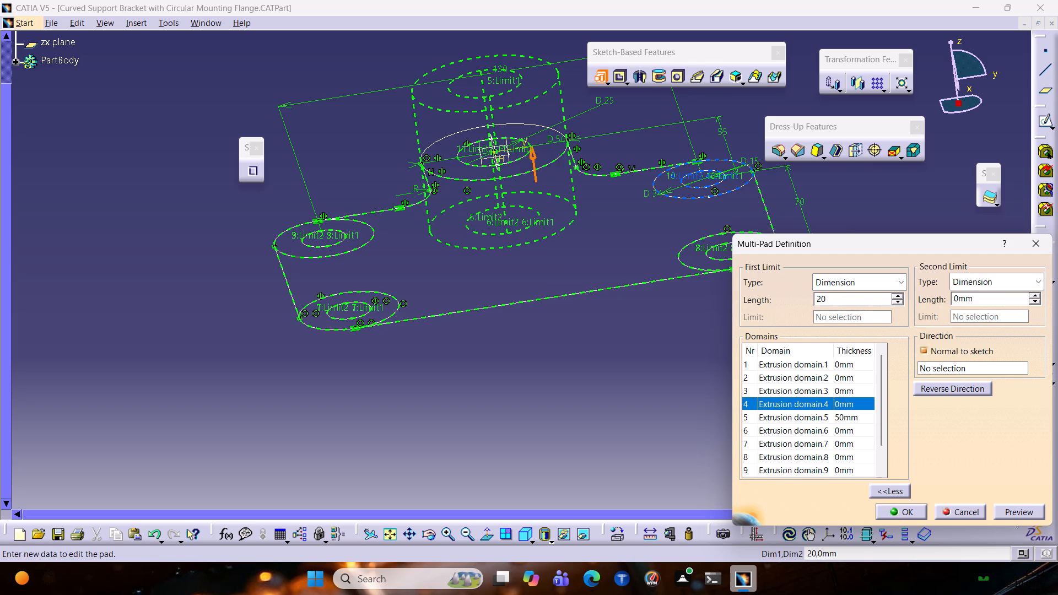
key("BackSpace")
key("BackSpace")
type("10")
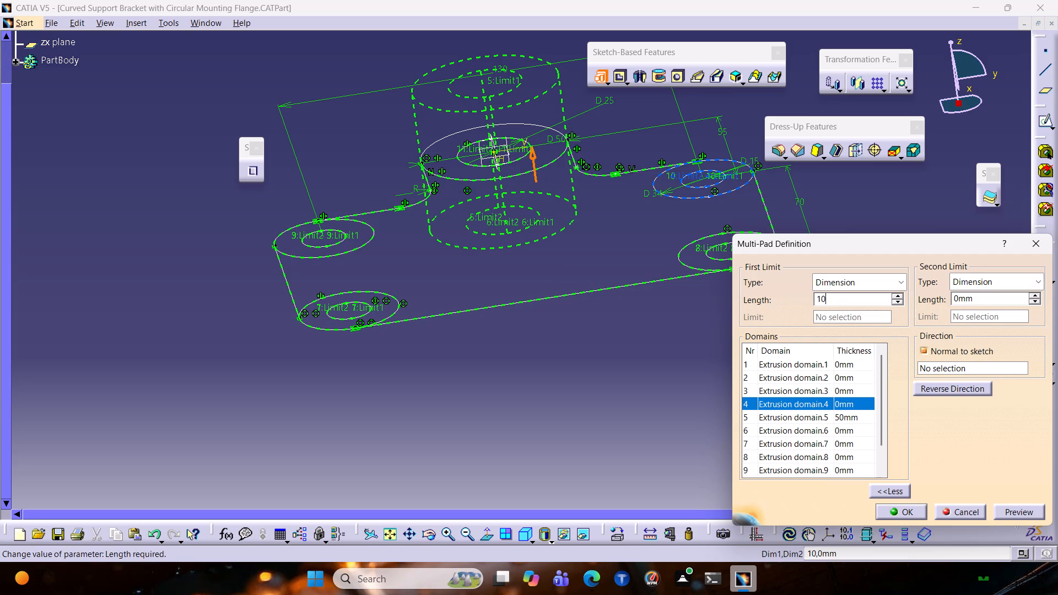
left_click_drag(980, 299, 922, 298)
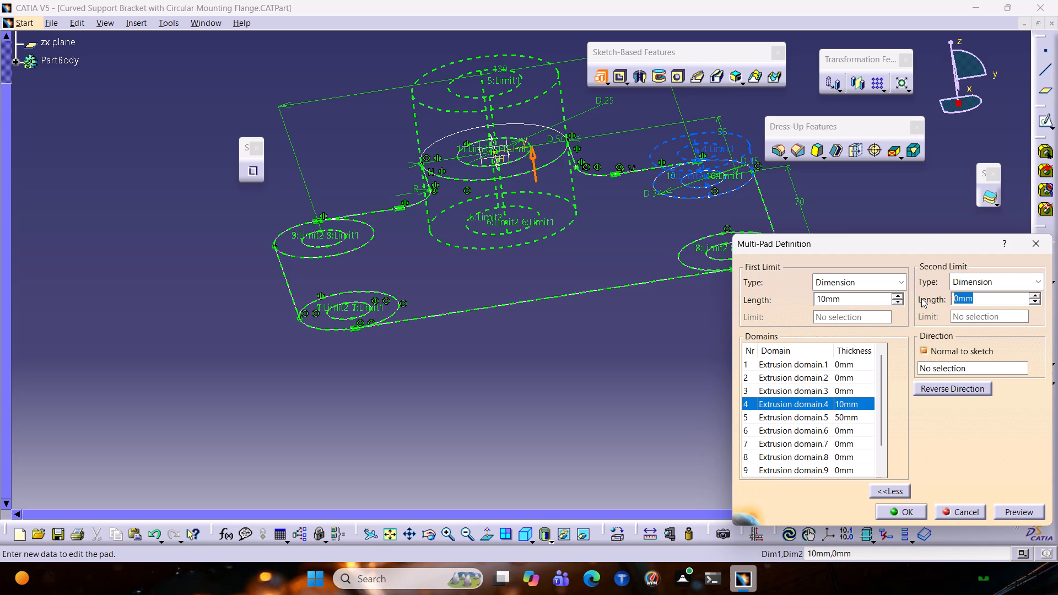
type("35")
left_click(1011, 509)
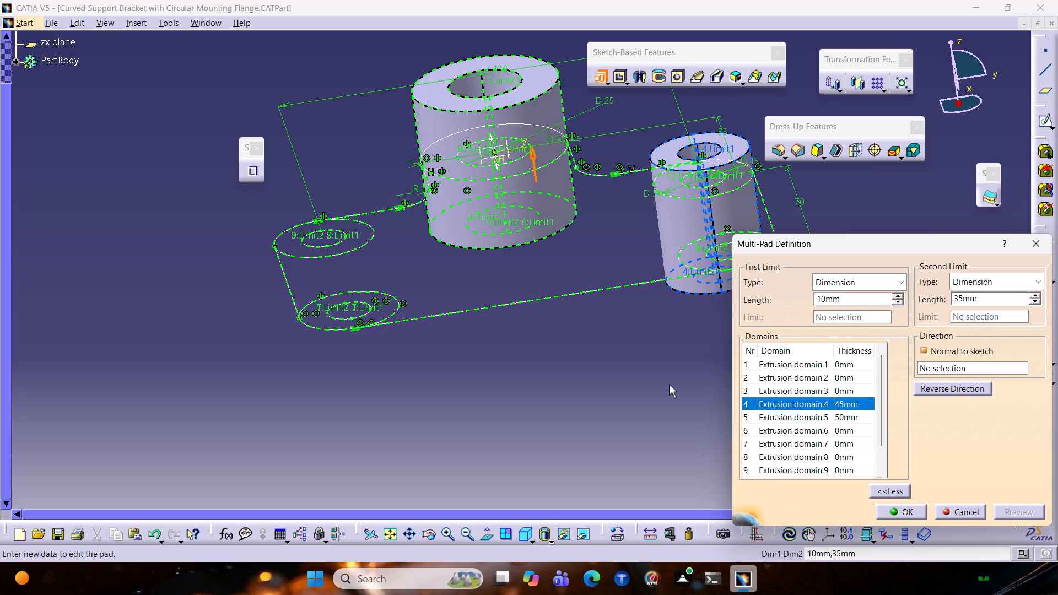
Change the limits of Extrusion domain.4, the corner boss ring, to 35 mm for the first and 10 mm for the second.
middle_click_drag(677, 348, 542, 323)
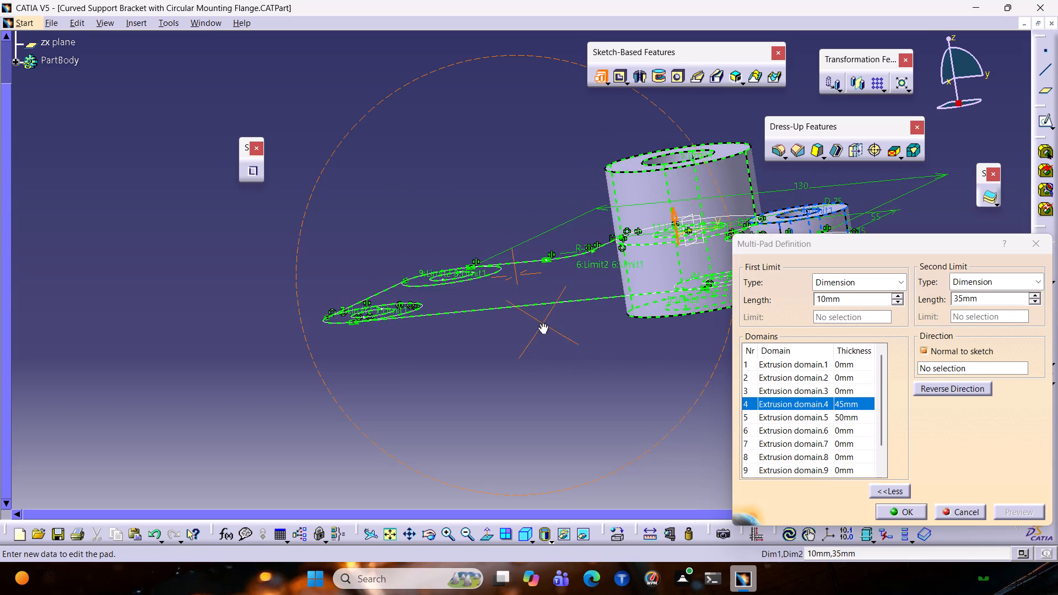
middle_click_drag(542, 323, 495, 342)
middle_click_drag(583, 369, 454, 332)
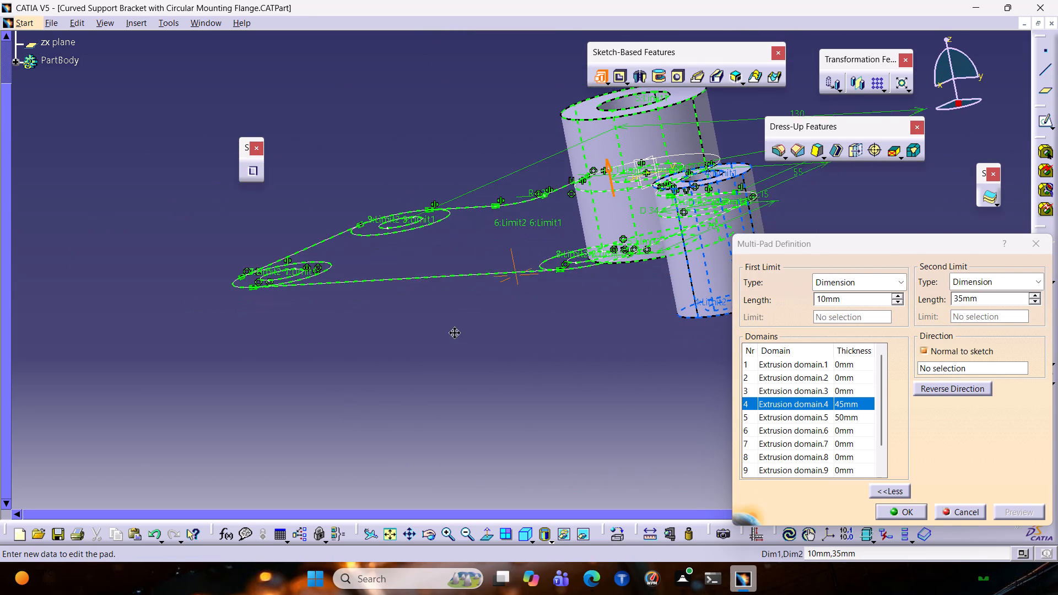
middle_click_drag(454, 332, 453, 334)
middle_click_drag(554, 339, 385, 317)
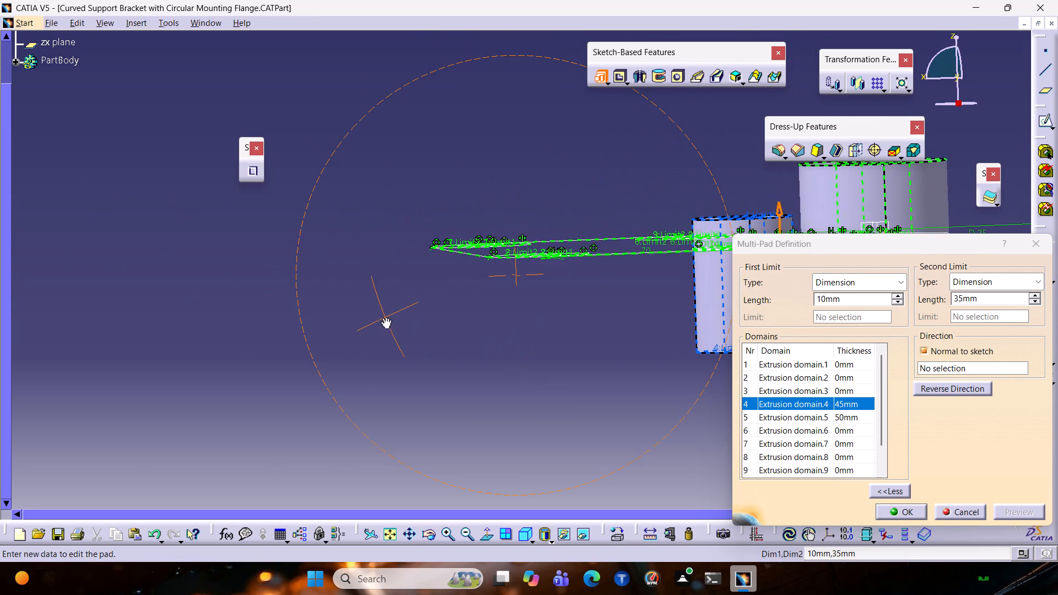
middle_click_drag(385, 317, 426, 325)
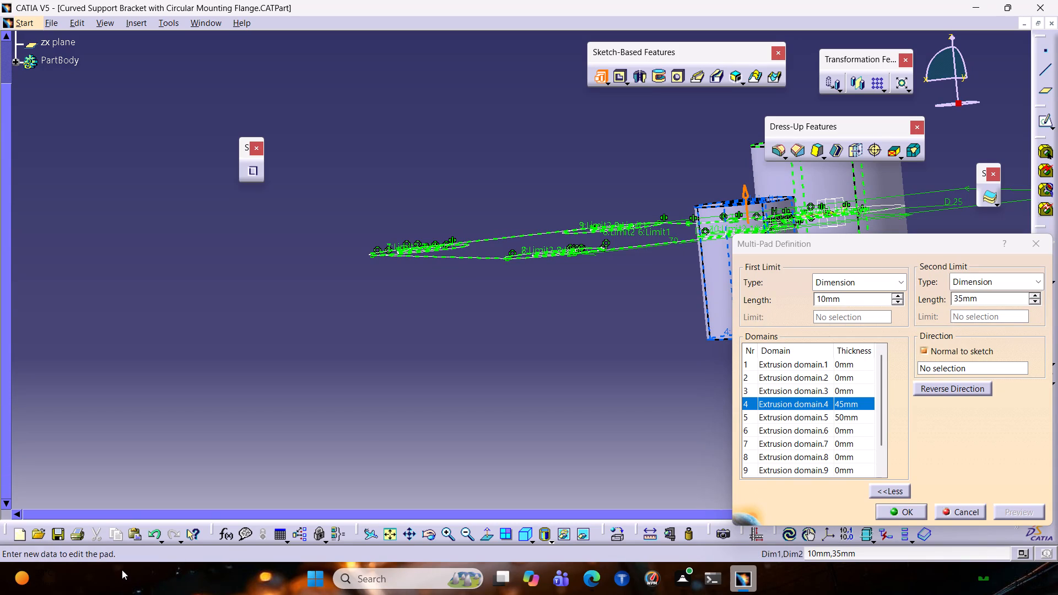
left_click_drag(850, 304, 828, 296)
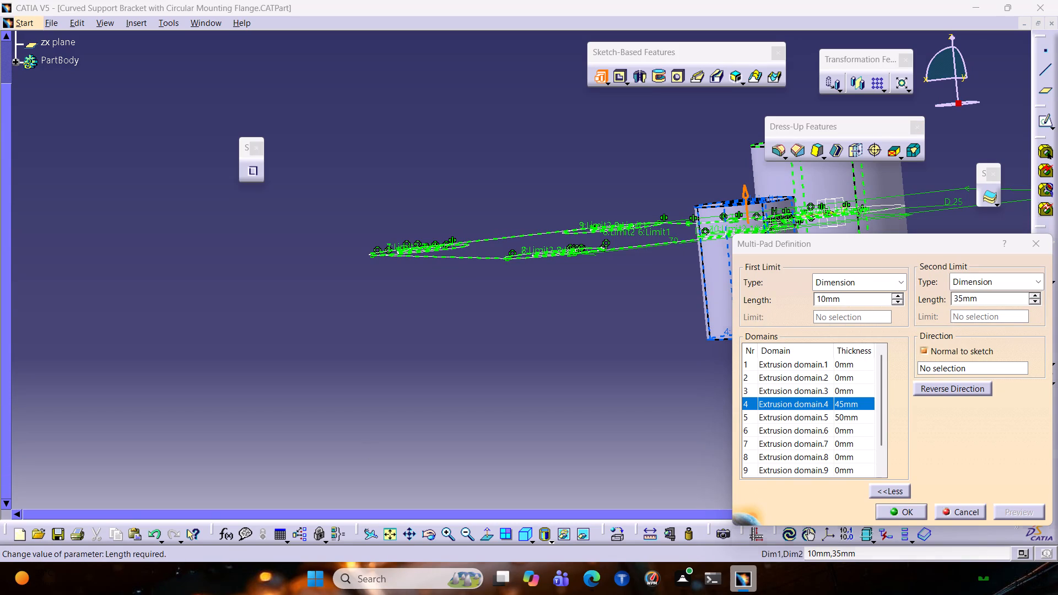
left_click_drag(828, 296, 824, 296)
left_click_drag(844, 300, 713, 284)
type("35")
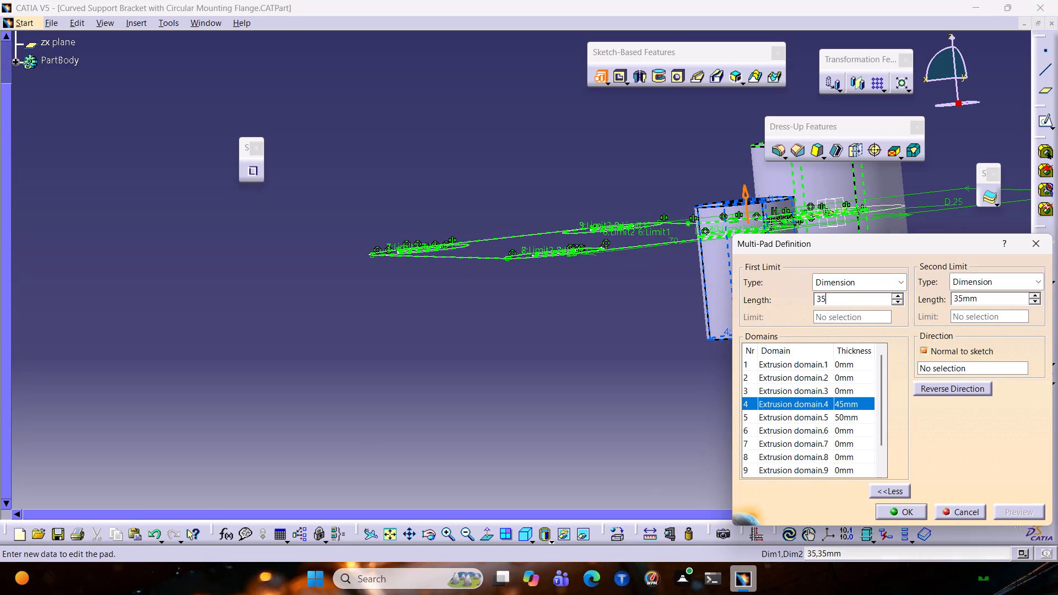
left_click(956, 313)
left_click_drag(979, 302, 854, 297)
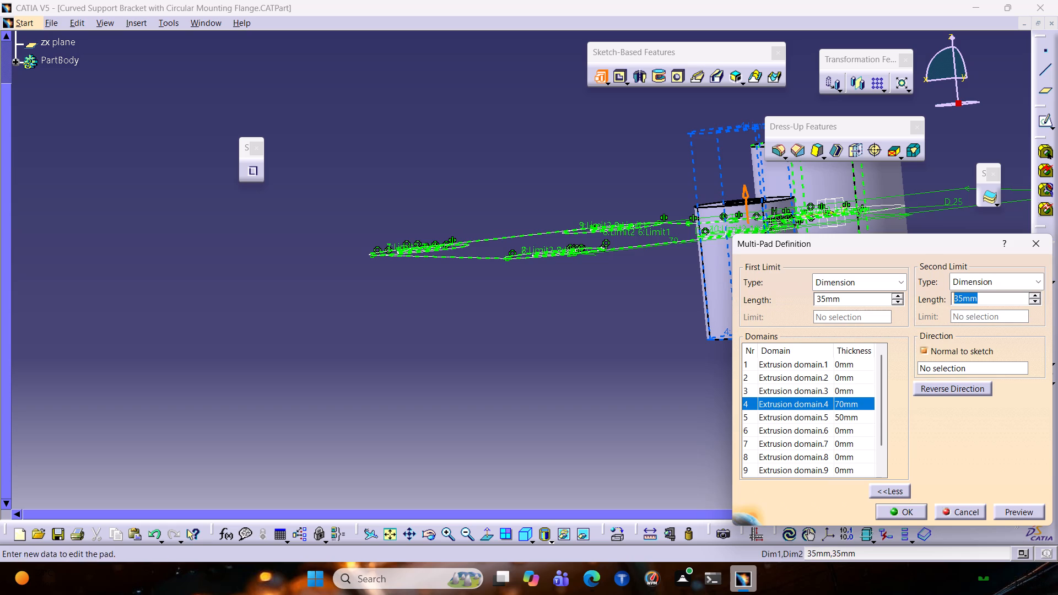
left_click_drag(854, 297, 856, 297)
type("10")
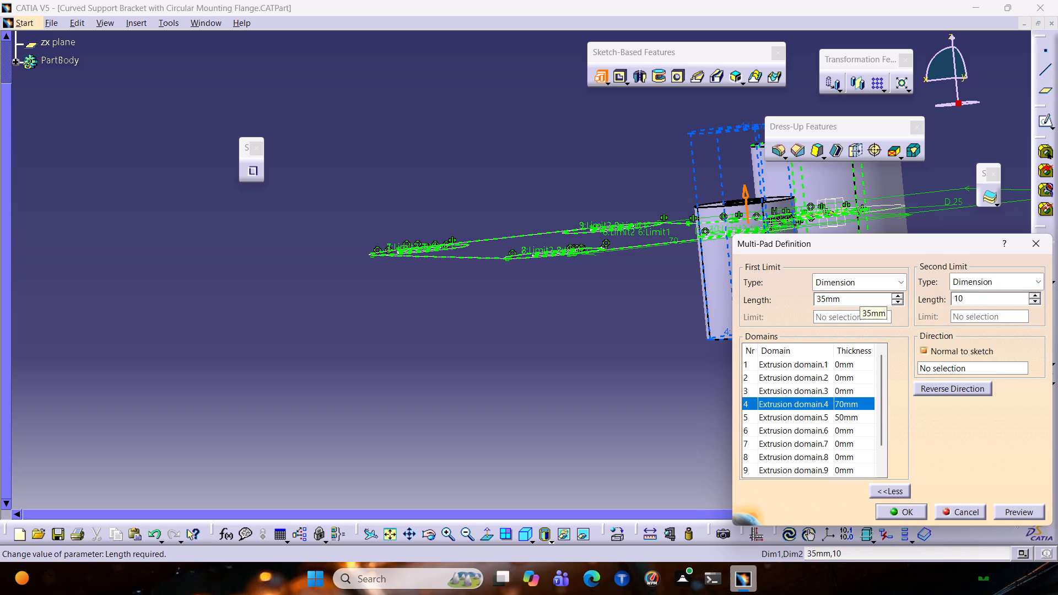
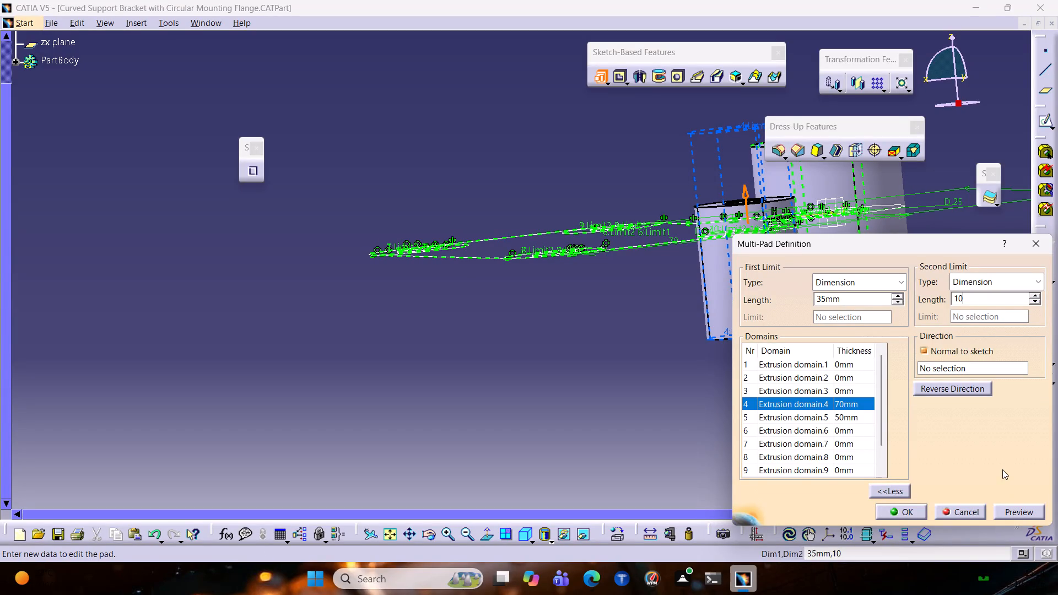
Preview the Multi-Pad, and set Extrusion domain.3, a corner boss ring, to a 35 mm first limit and a 10 mm second limit.
left_click(1012, 511)
middle_click_drag(513, 345, 508, 349)
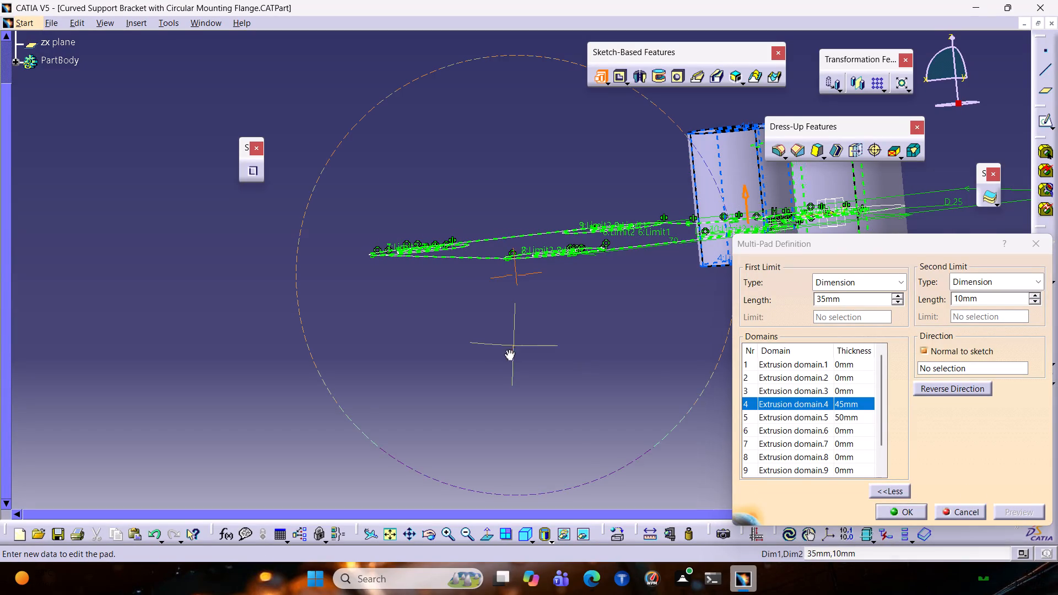
middle_click_drag(508, 349, 438, 376)
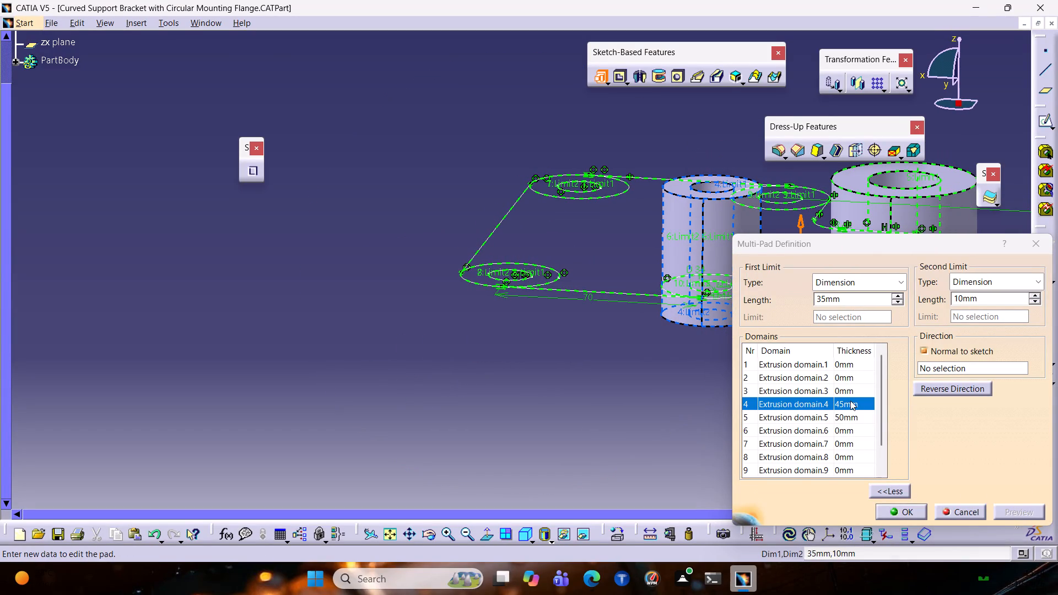
left_click(838, 392)
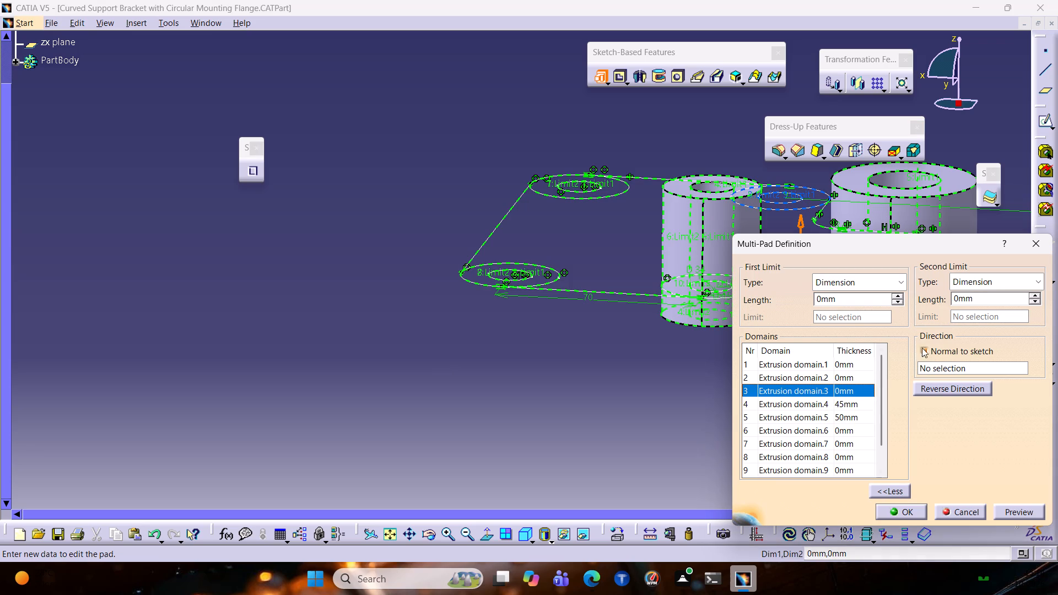
left_click_drag(853, 302, 784, 303)
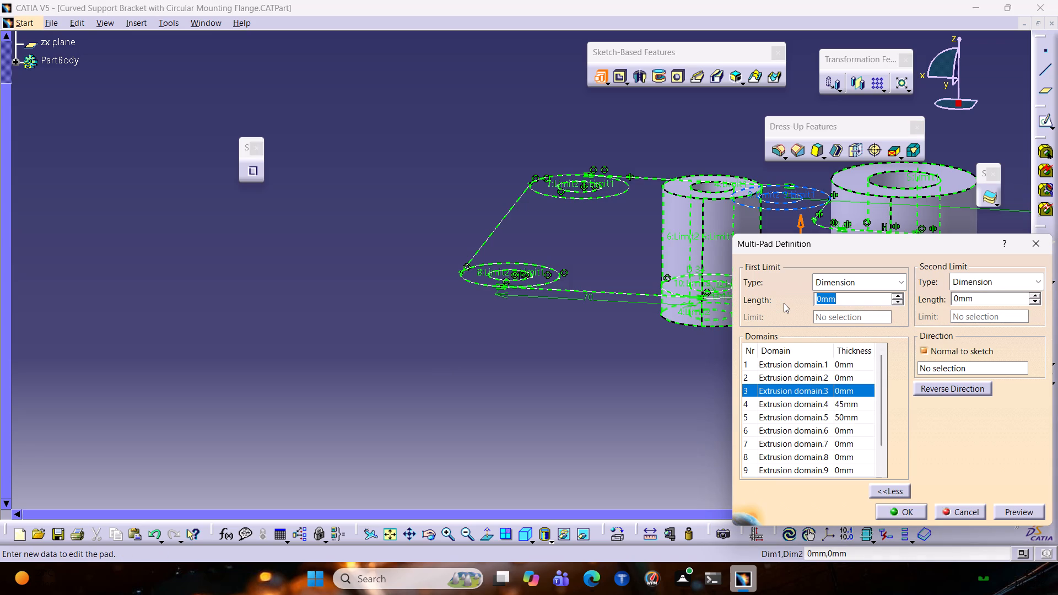
type("35")
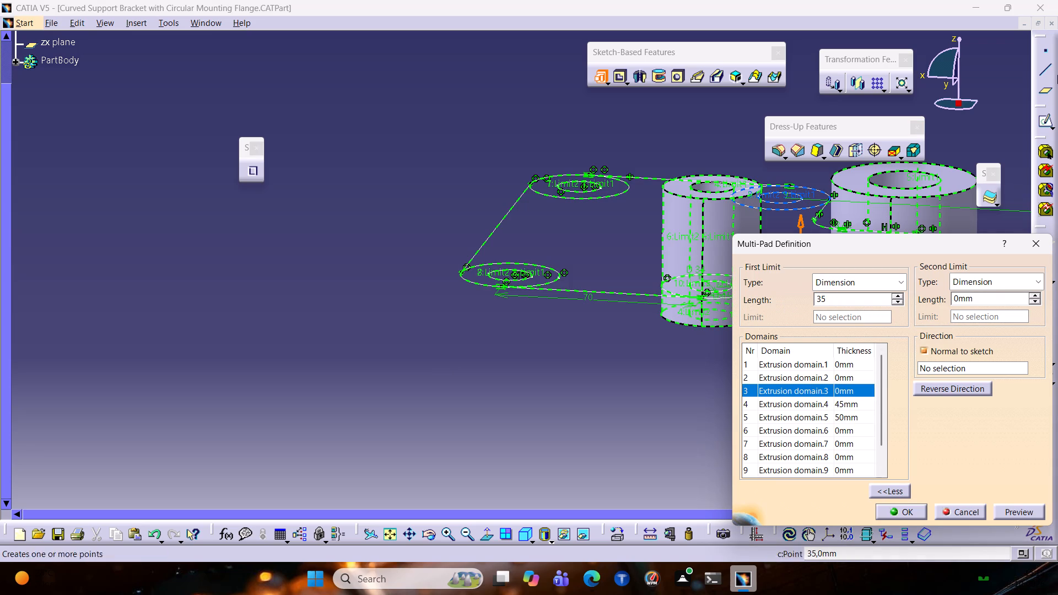
left_click_drag(987, 297, 906, 294)
type("10")
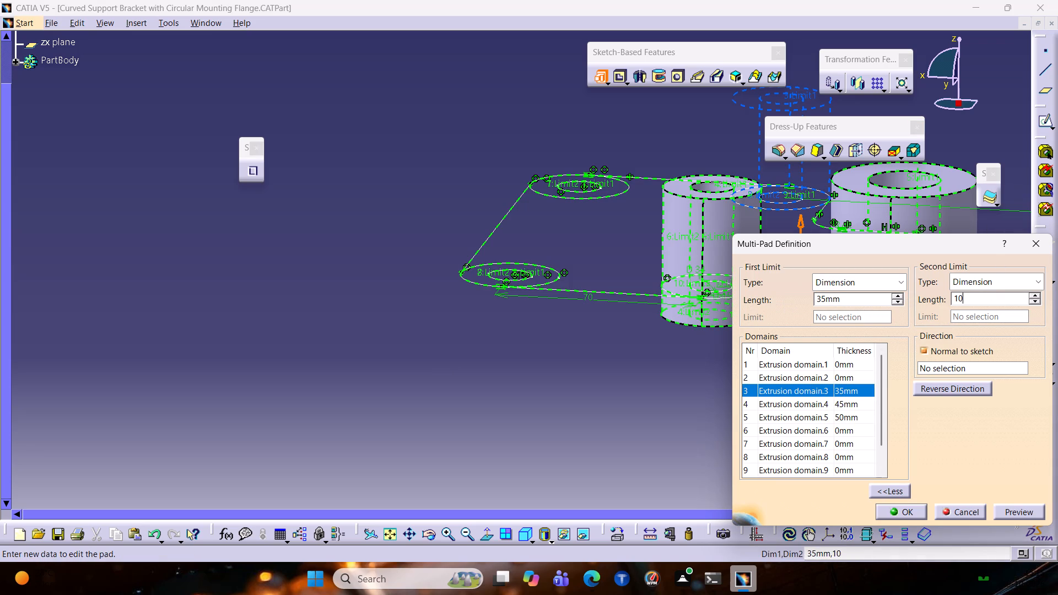
Set Extrusion domain.2, a corner boss ring, to a 35 mm first limit and a 10 mm second limit.
left_click(818, 380)
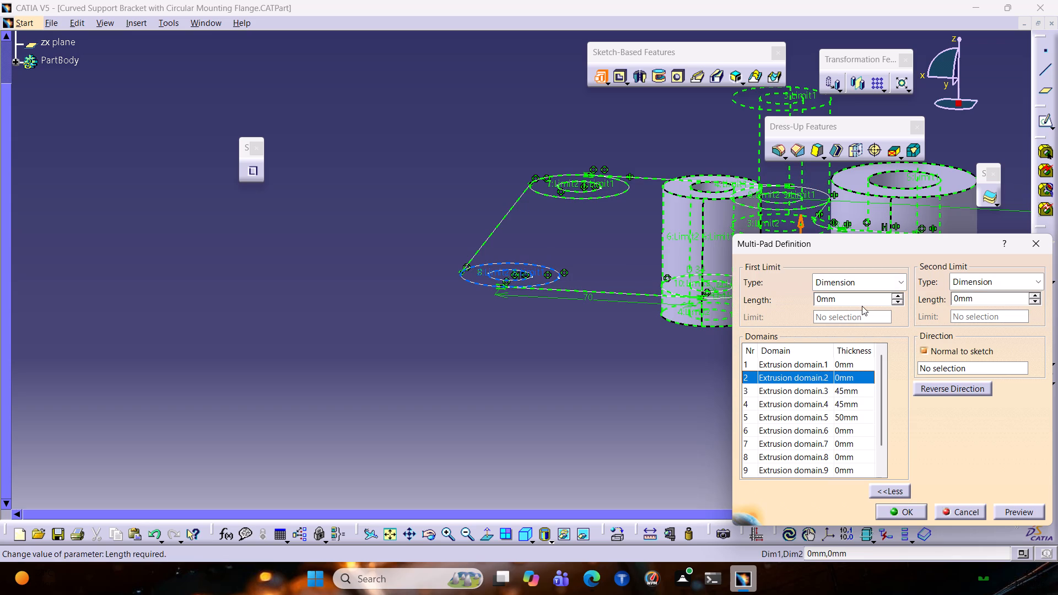
left_click_drag(859, 302, 790, 306)
left_click(790, 306)
type("35")
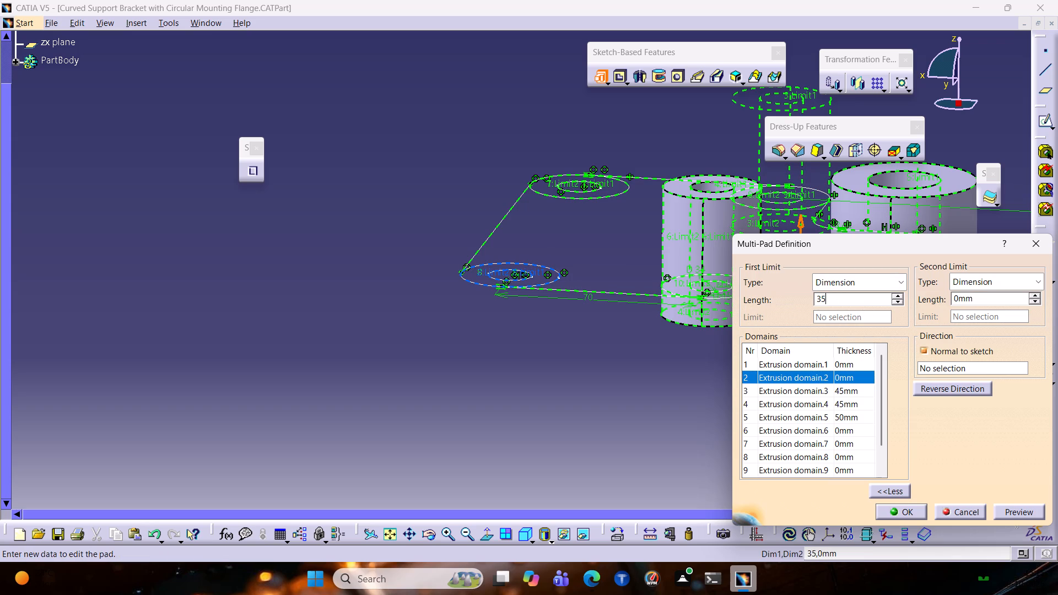
left_click_drag(990, 302, 873, 295)
type("10")
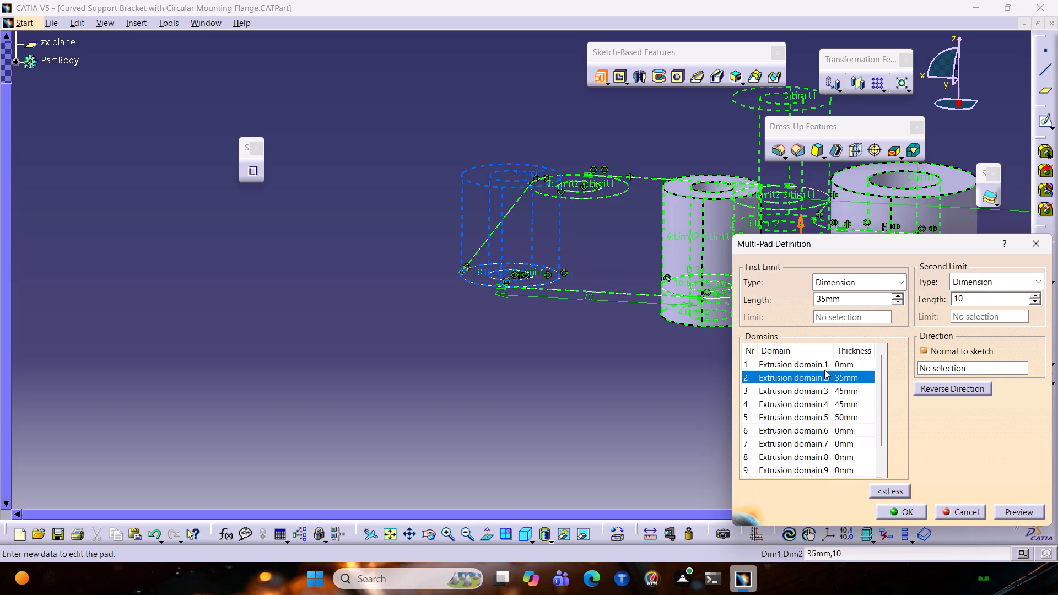
Set Extrusion domain.1, the remaining corner boss ring, to a 35 mm first limit and a 10 mm second limit.
left_click(824, 370)
left_click_drag(842, 299, 774, 293)
type("35")
left_click_drag(986, 297, 889, 289)
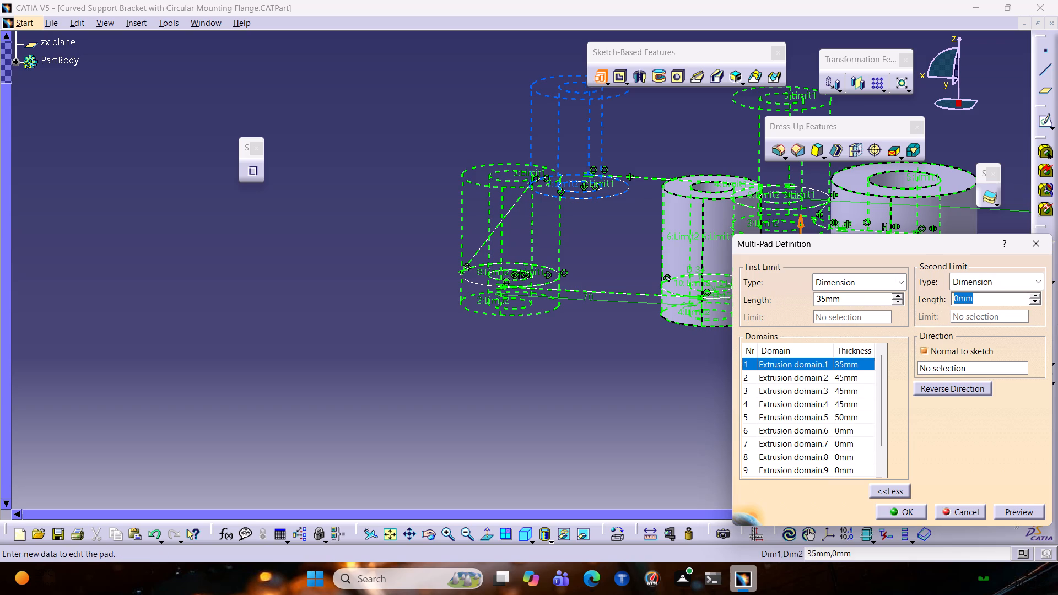
left_click_drag(889, 289, 888, 289)
type("10")
Set Extrusion domain.6, the main bracket plate, to 20 mm for both limits and preview the Multi-Pad.
left_click(785, 428)
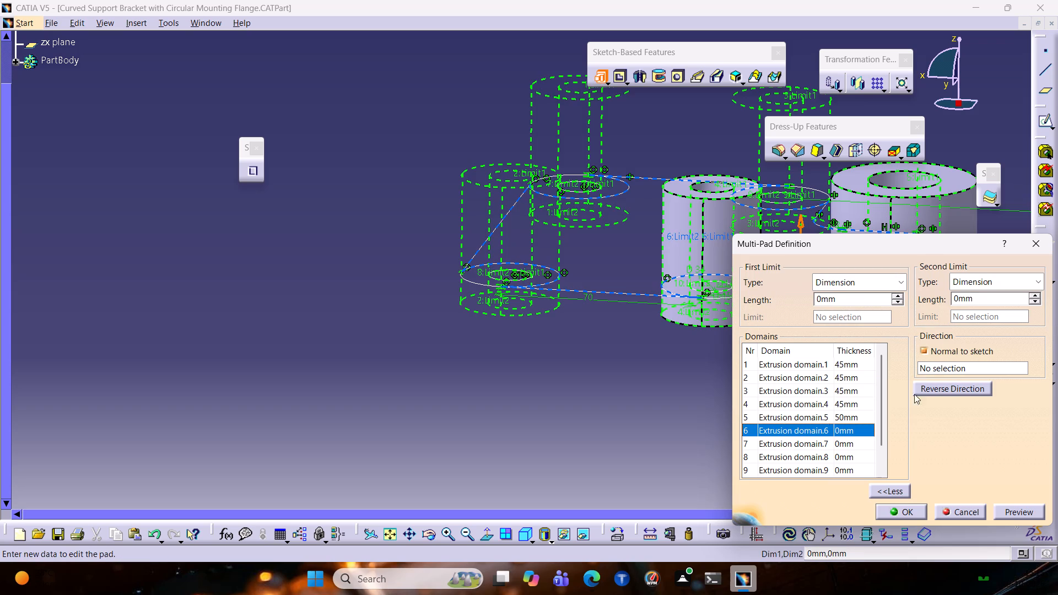
left_click_drag(847, 299, 690, 289)
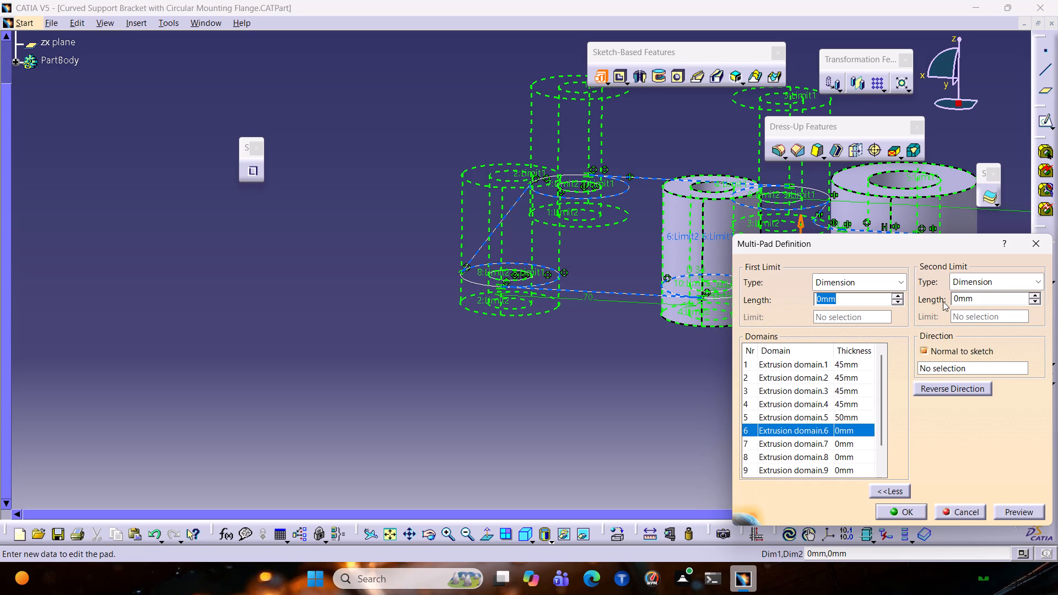
type("20")
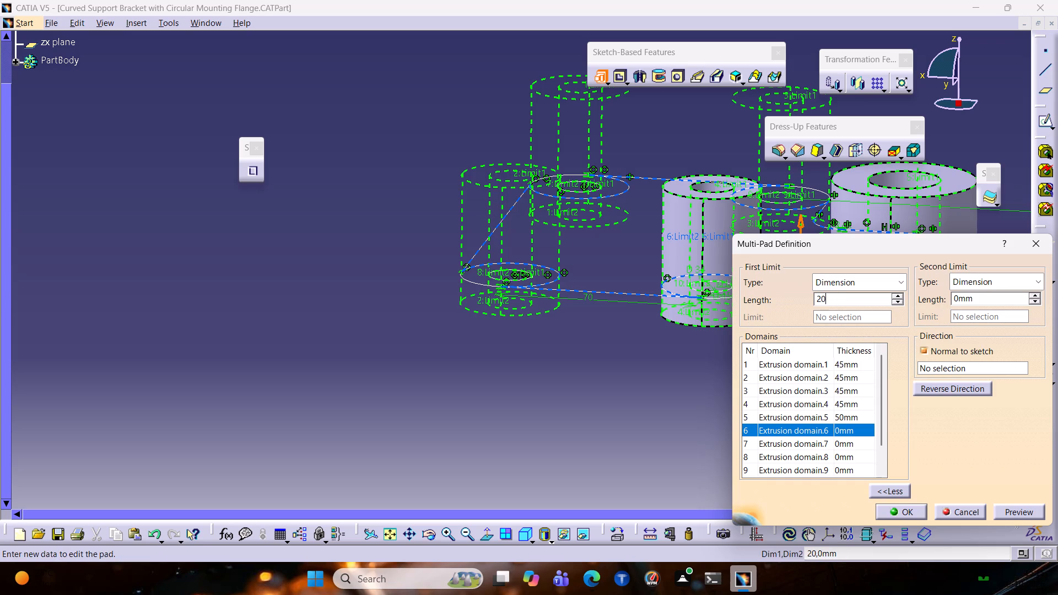
left_click_drag(977, 298, 886, 301)
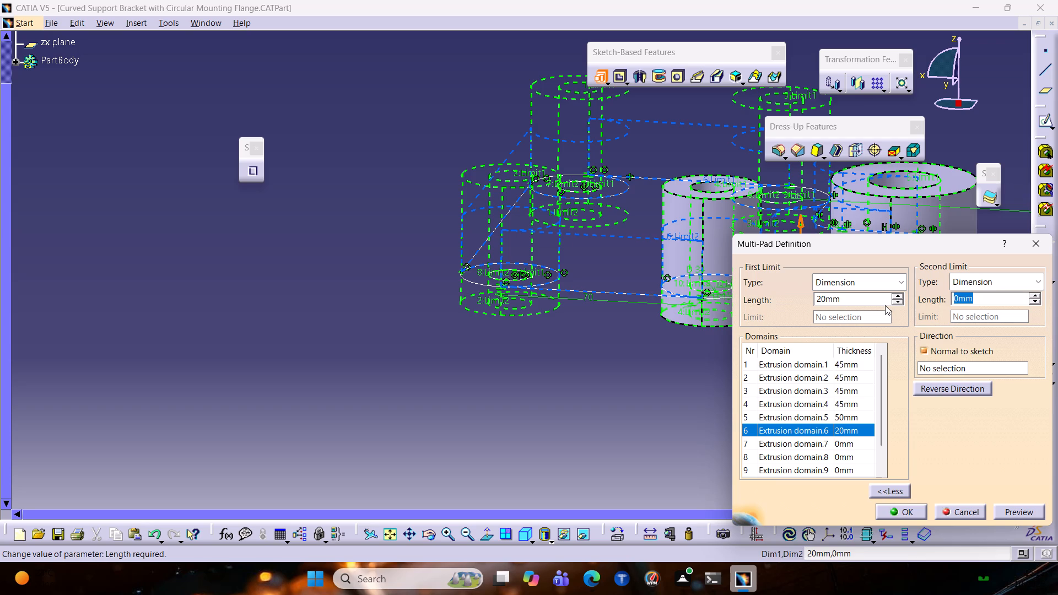
key("2")
key("0")
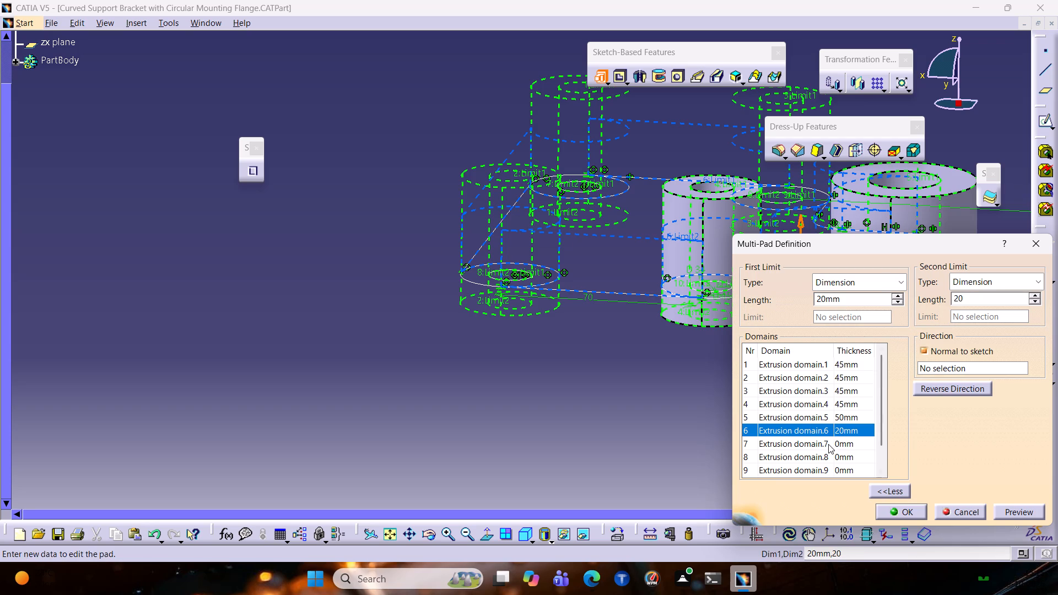
left_click(828, 447)
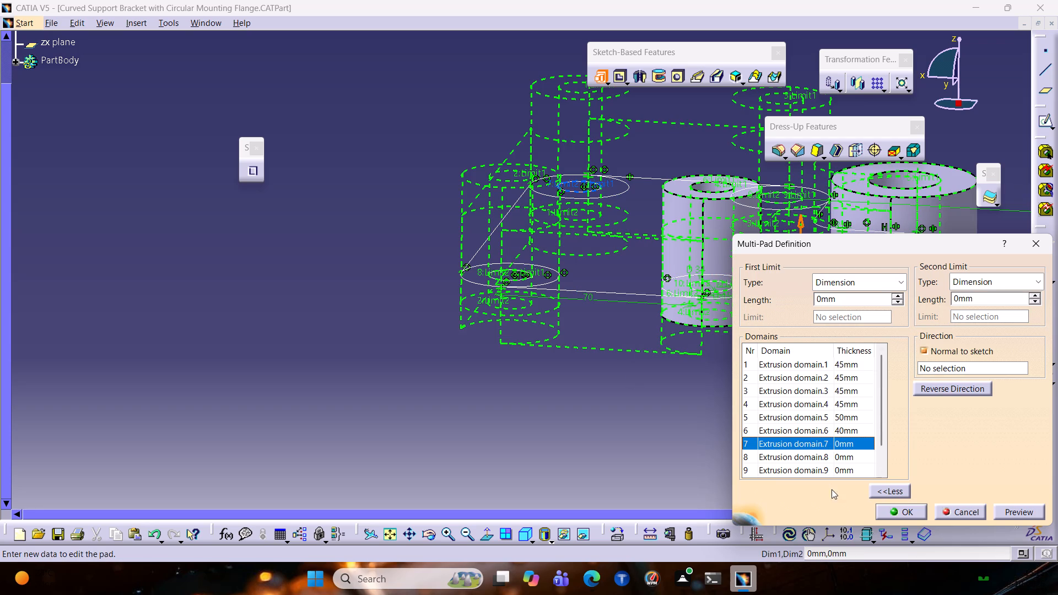
scroll(825, 450, "down", 10)
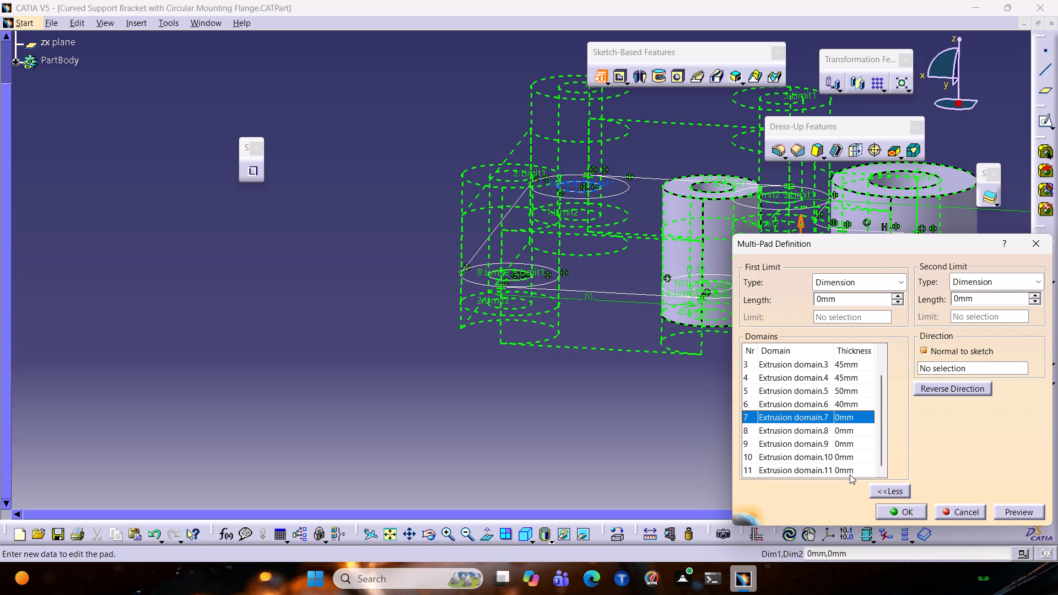
left_click(1012, 512)
Examine the previewed bracket from several sides, comparing the upper and lower extents of the corner bosses, plate and large flange ring.
middle_click_drag(625, 403, 447, 345, "ctrl")
middle_click_drag(445, 342, 448, 390, "ctrl")
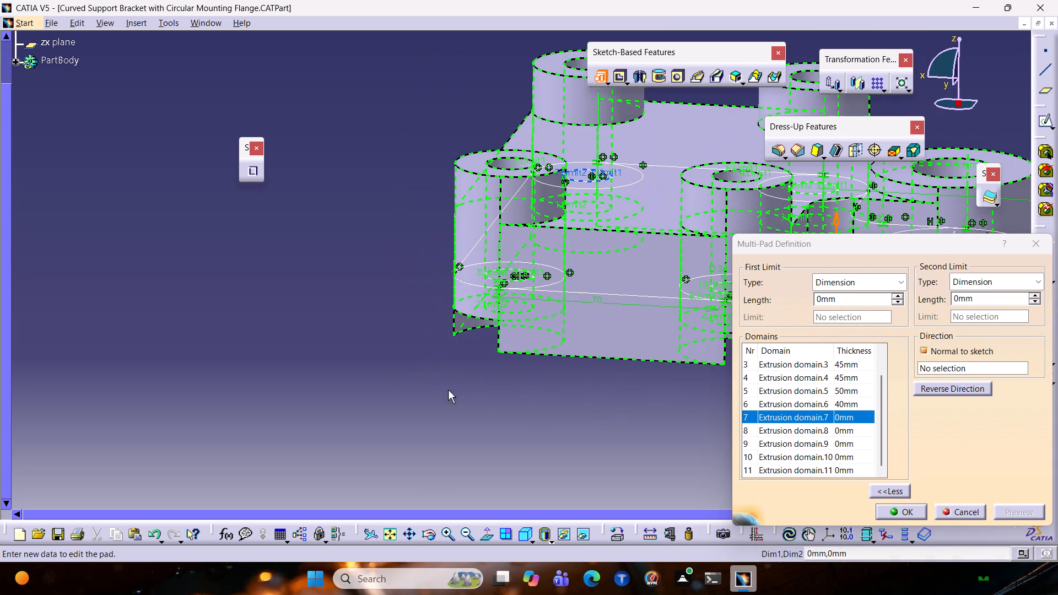
middle_click_drag(448, 390, 441, 393, "ctrl")
middle_click_drag(569, 389, 310, 341)
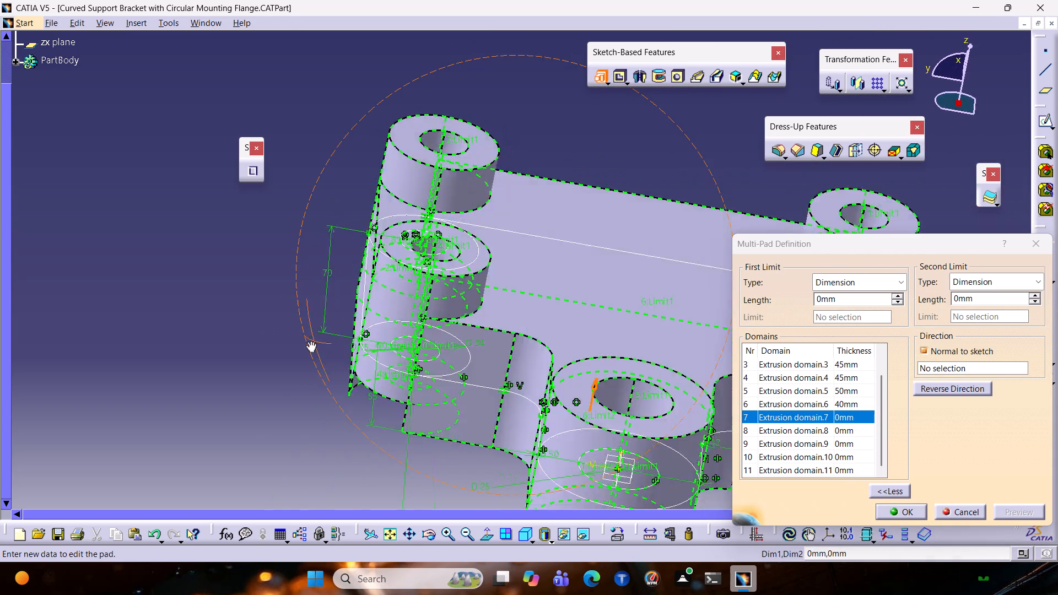
middle_click_drag(310, 341, 455, 378)
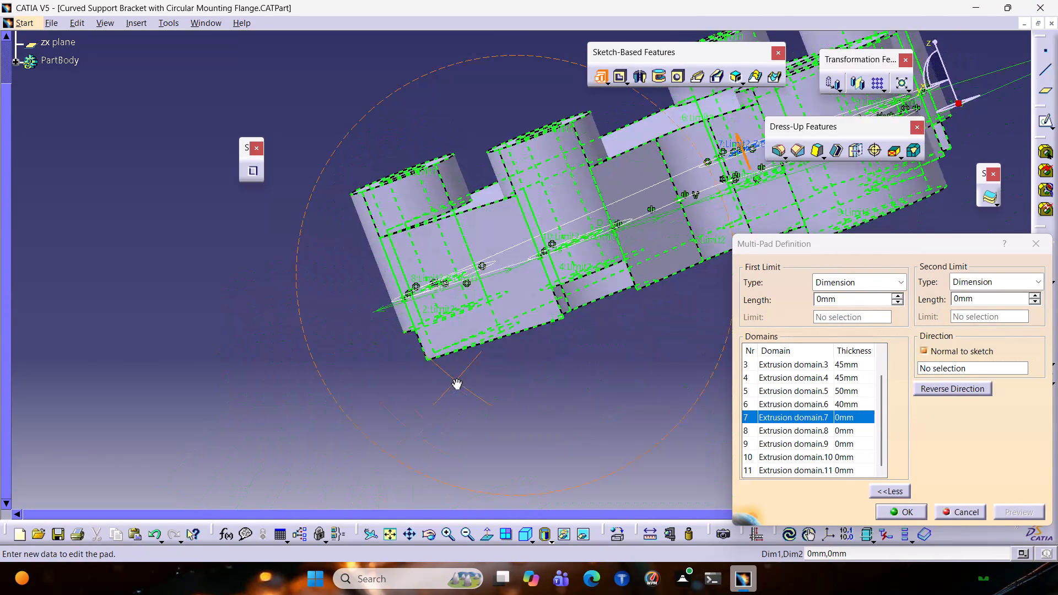
middle_click_drag(455, 378, 436, 375)
middle_click_drag(603, 332, 585, 356, "ctrl")
middle_click_drag(604, 332, 293, 317)
middle_click_drag(446, 269, 243, 302)
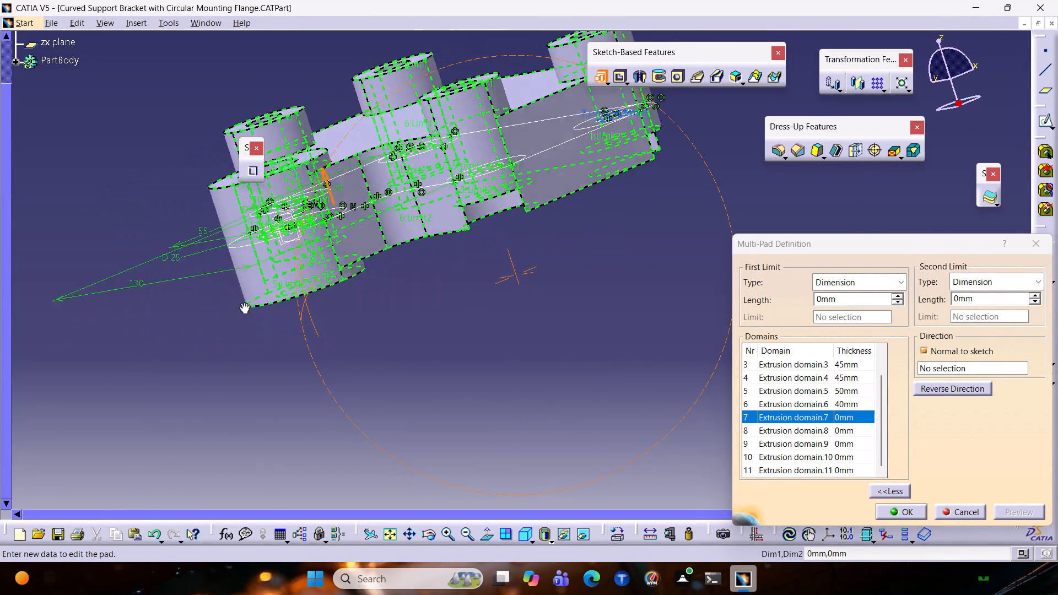
middle_click_drag(243, 302, 578, 274)
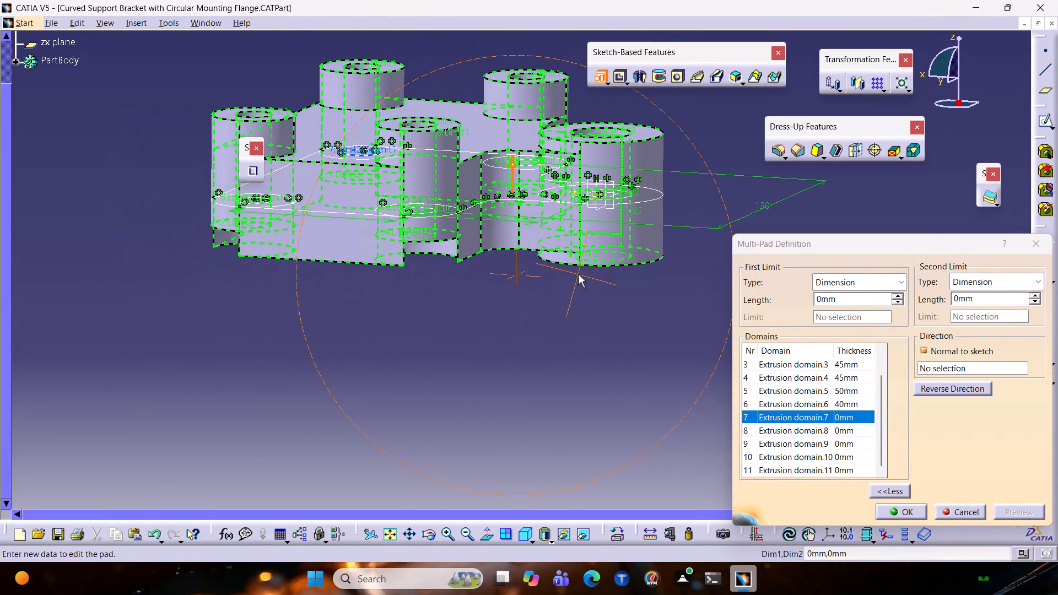
middle_click_drag(160, 279, 236, 299, "ctrl")
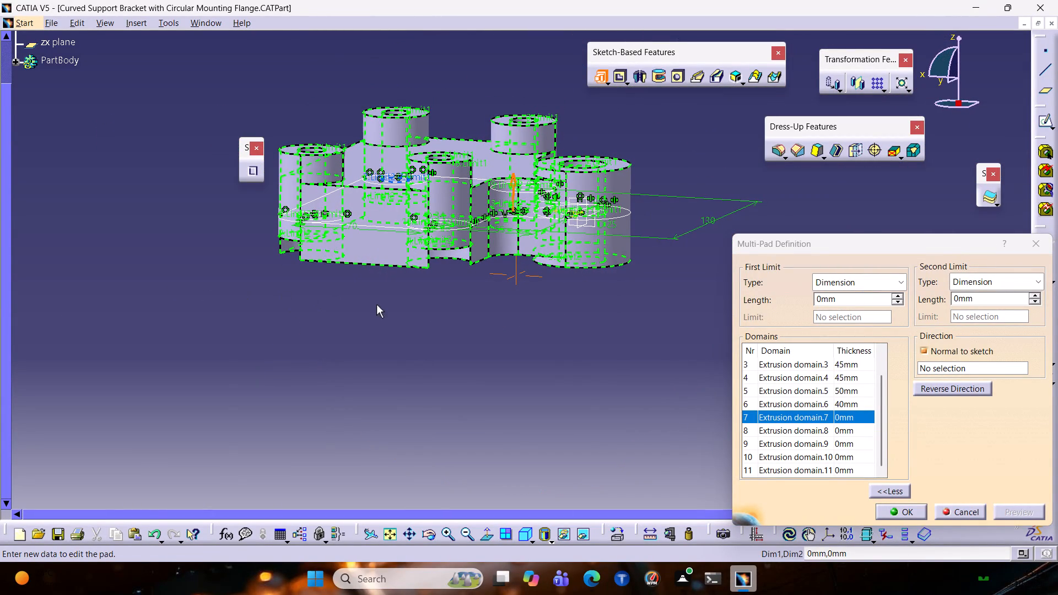
middle_click_drag(394, 294, 443, 274, "ctrl")
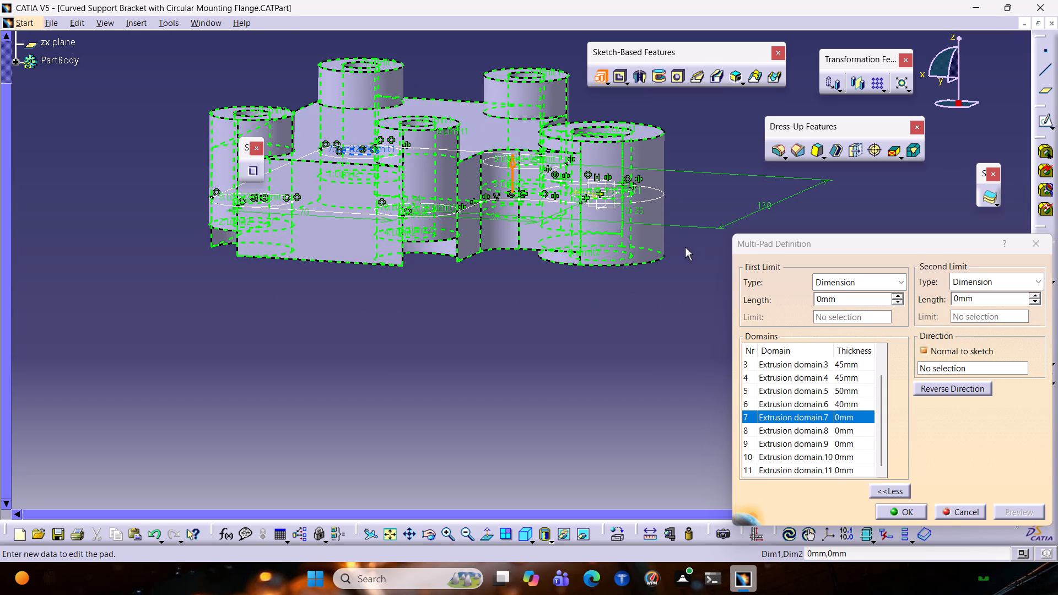
middle_click_drag(692, 267, 487, 291)
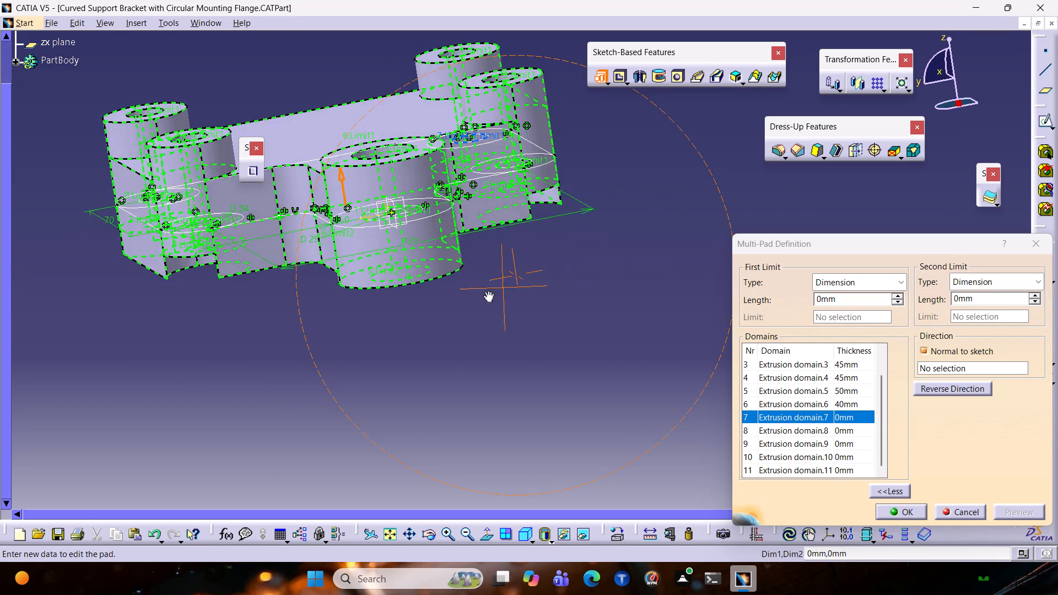
middle_click_drag(487, 291, 277, 304)
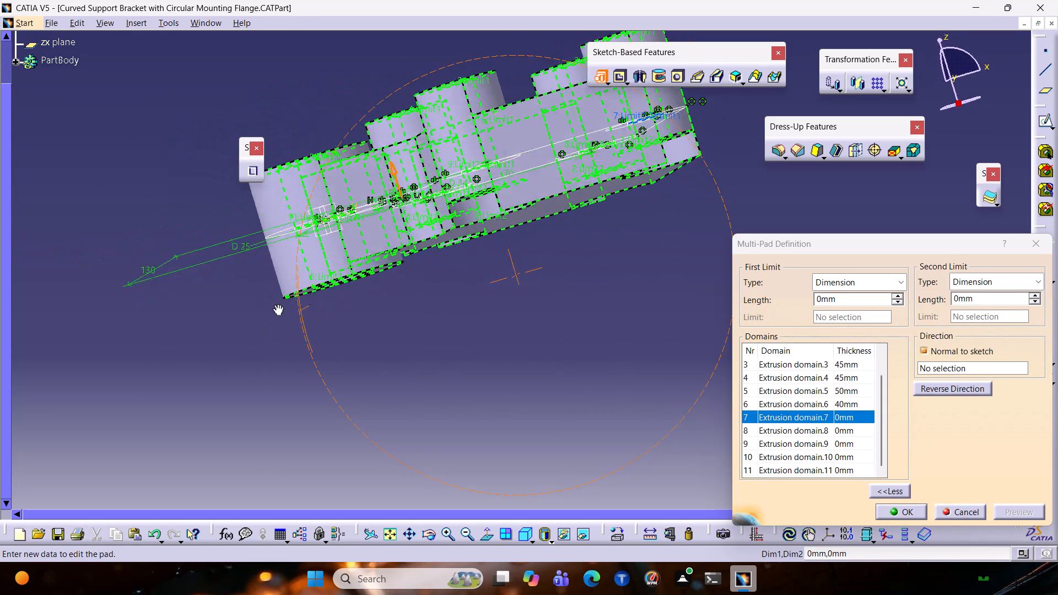
middle_click_drag(277, 304, 349, 251)
middle_click_drag(469, 228, 413, 310)
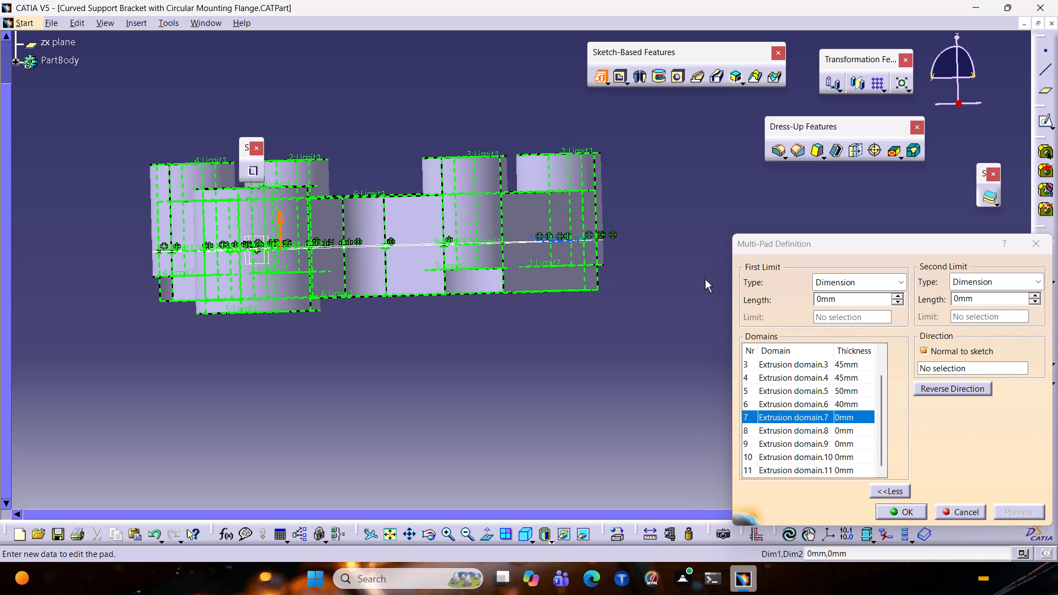
Set the second limit of Extrusion domain.1, a corner boss ring, to 20 mm.
scroll(862, 370, "up", 3)
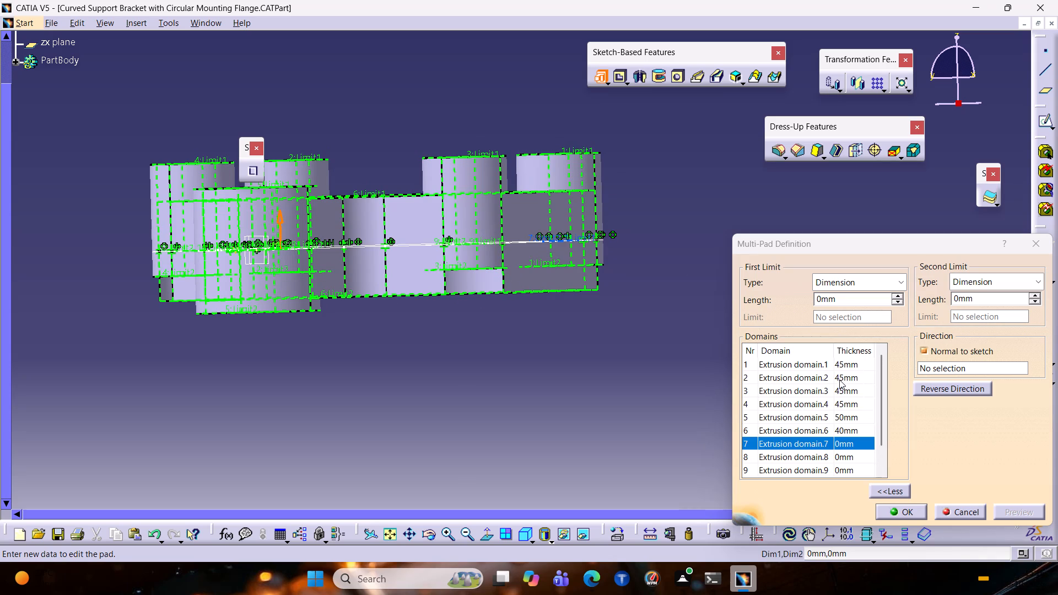
scroll(840, 380, "up", 3)
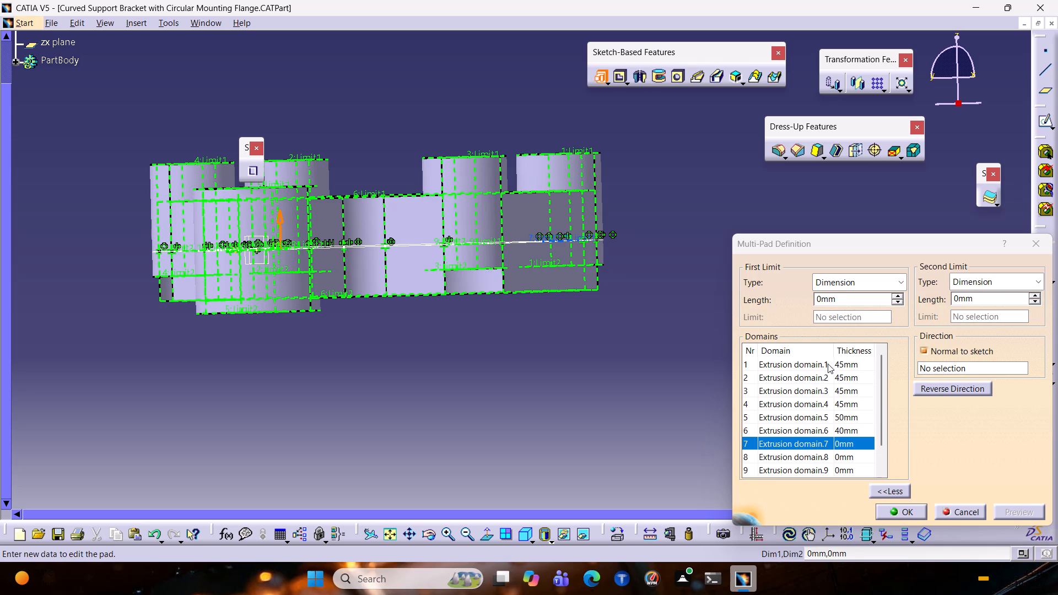
left_click(828, 364)
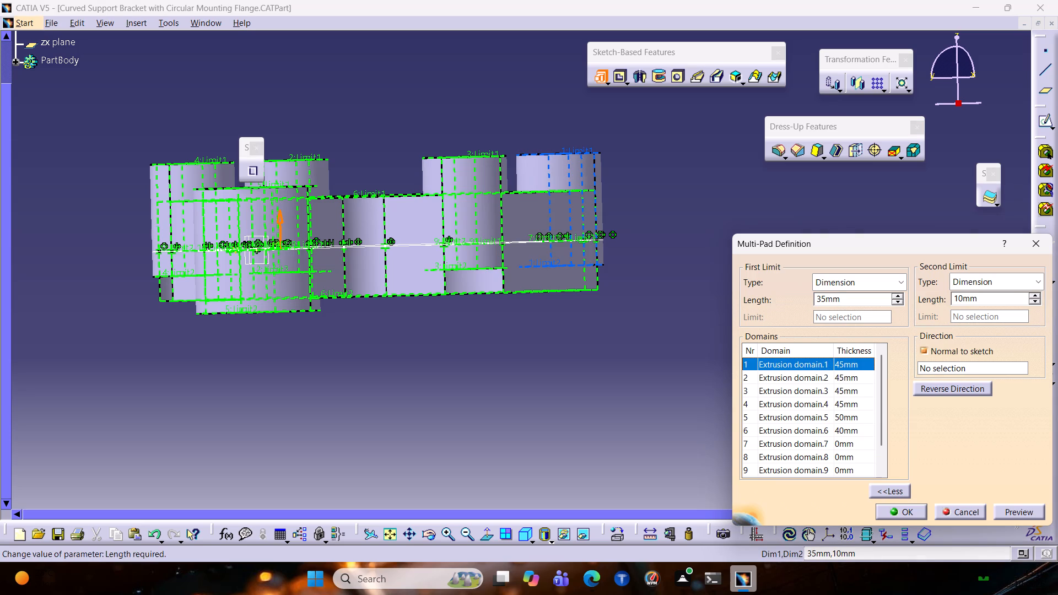
left_click_drag(982, 302, 976, 302)
left_click_drag(976, 302, 931, 296)
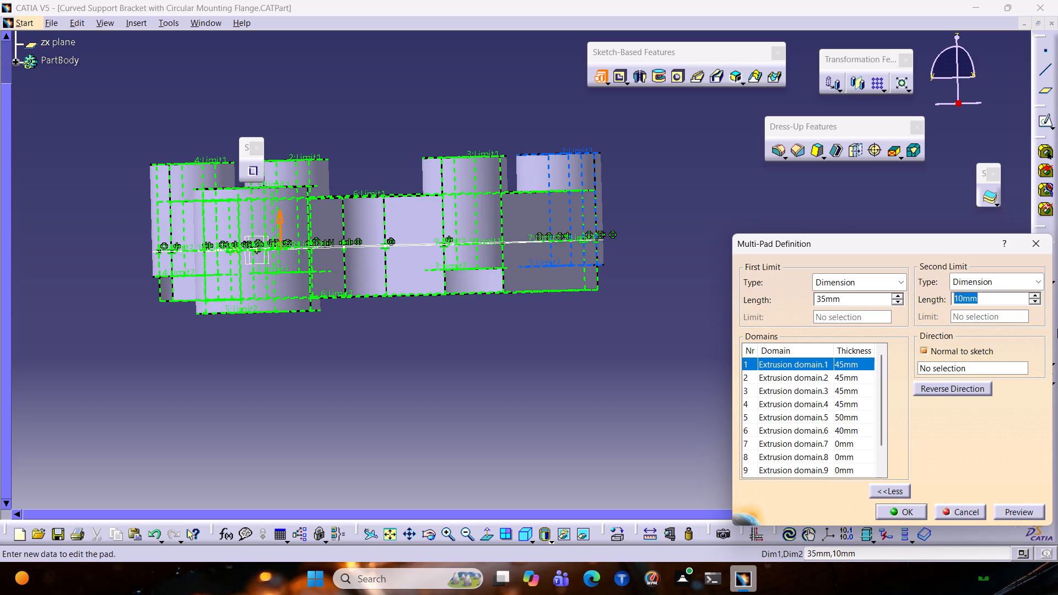
type("20")
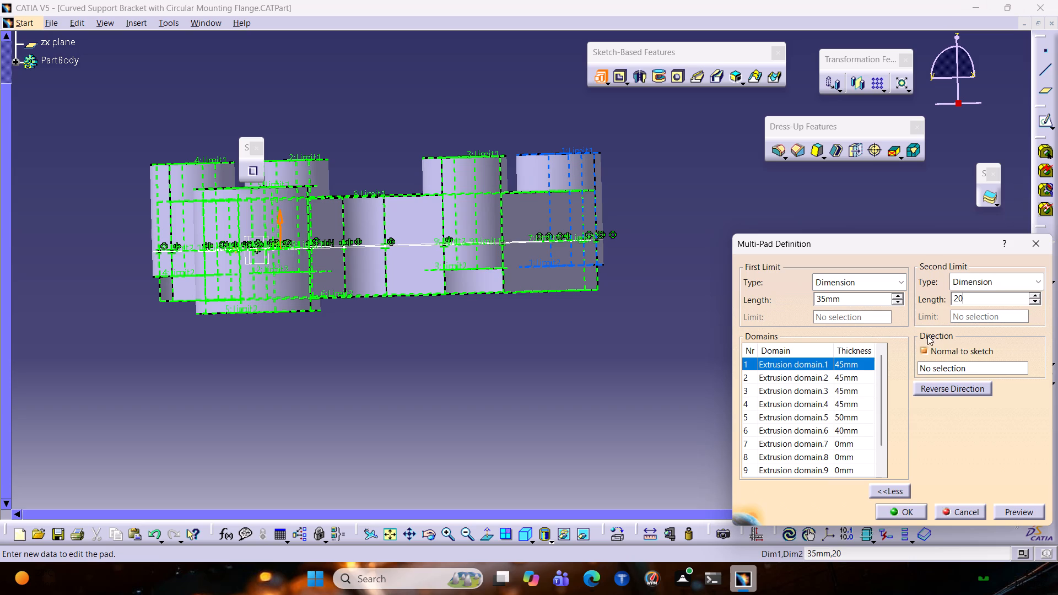
Set the first limit of Extrusion domain.1, a corner boss ring, to 25 mm and preview the Multi-Pad.
left_click_drag(843, 298, 764, 300)
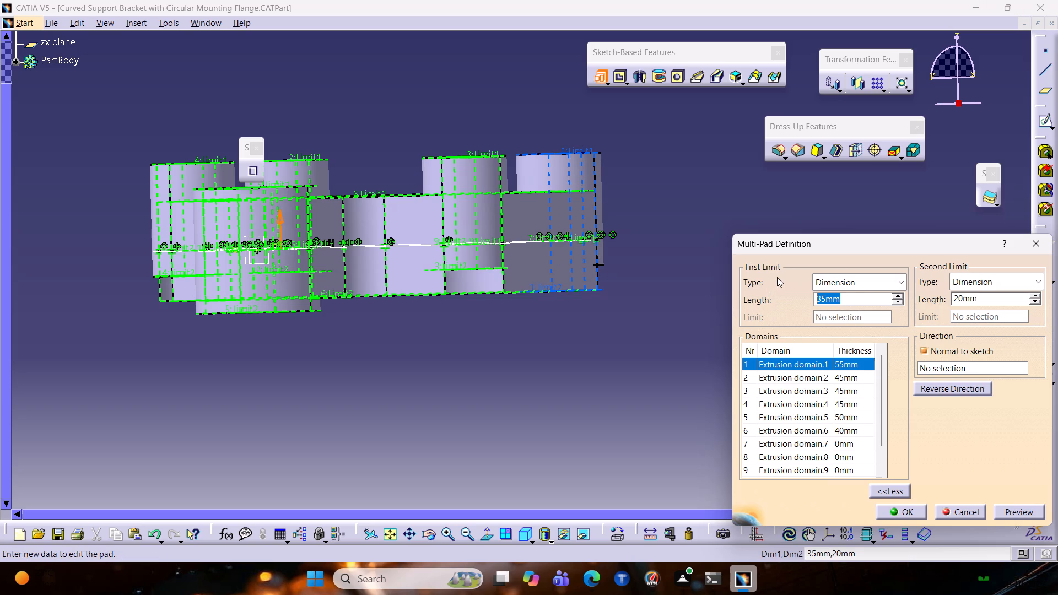
middle_click_drag(631, 292, 508, 284)
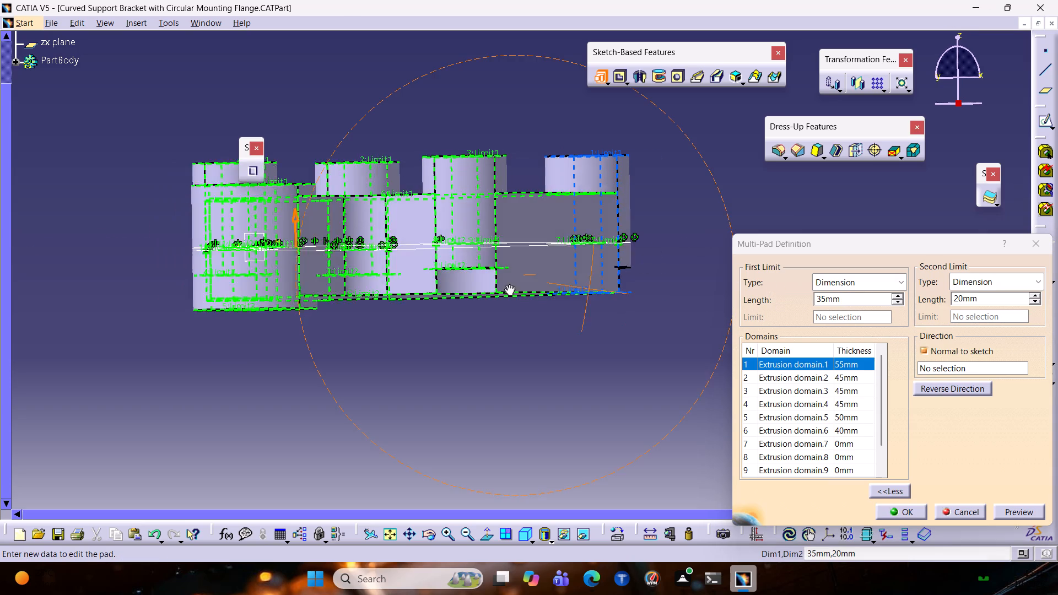
middle_click_drag(508, 284, 407, 289)
middle_click_drag(663, 337, 422, 323)
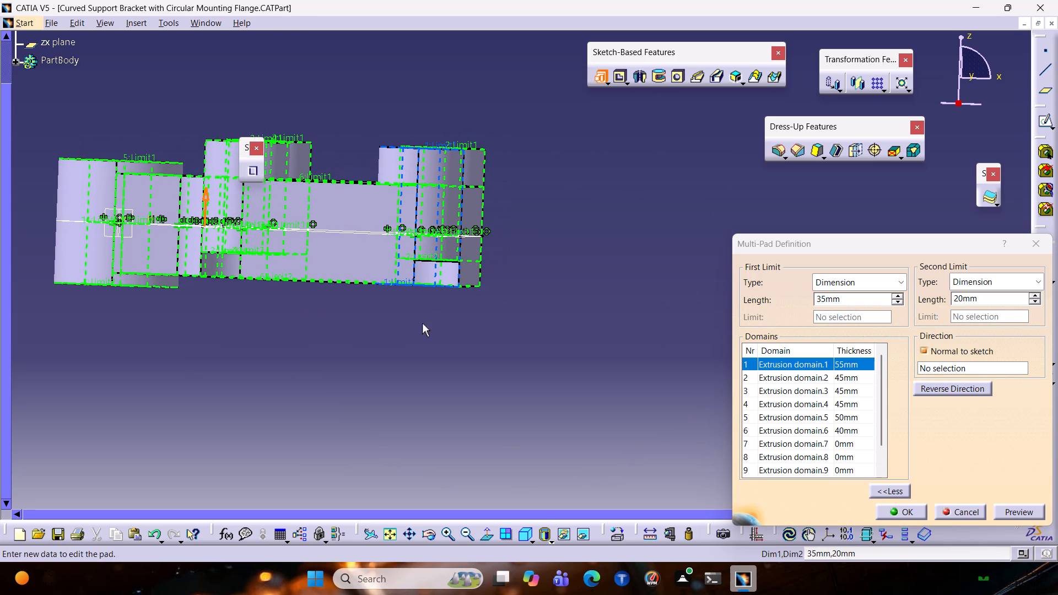
left_click_drag(773, 295, 743, 293)
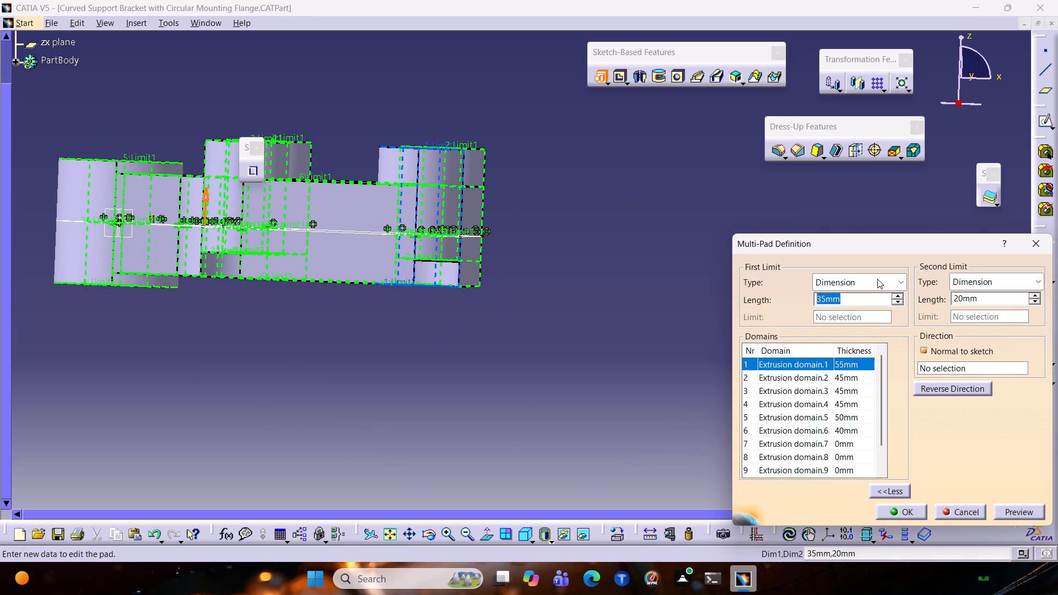
type("25")
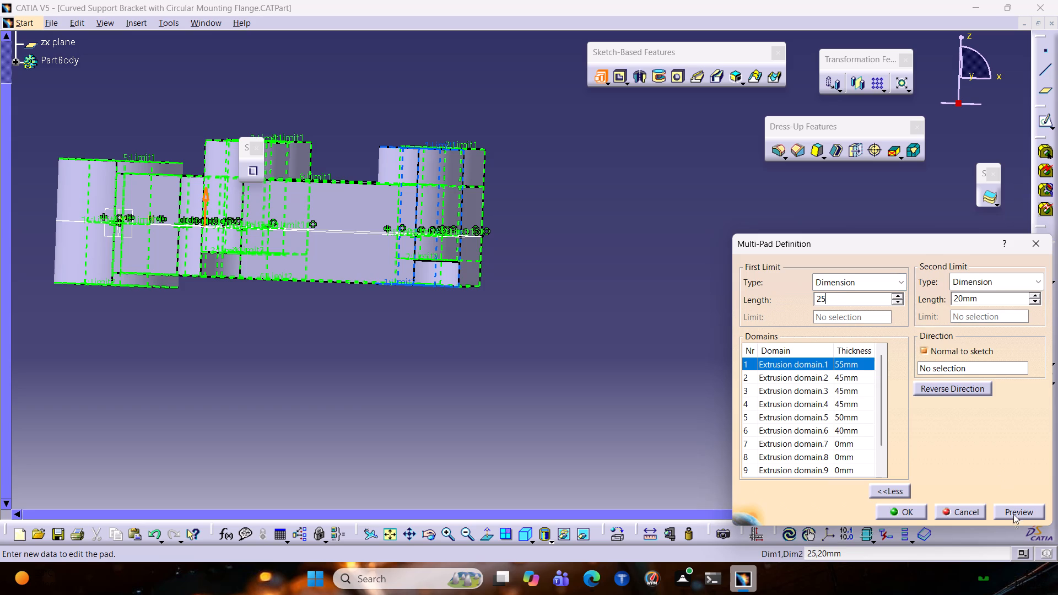
left_click(1013, 512)
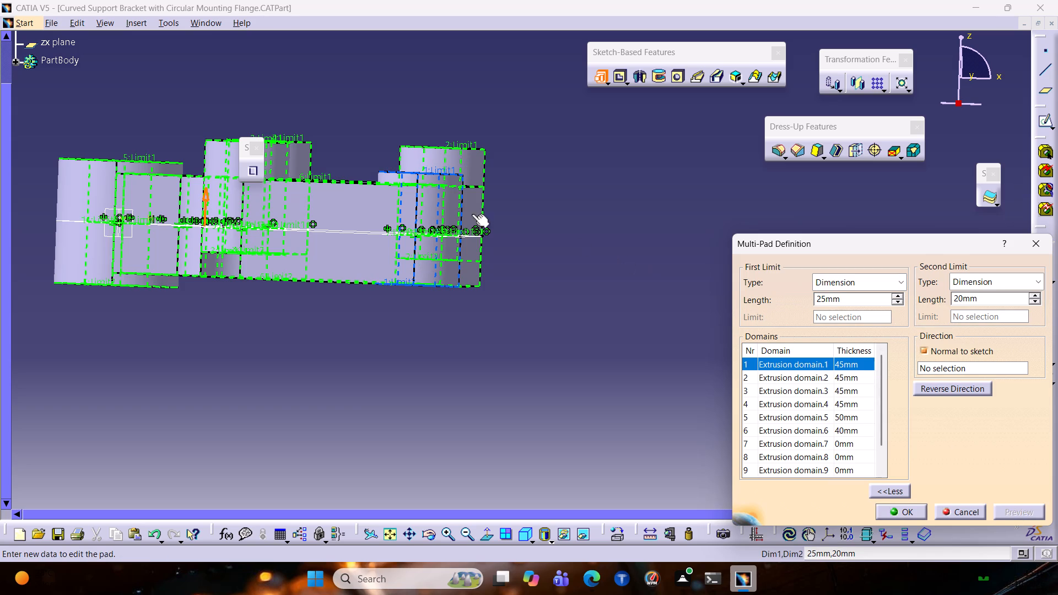
Set Extrusion domain.2, the second corner boss ring, to a 25 mm first limit and a 20 mm second limit.
middle_click_drag(516, 236, 554, 194, "ctrl")
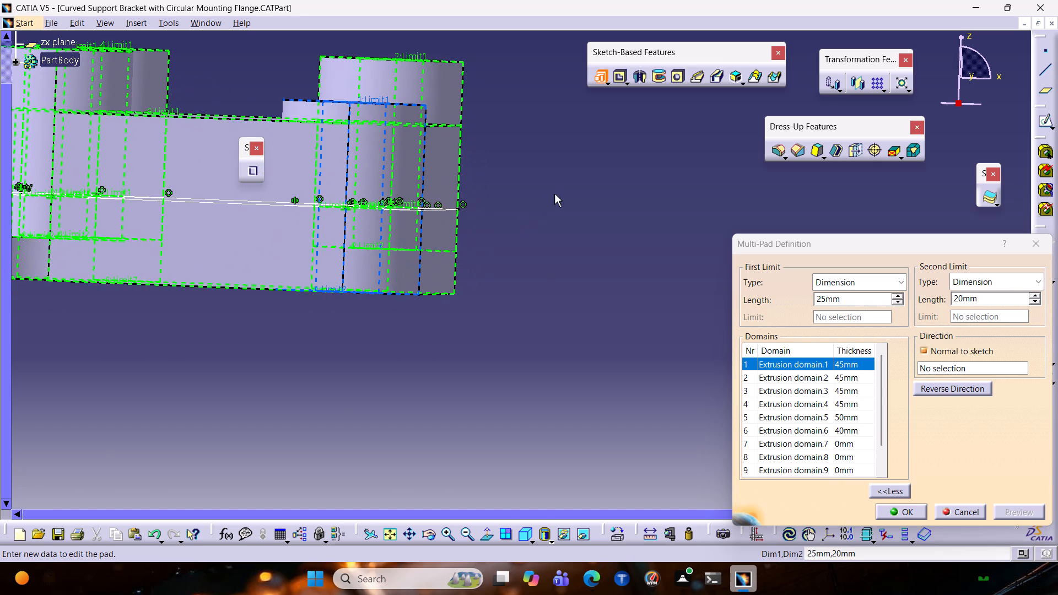
middle_click_drag(495, 252, 424, 256)
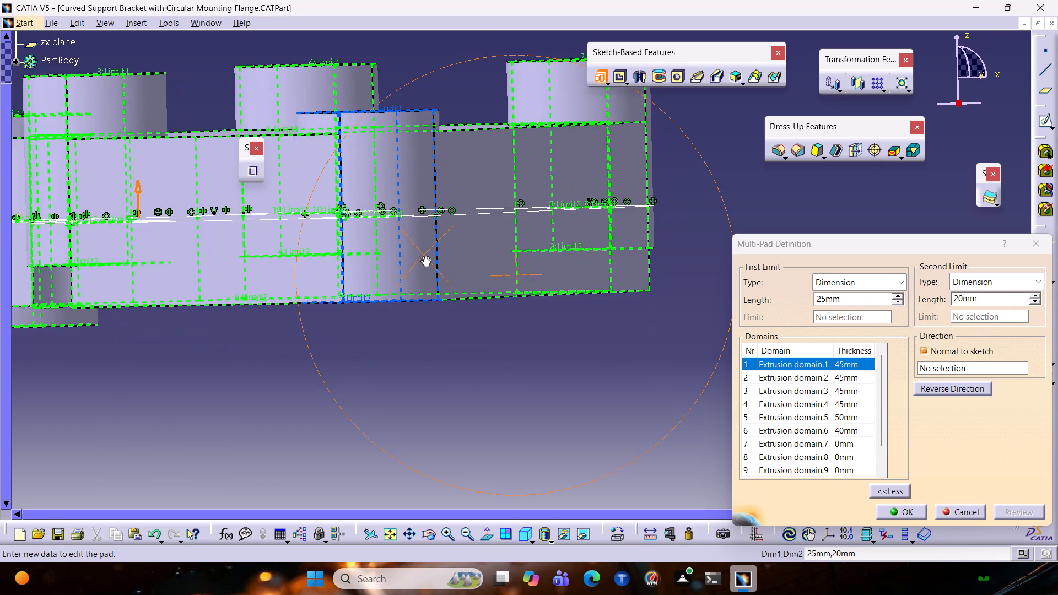
middle_click_drag(424, 256, 554, 271)
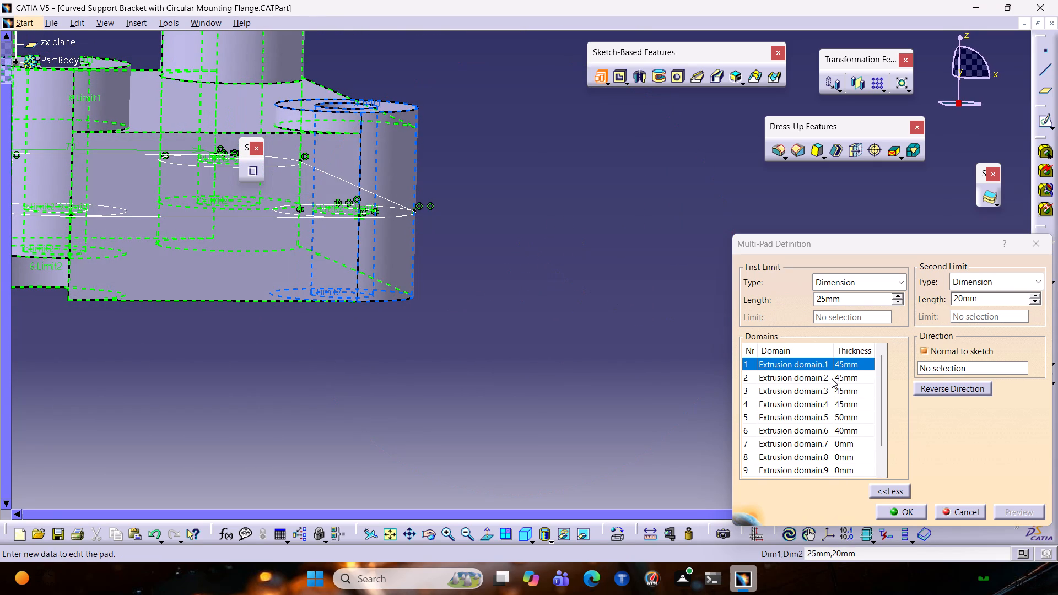
left_click(832, 378)
left_click_drag(854, 301, 784, 294)
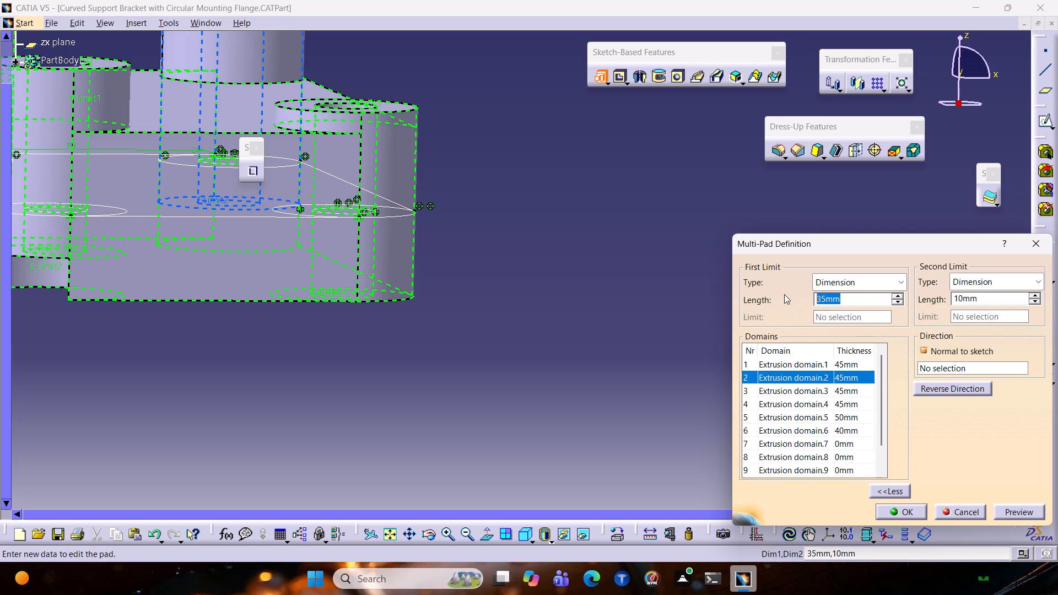
key("2")
key("5")
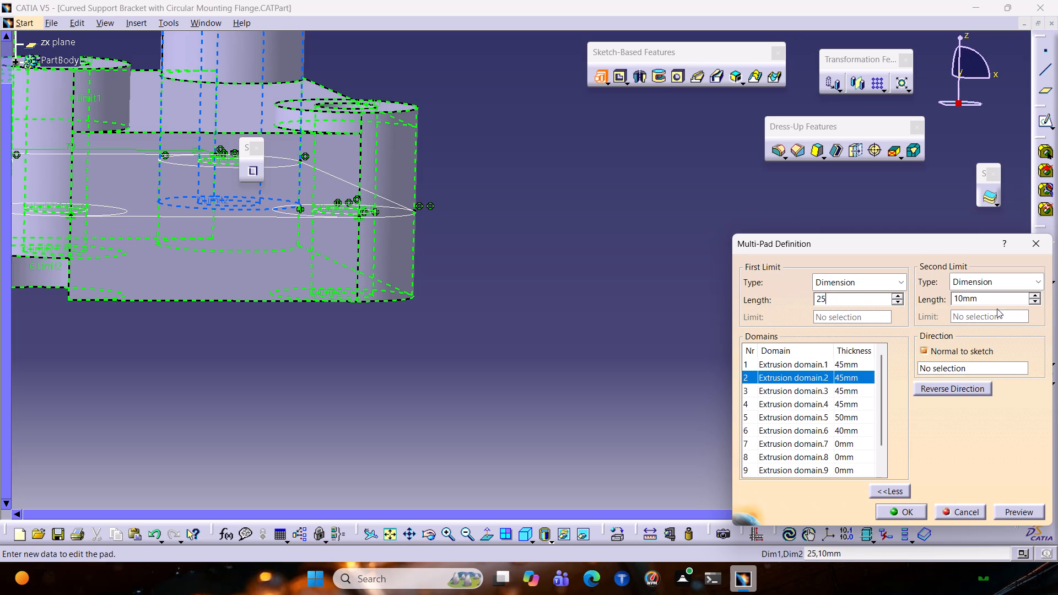
left_click(997, 302)
left_click_drag(992, 297, 903, 286)
type("20")
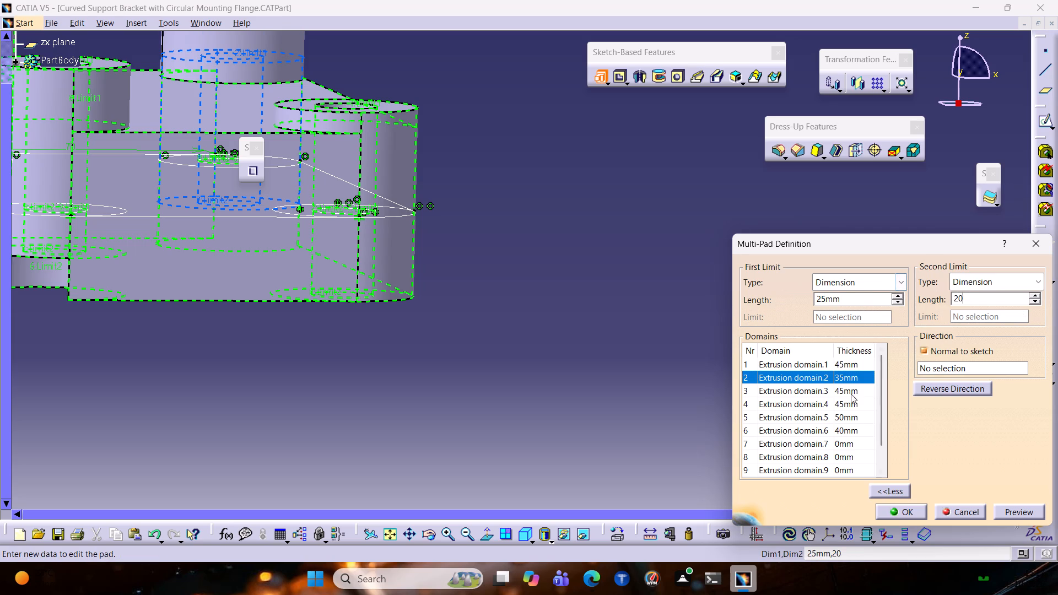
Set Extrusion domain.3, the third corner boss ring, to a 25 mm first limit and a 20 mm second limit.
left_click(841, 390)
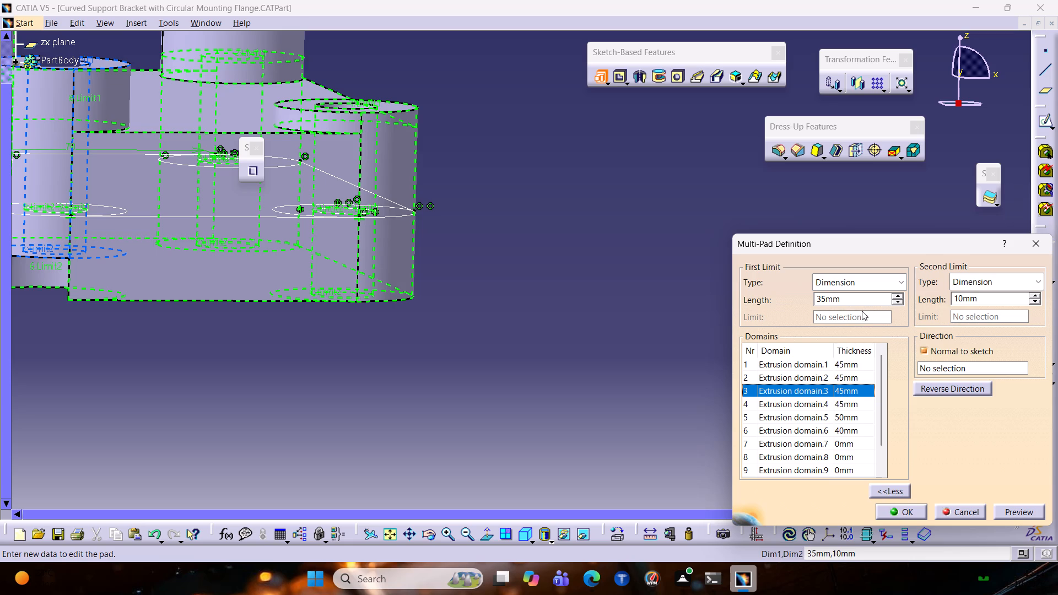
left_click_drag(843, 301, 771, 299)
type("25")
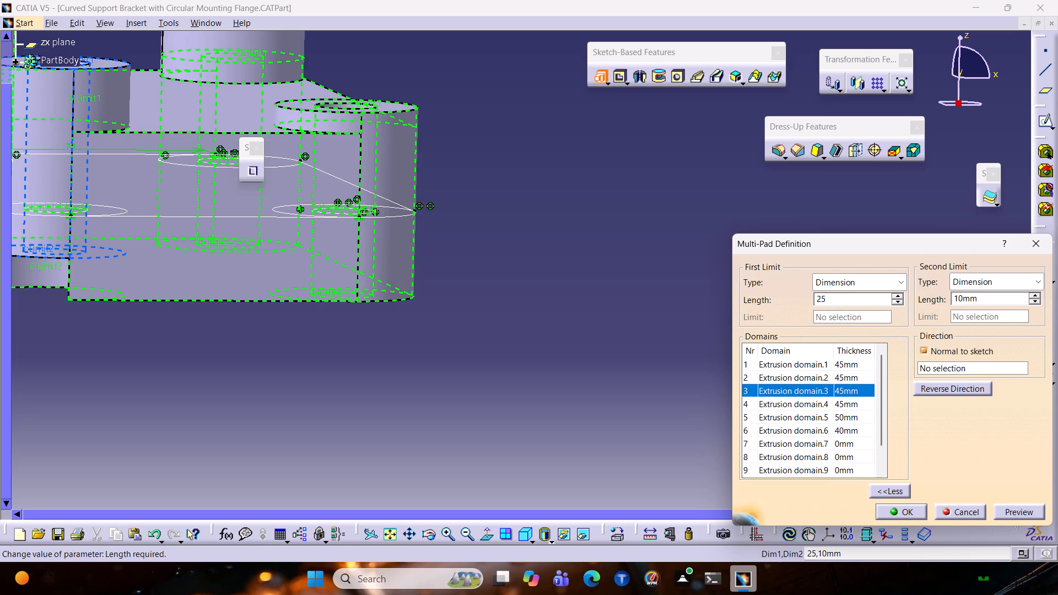
left_click_drag(989, 300, 916, 297)
type("20")
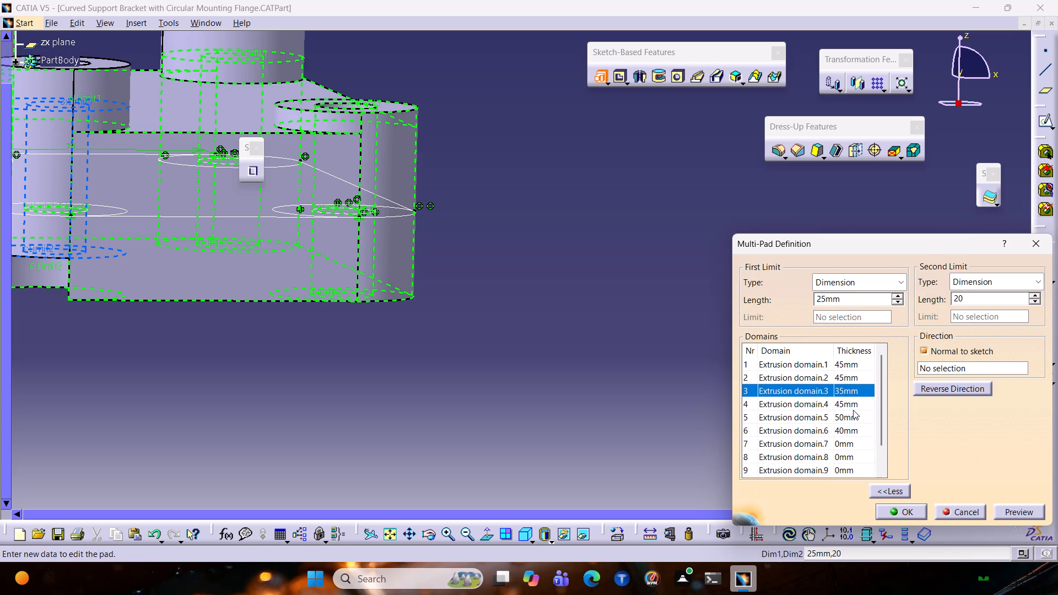
Set Extrusion domain.4, the last corner boss ring, to a 25 mm first limit and a 20 mm second limit, and preview the Multi-Pad.
left_click(867, 404)
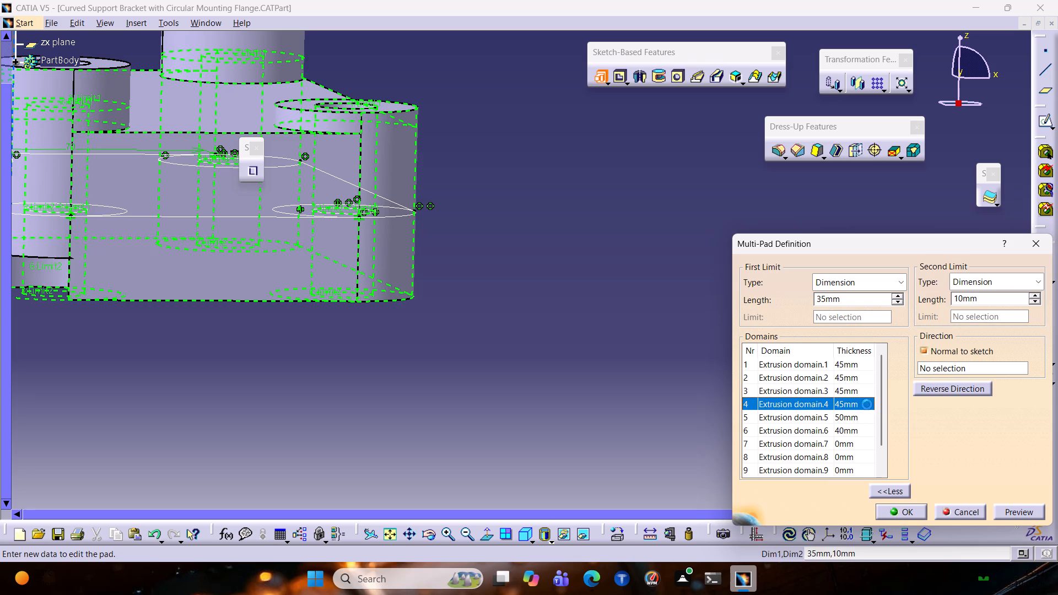
left_click_drag(852, 305, 710, 288)
type("25")
left_click_drag(989, 299, 837, 298)
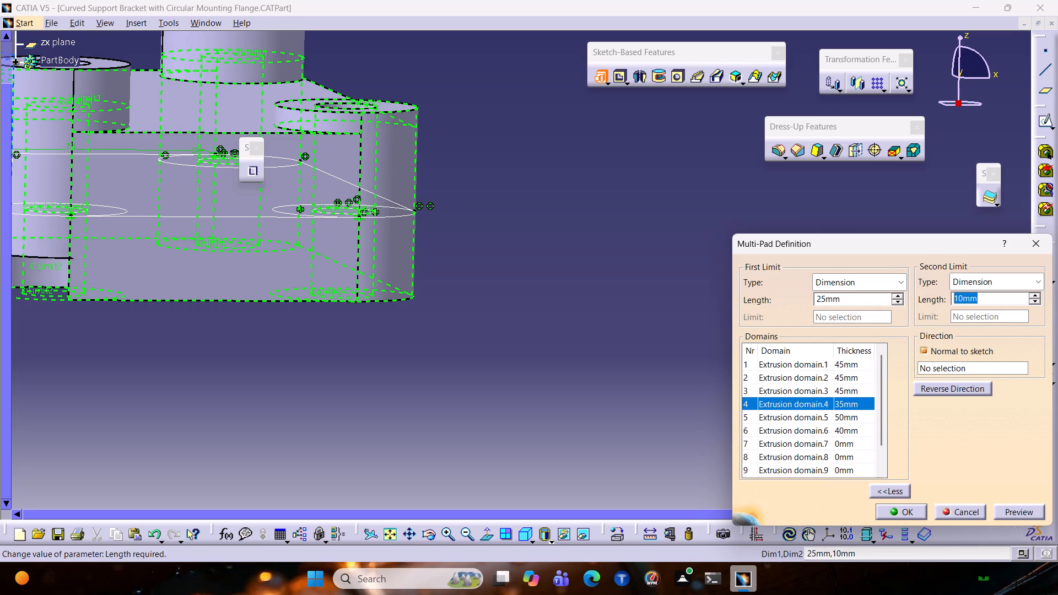
type("20")
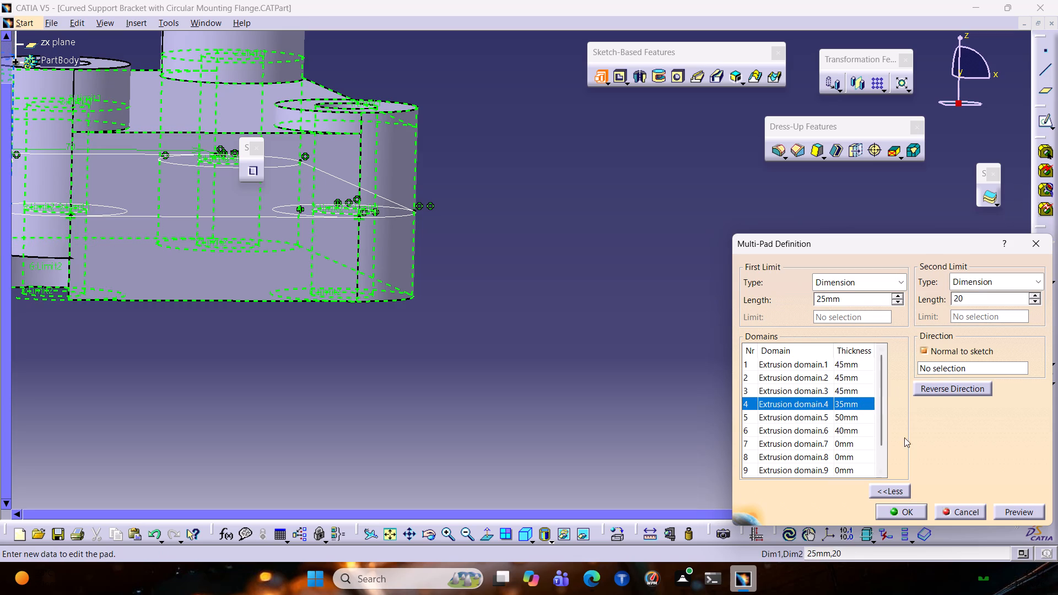
left_click(1003, 513)
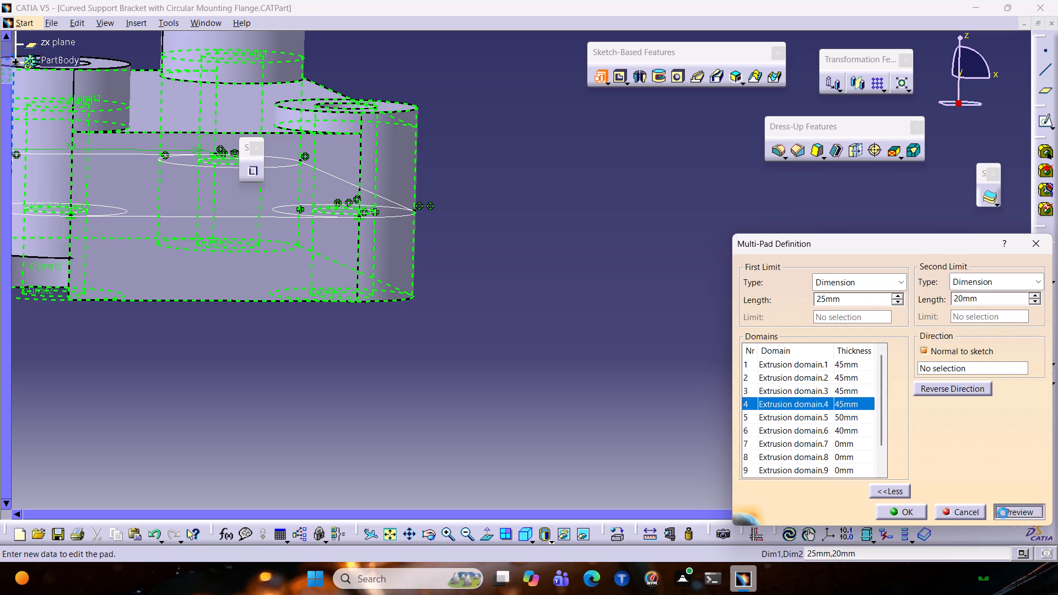
Examine the previewed bracket from several angles, checking the corner boss heights against the plate and the large flange ring.
middle_click_drag(457, 161, 443, 199, "ctrl")
middle_click_drag(525, 244, 519, 245)
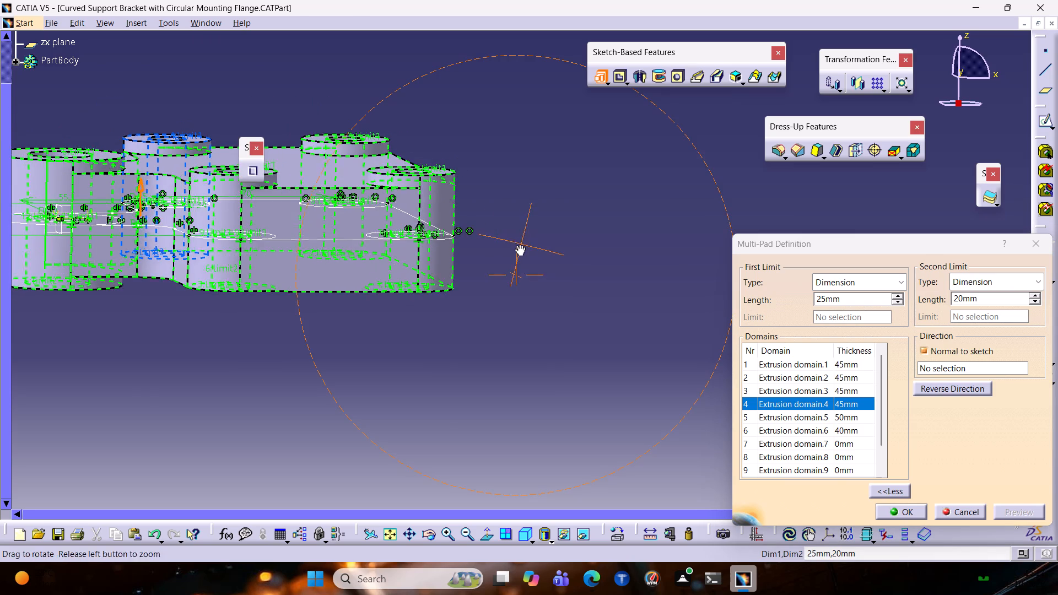
middle_click_drag(519, 245, 379, 309)
middle_click_drag(629, 245, 545, 273)
middle_click_drag(618, 225, 618, 225)
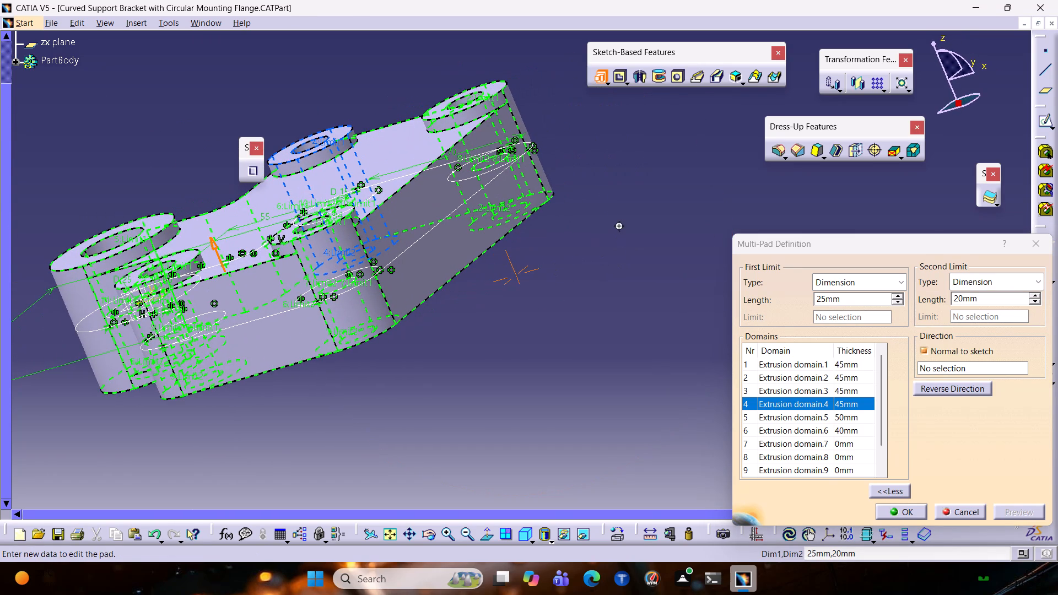
middle_click_drag(618, 225, 595, 245)
middle_click_drag(595, 245, 564, 253, "ctrl")
middle_click_drag(628, 224, 444, 282)
middle_click_drag(677, 202, 439, 269)
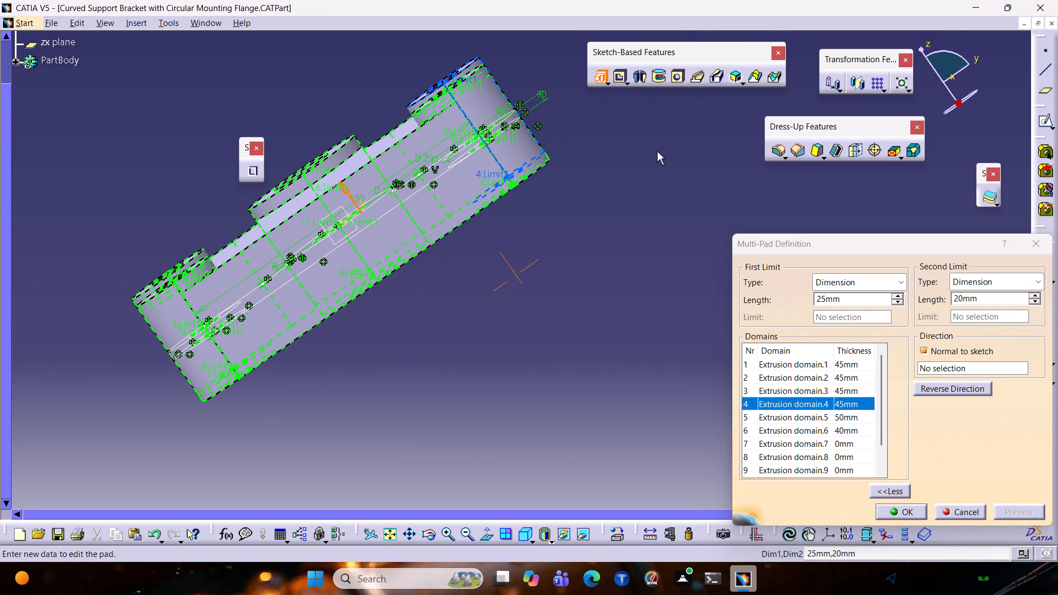
middle_click_drag(650, 158, 592, 215)
middle_click_drag(665, 144, 515, 258)
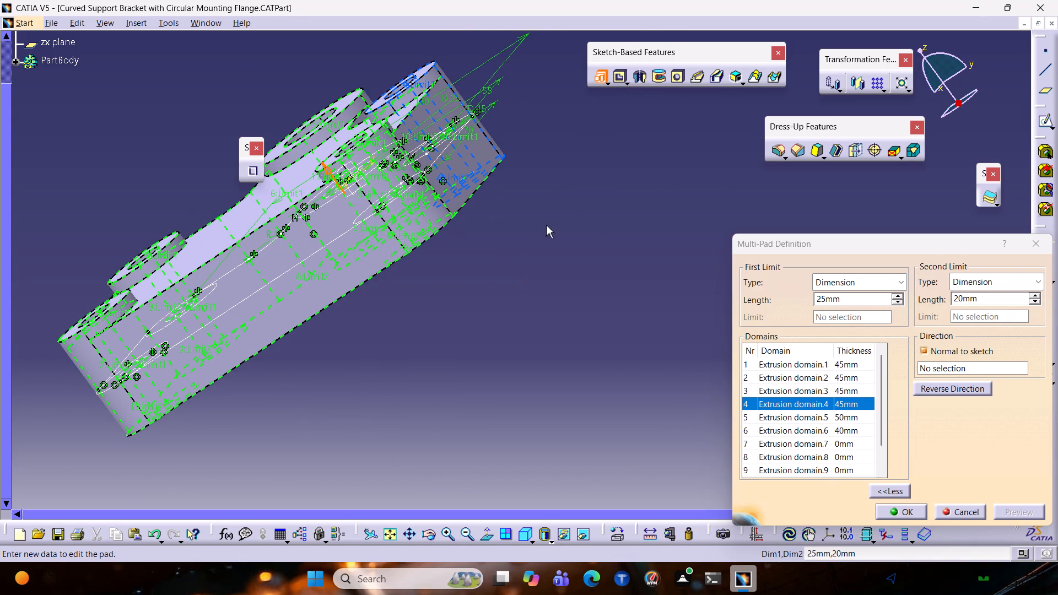
middle_click_drag(607, 148, 589, 171, "ctrl")
middle_click_drag(595, 140, 512, 227)
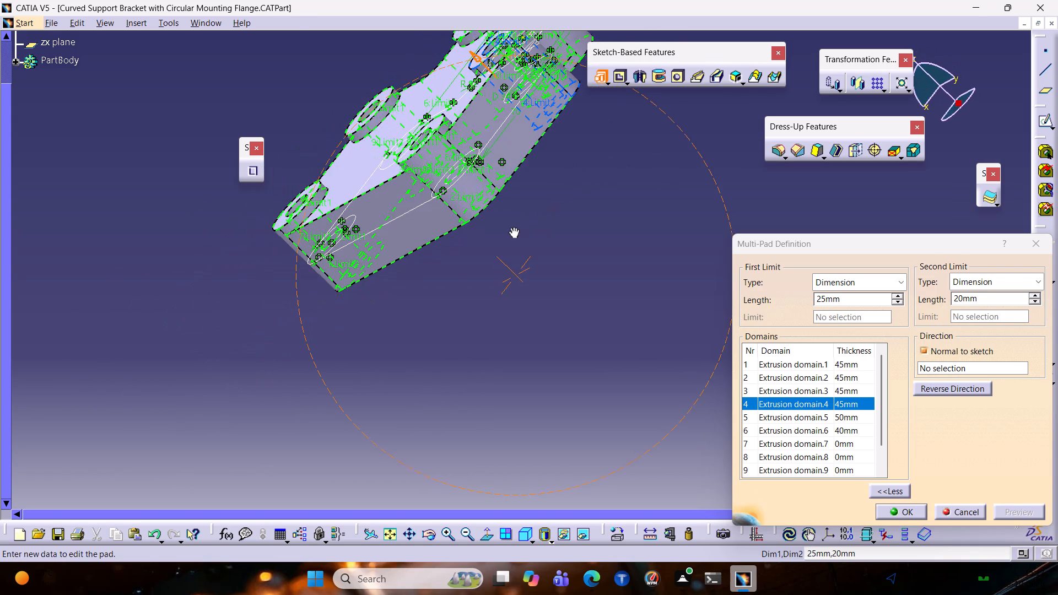
middle_click_drag(512, 227, 512, 221)
middle_click_drag(587, 133, 458, 250)
middle_click_drag(506, 144, 463, 193, "ctrl")
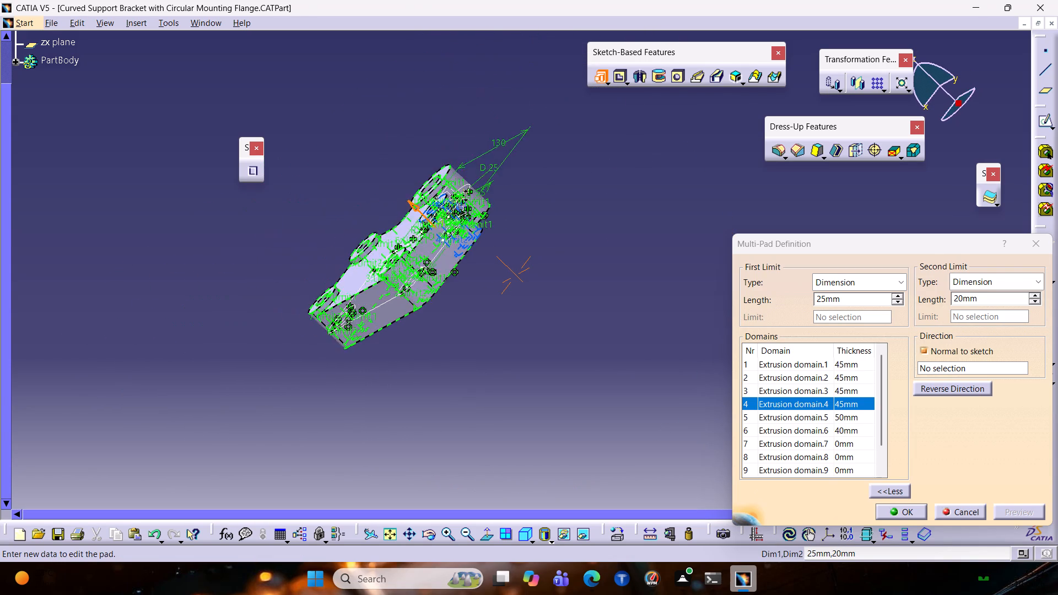
middle_click_drag(463, 193, 528, 160, "ctrl")
middle_click_drag(502, 170, 431, 288)
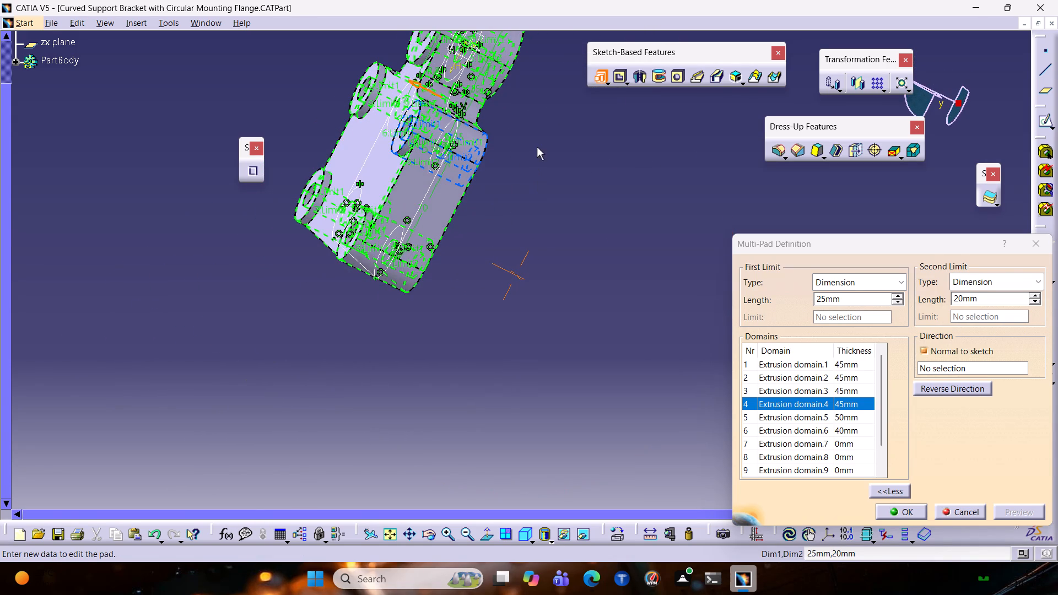
middle_click_drag(535, 142, 481, 236)
Create the Multi-Pad with the limits set for the bosses, plate and flange ring.
left_click(902, 516)
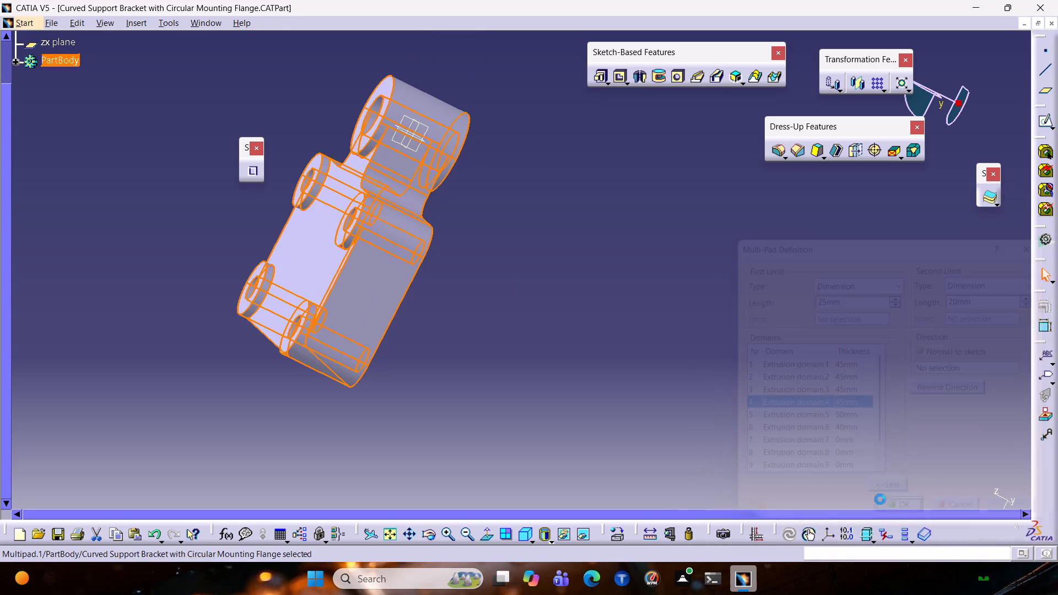
left_click(584, 275)
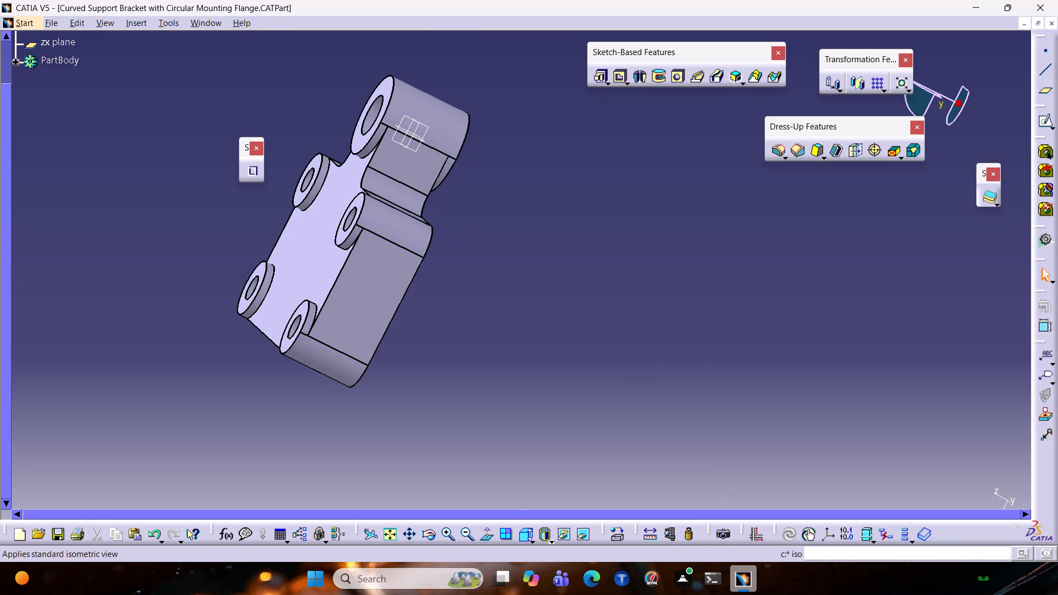
Inspect the finished bracket solid in the standard isometric and front views.
left_click(523, 540)
middle_click_drag(461, 174, 434, 251)
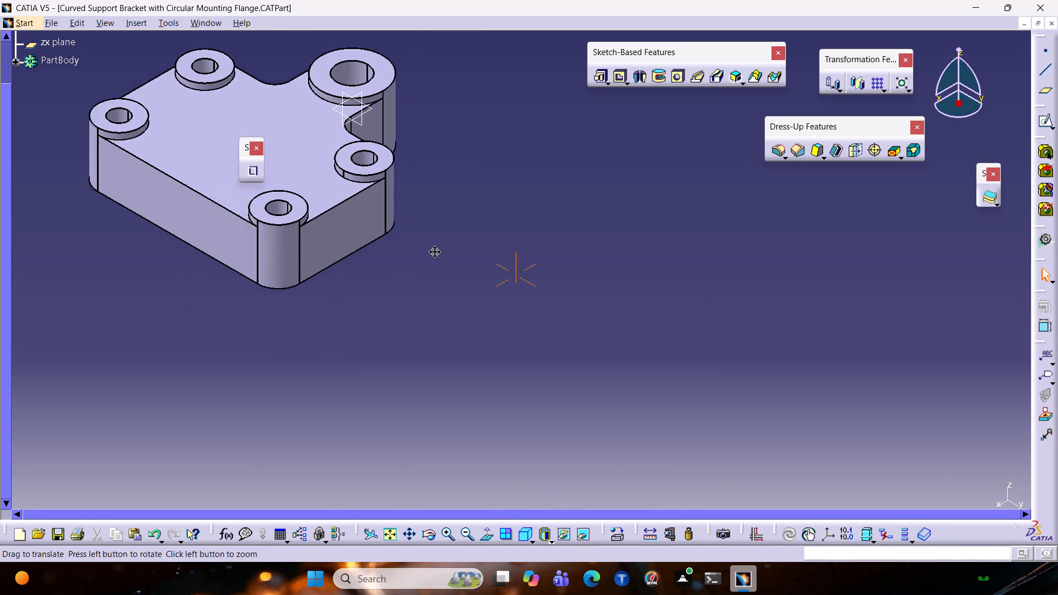
middle_click_drag(434, 251, 407, 305)
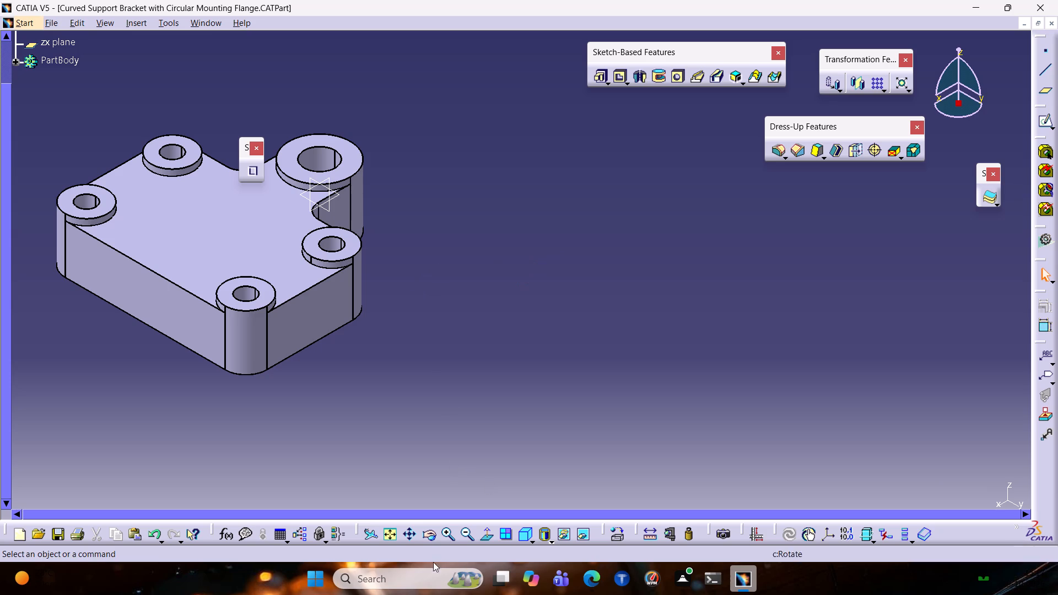
left_click(488, 537)
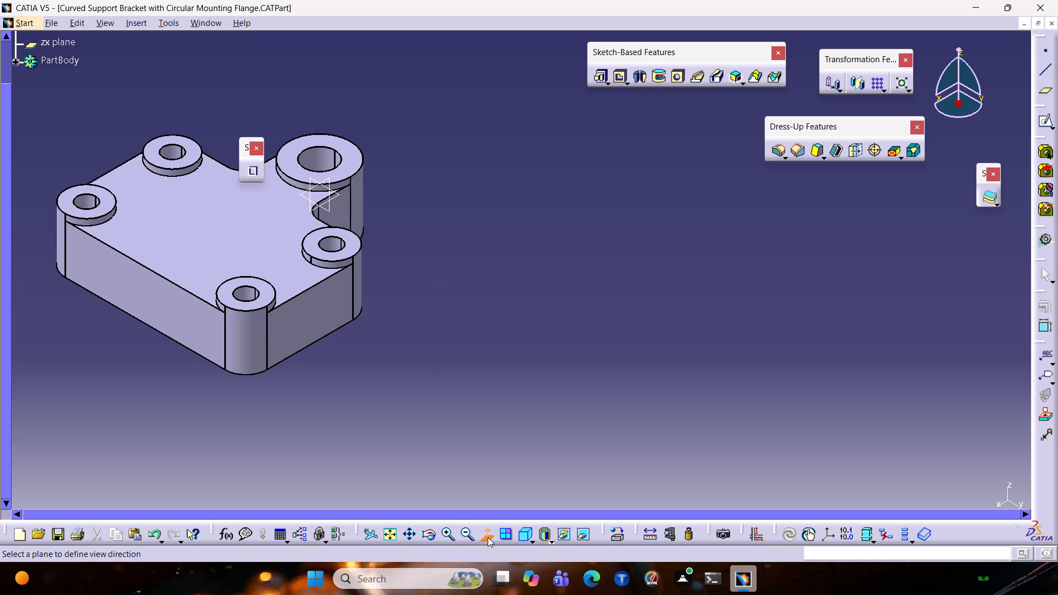
left_click(488, 537)
left_click(521, 531)
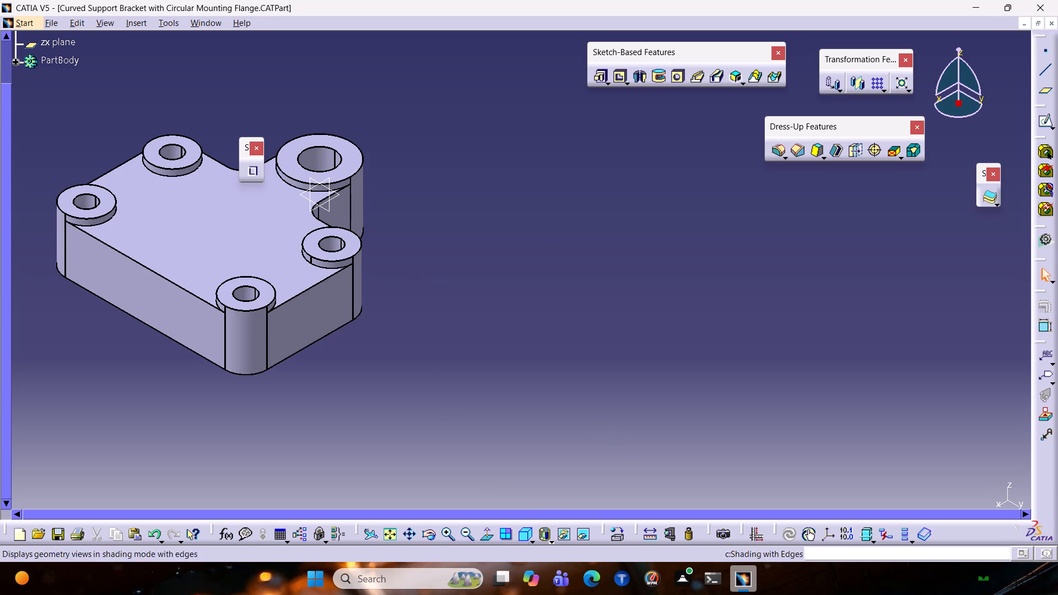
left_click(528, 541)
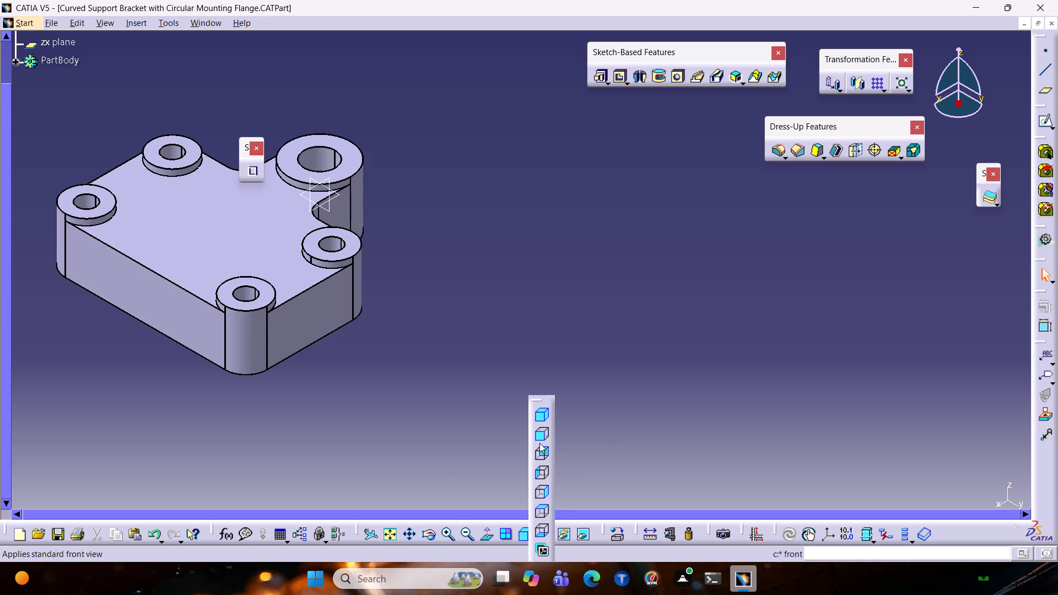
left_click(540, 436)
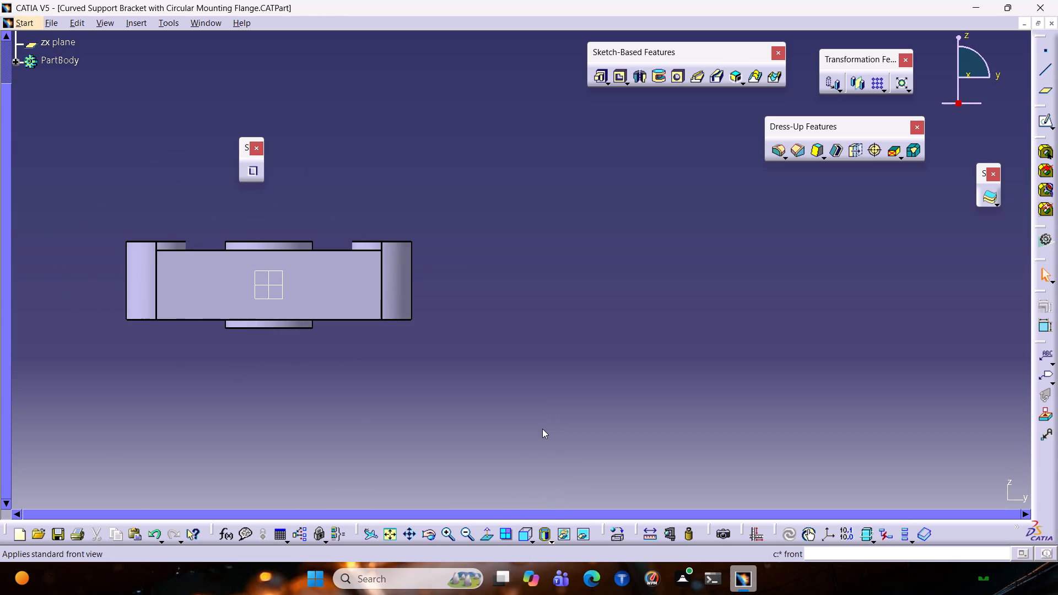
left_click(488, 525)
left_click(482, 534)
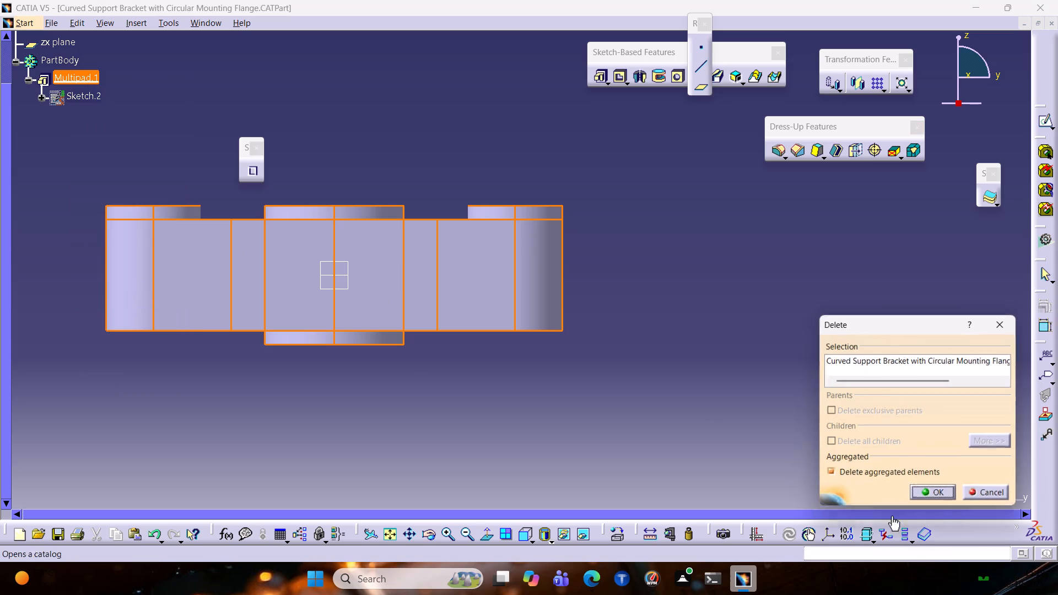
Delete the Multi-Pad together with its aggregated sketch, leaving the PartBody empty.
left_click(937, 492)
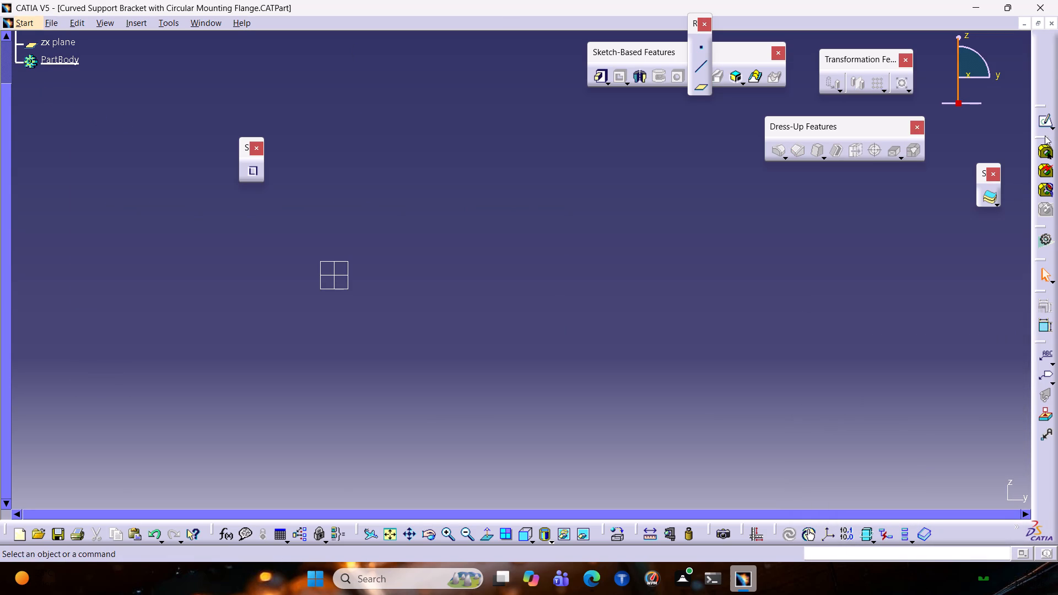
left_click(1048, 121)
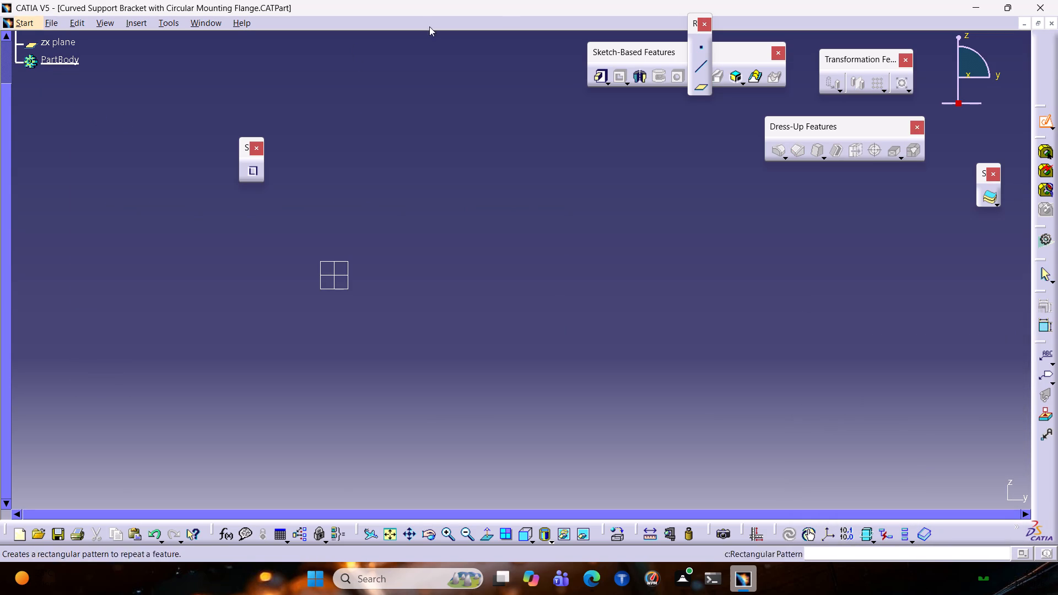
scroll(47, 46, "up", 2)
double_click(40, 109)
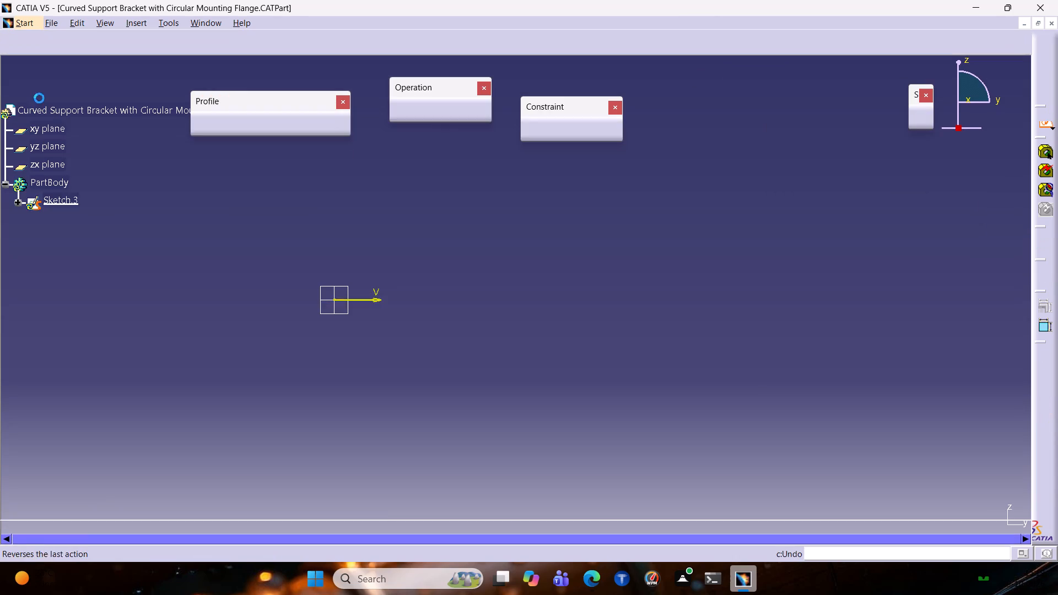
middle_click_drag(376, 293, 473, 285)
Open a new sketch on the xy plane and orient it to the standard top view.
double_click(1045, 124)
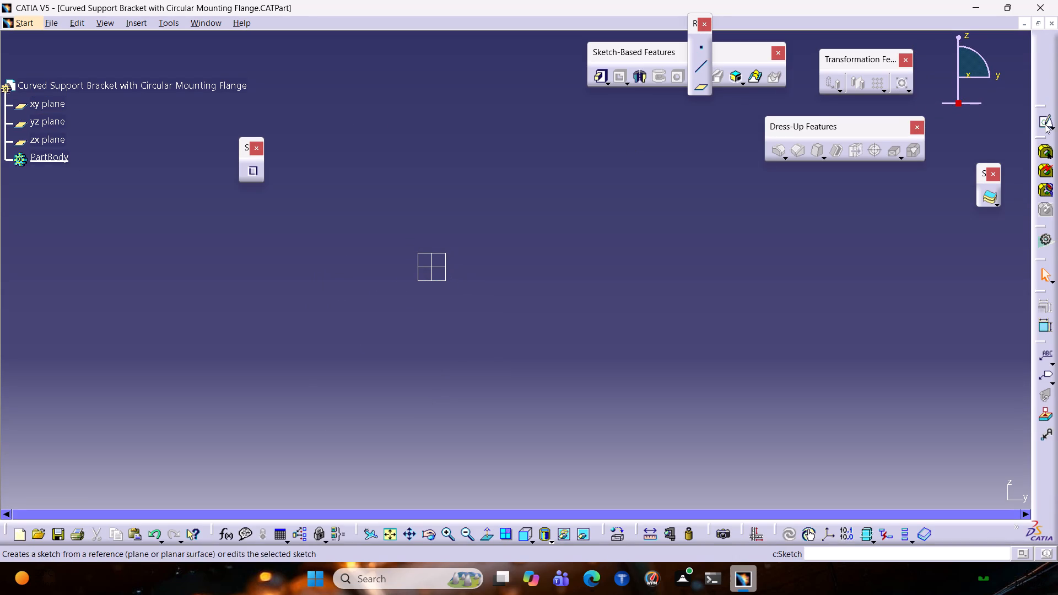
left_click(440, 266)
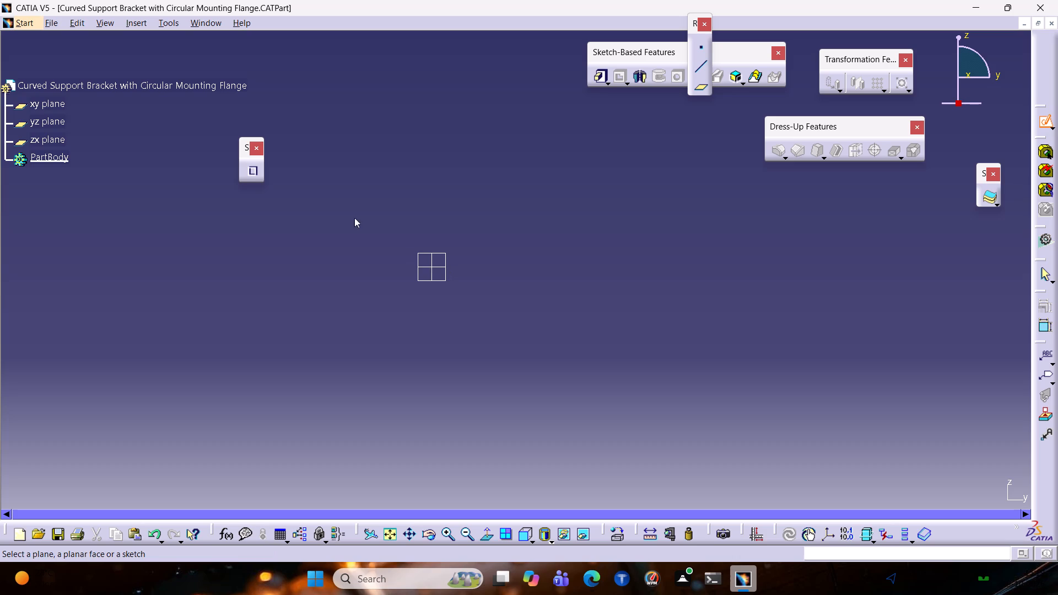
left_click(46, 158)
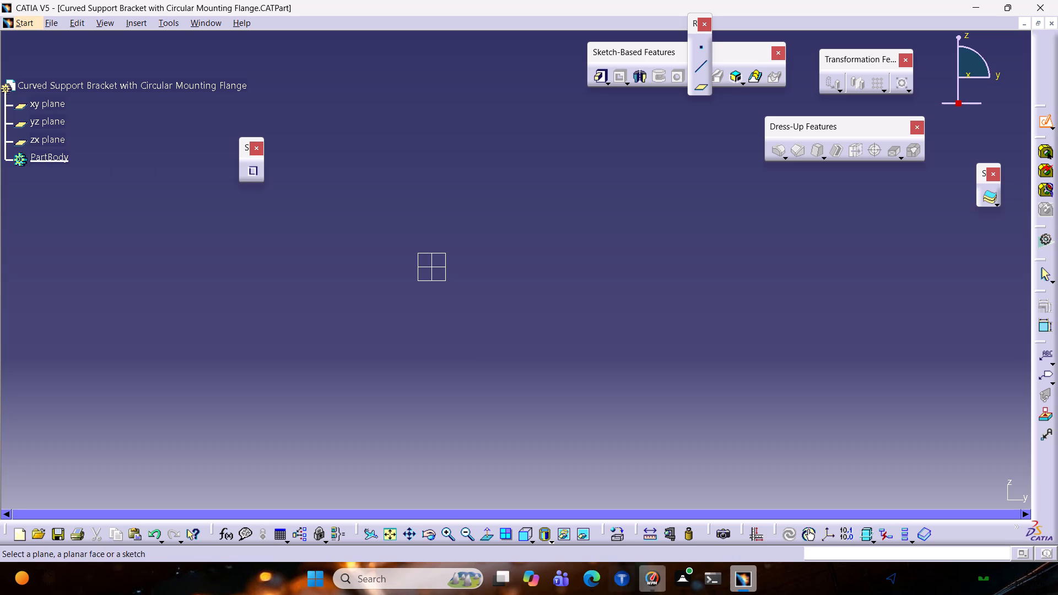
left_click(531, 535)
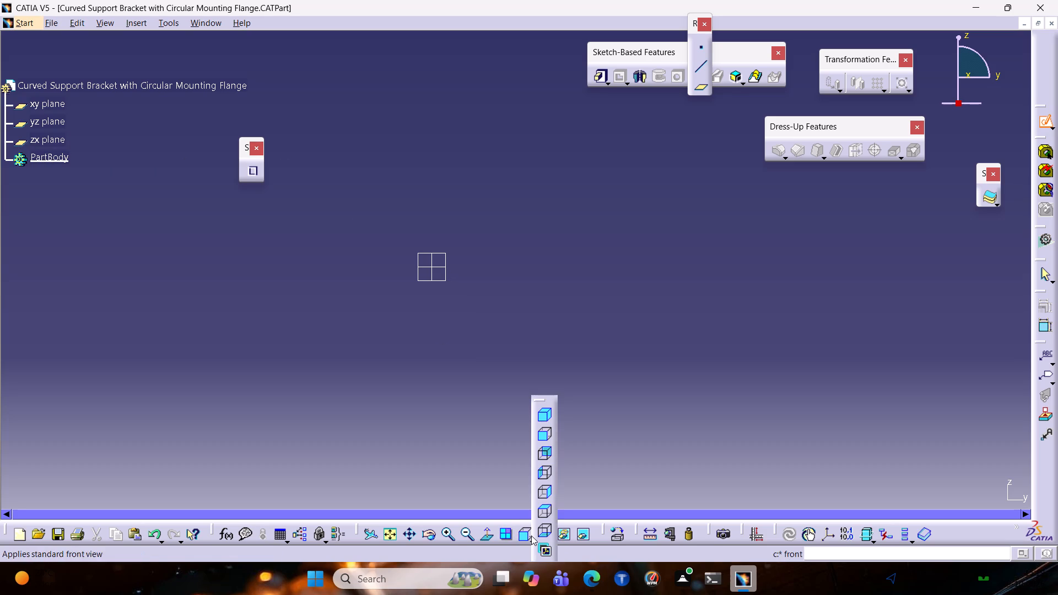
left_click(546, 413)
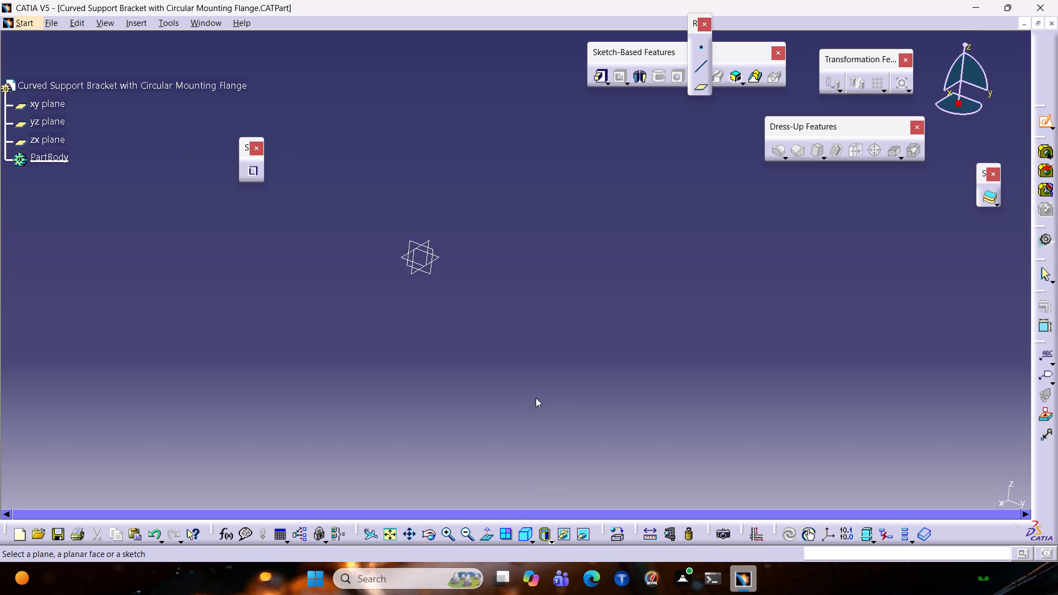
left_click(55, 104)
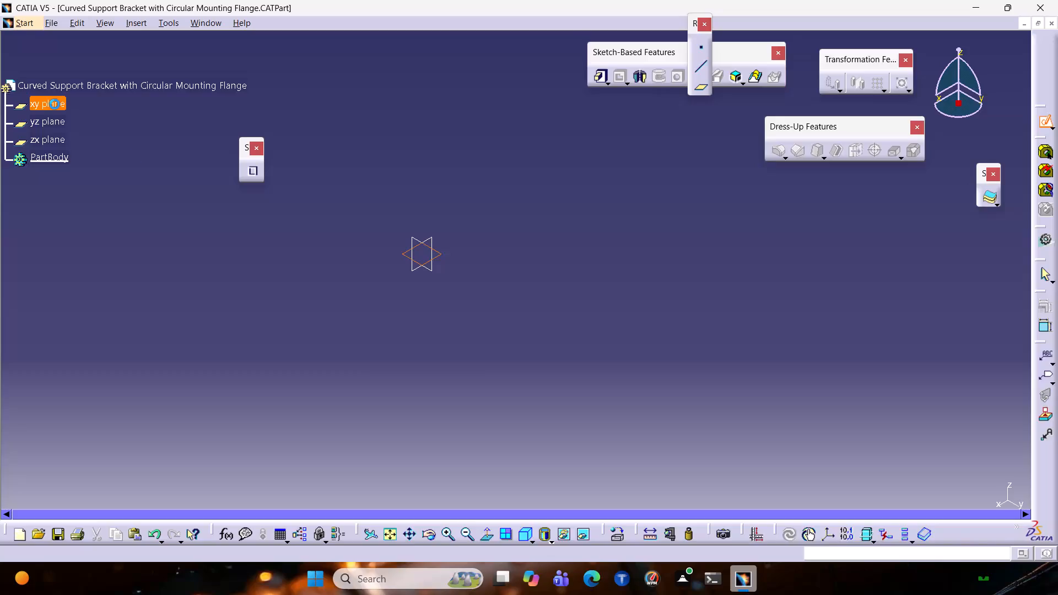
middle_click_drag(538, 356, 334, 262)
key("f")
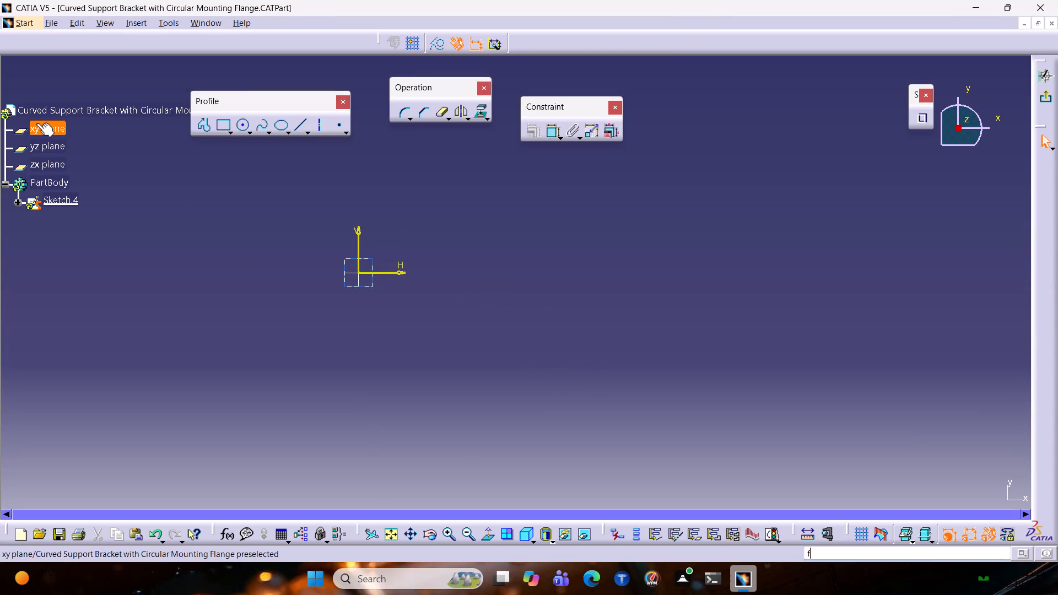
left_click(532, 538)
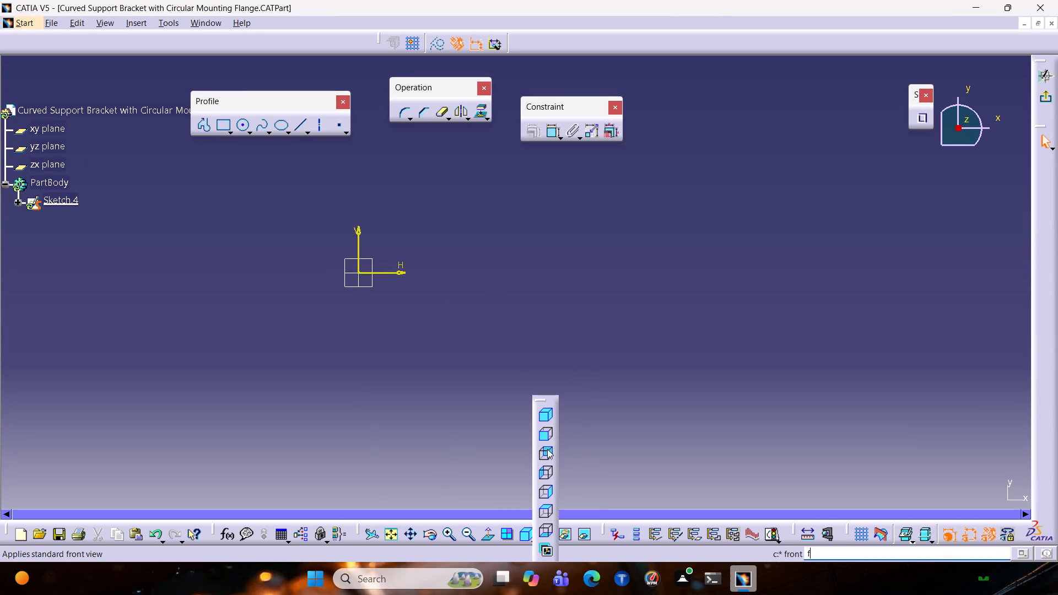
left_click(547, 516)
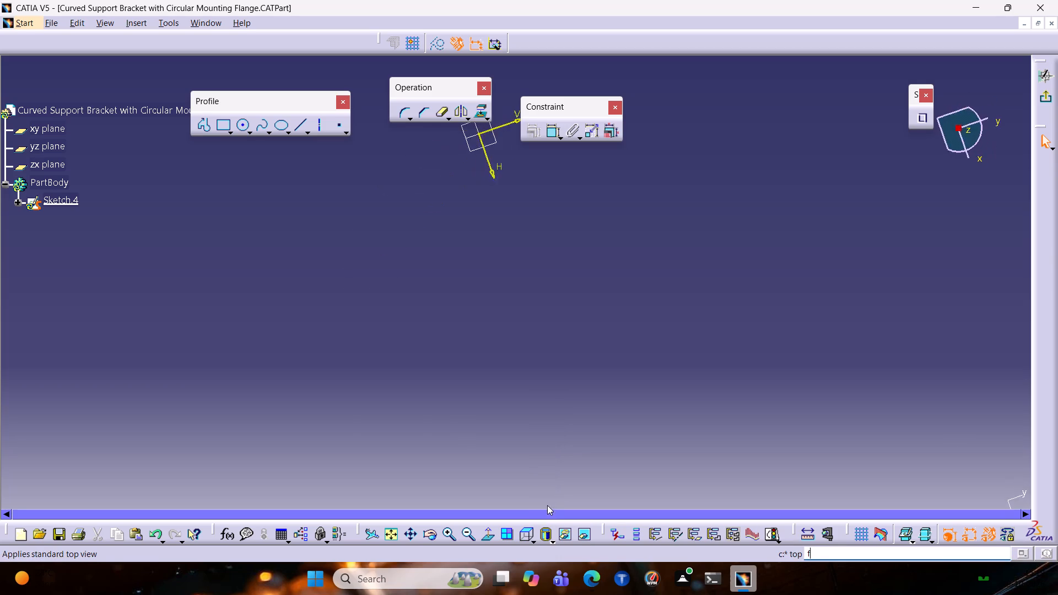
middle_click_drag(540, 233, 430, 350)
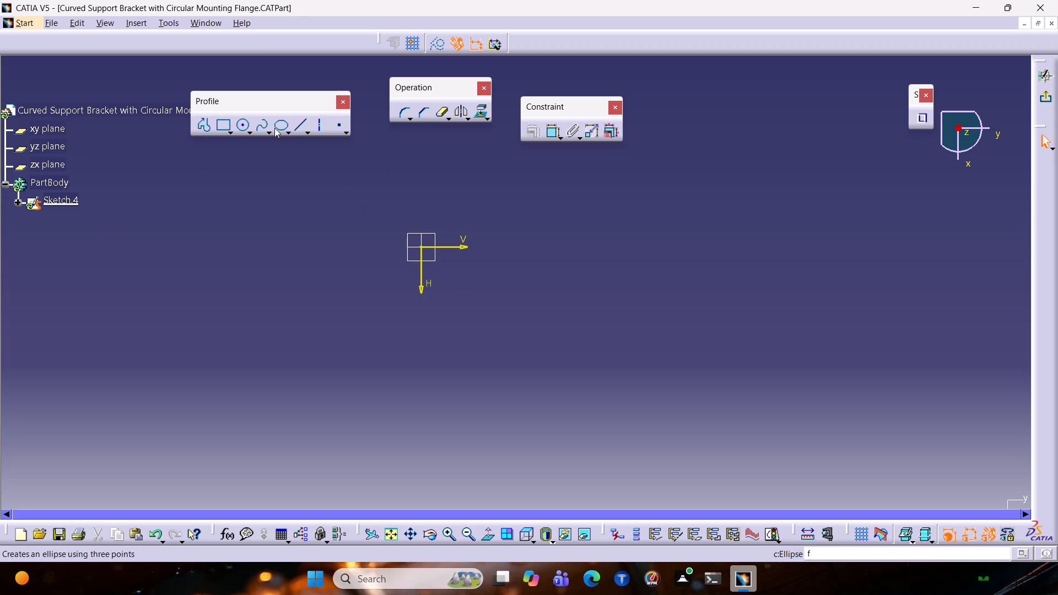
Draw two concentric circles centred on the sketch origin, about 47 mm and 25 mm in diameter.
left_click(244, 122)
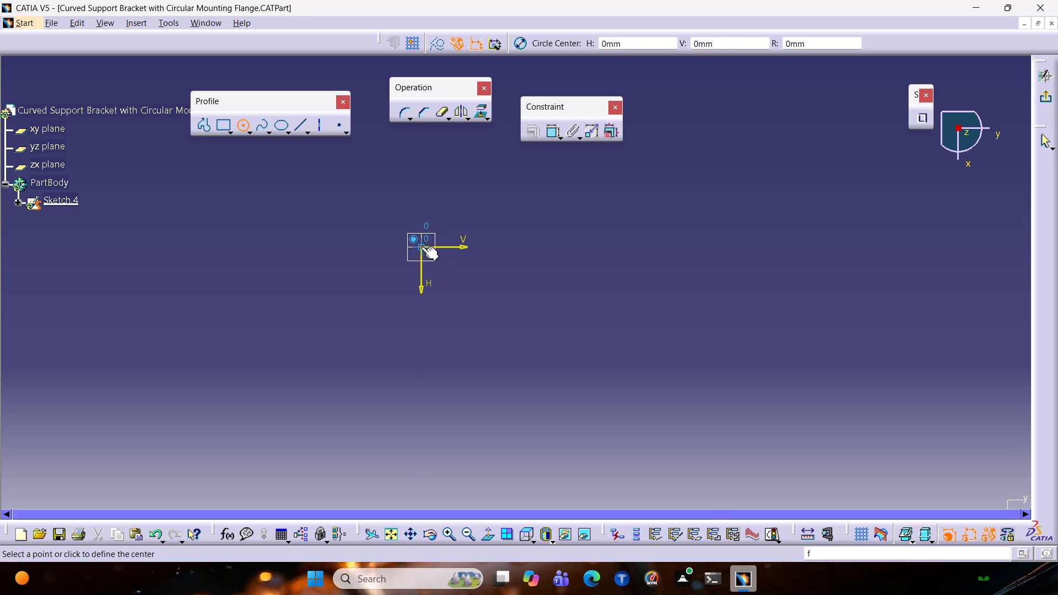
left_click(422, 246)
left_click(445, 305)
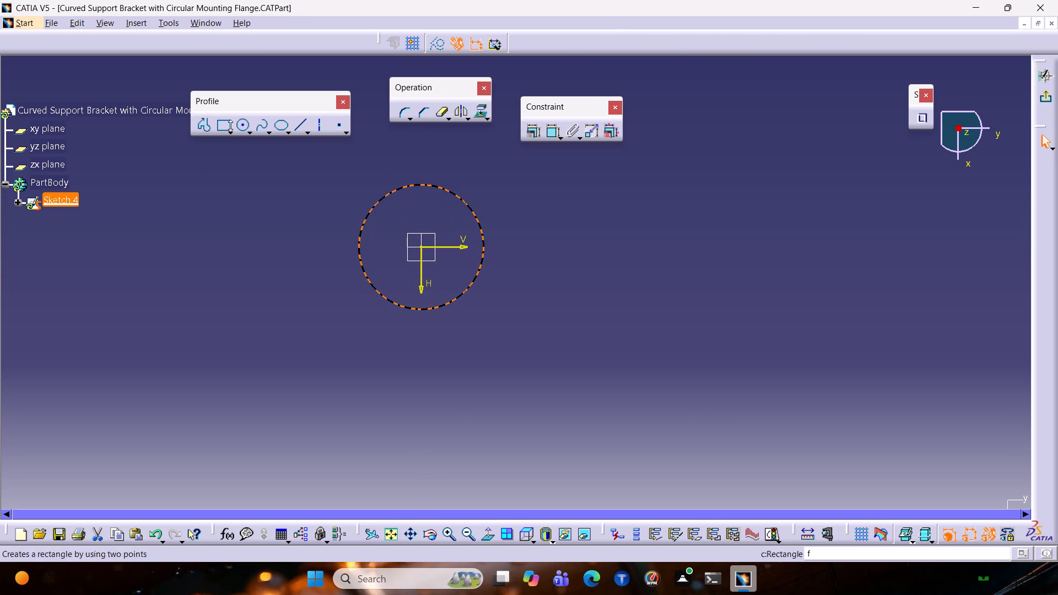
left_click(239, 125)
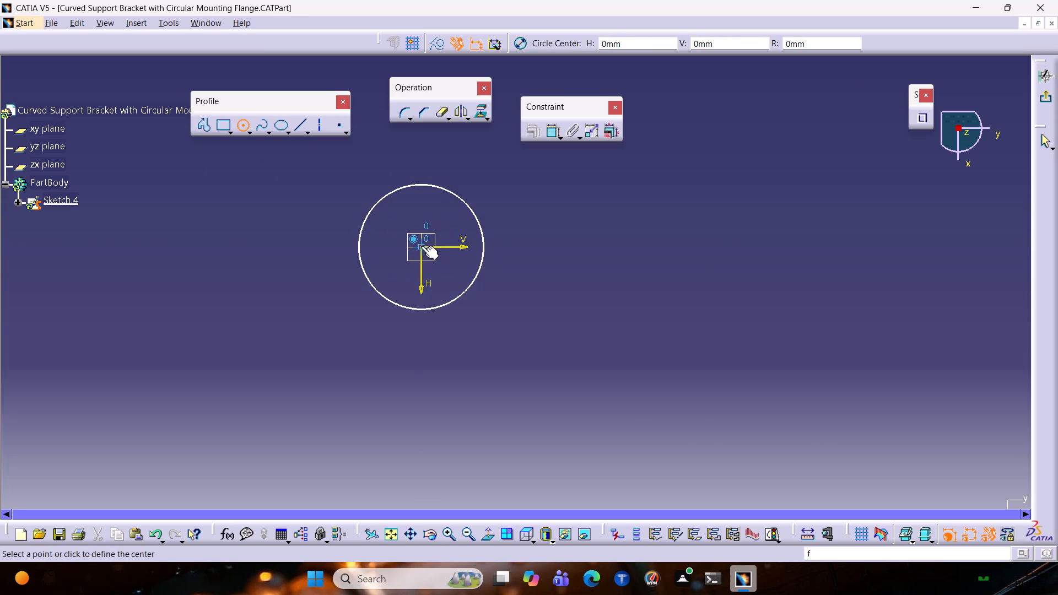
left_click(422, 246)
left_click(433, 279)
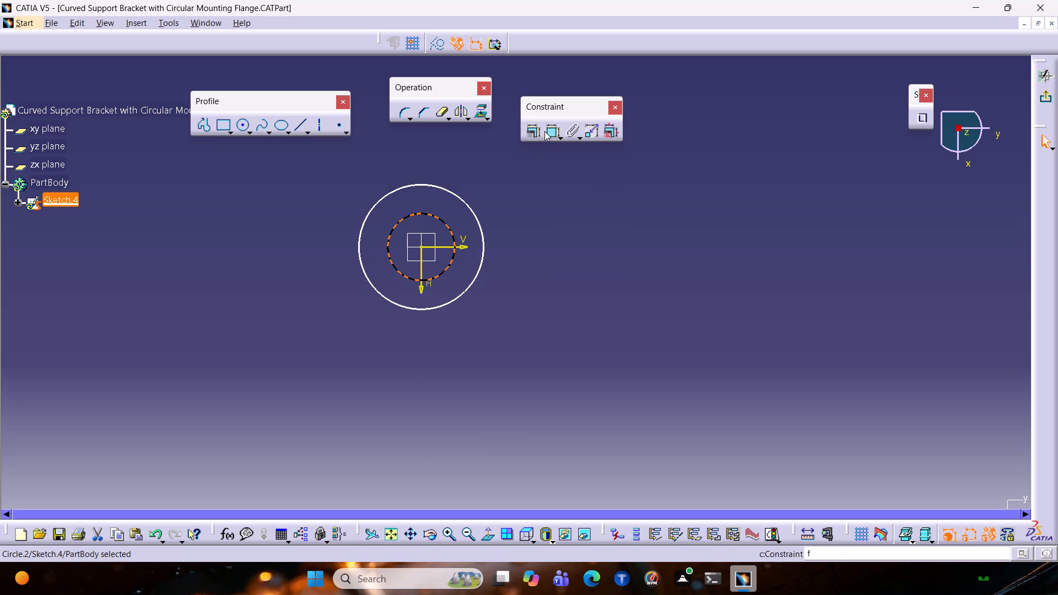
Add diameter constraints to the inner and outer circles centred on the origin.
left_click(553, 131)
left_click(520, 200)
left_click(465, 203)
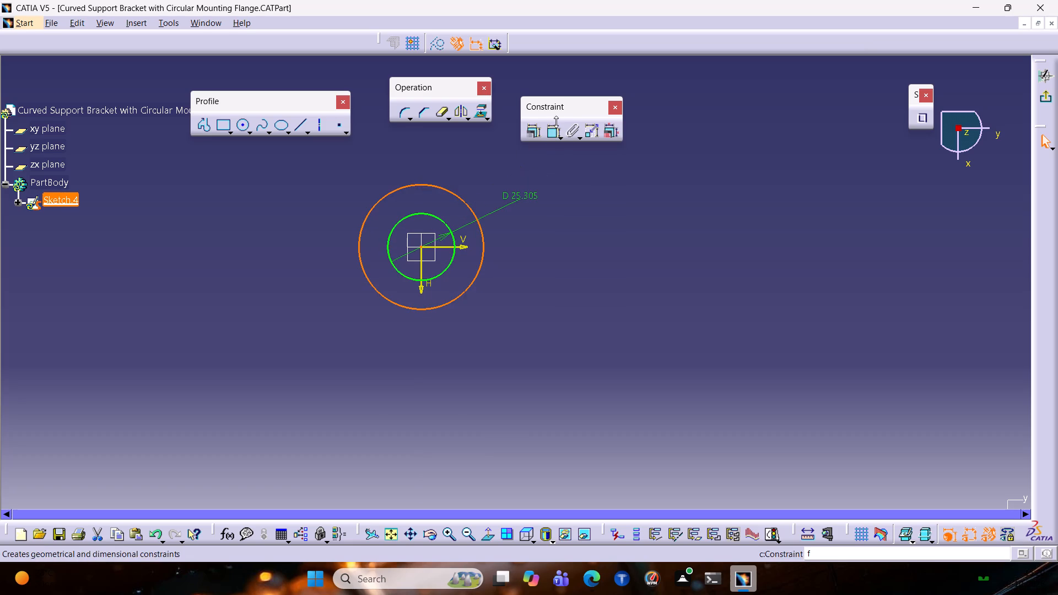
left_click(553, 134)
left_click(480, 170)
left_click(523, 203)
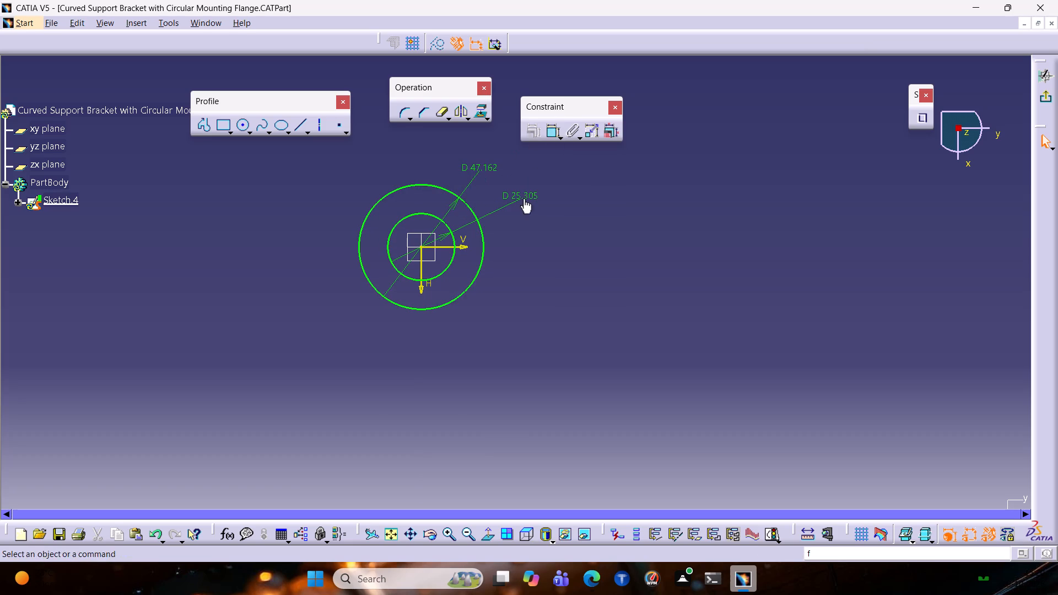
Set the inner circle's diameter to 25 mm and the outer circle's diameter to 50 mm.
double_click(523, 198)
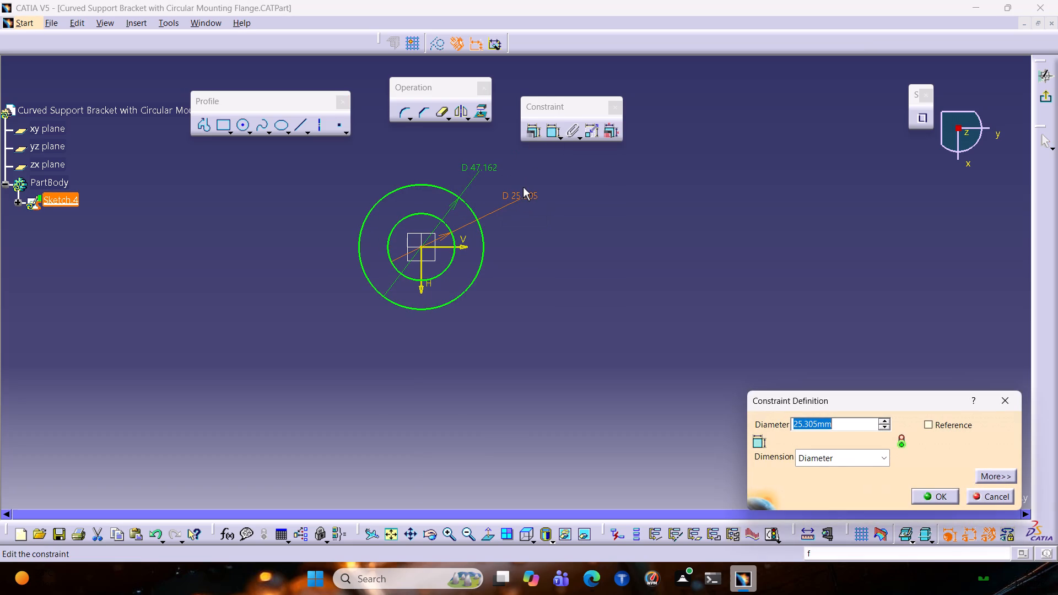
type("25")
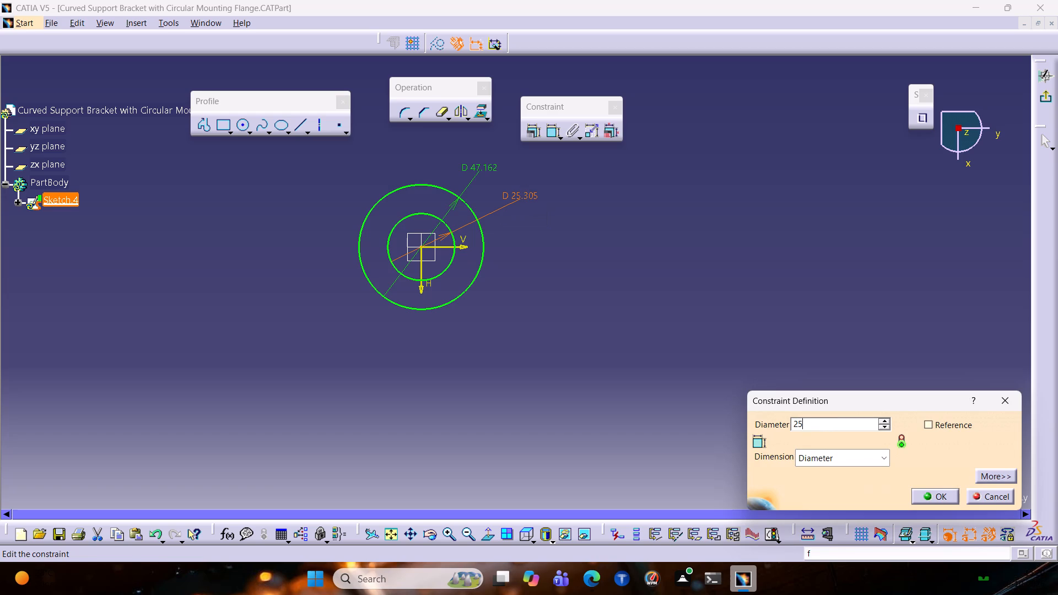
key("Return")
double_click(482, 169)
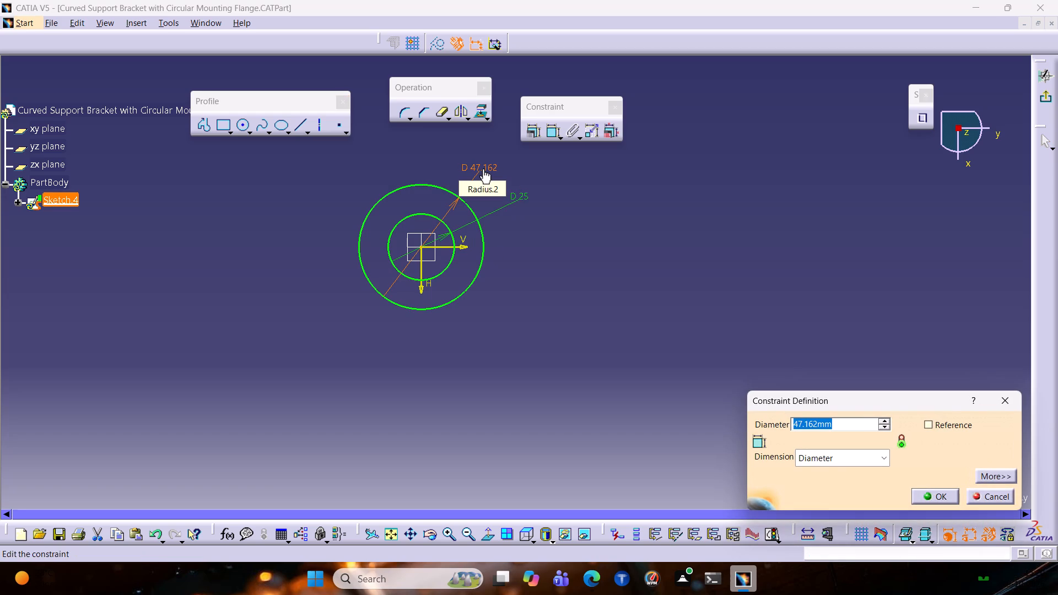
type("50")
key("Return")
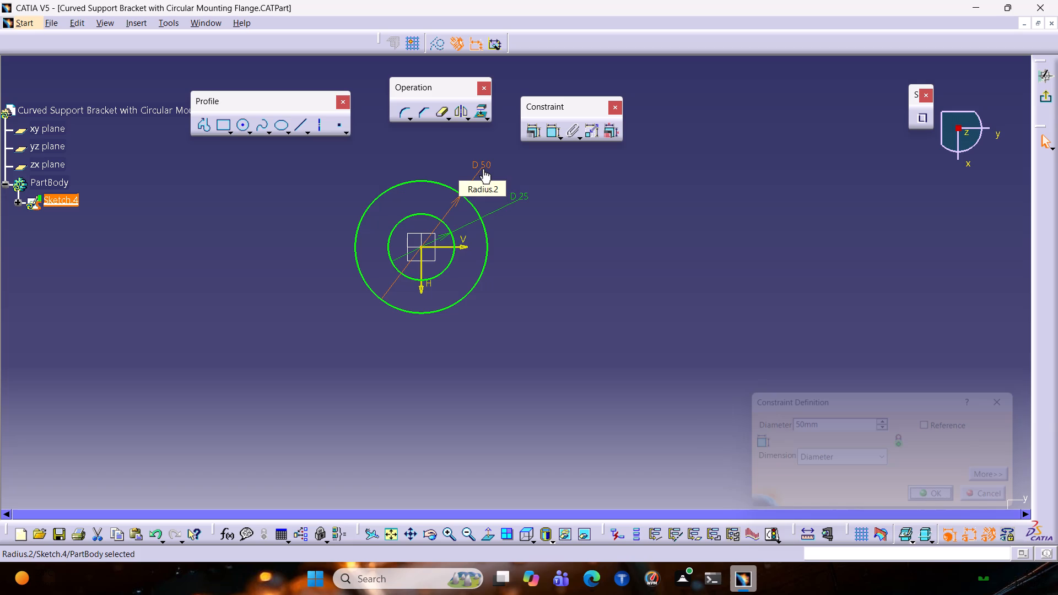
Draw a smaller pair of concentric circles, about 28 mm and 15 mm in diameter, in the positive H and V quadrant clear of the central ring.
middle_click_drag(585, 170, 571, 186, "ctrl")
middle_click_drag(571, 188, 439, 192)
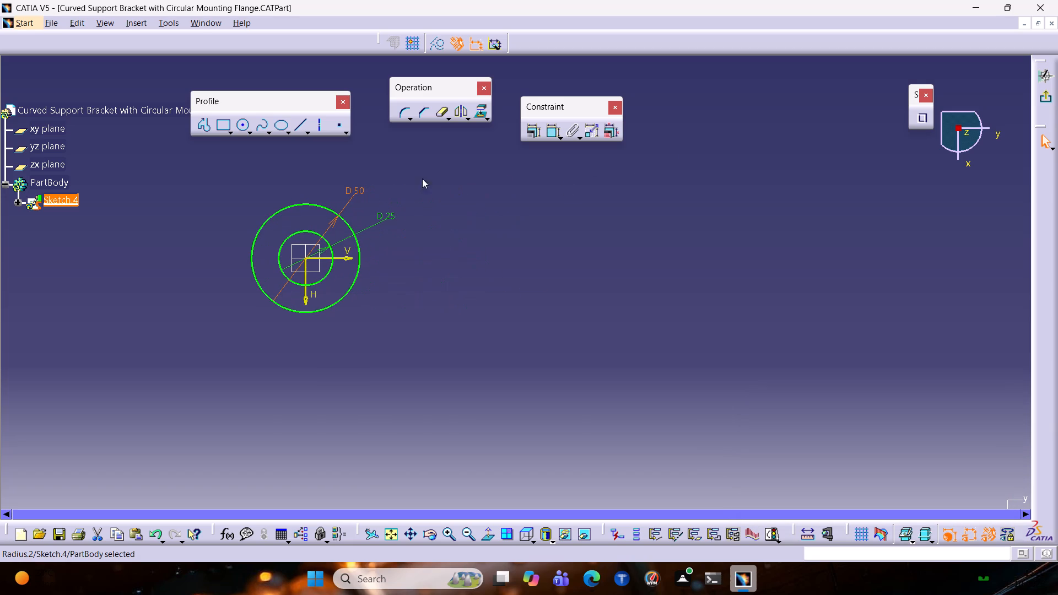
left_click(235, 125)
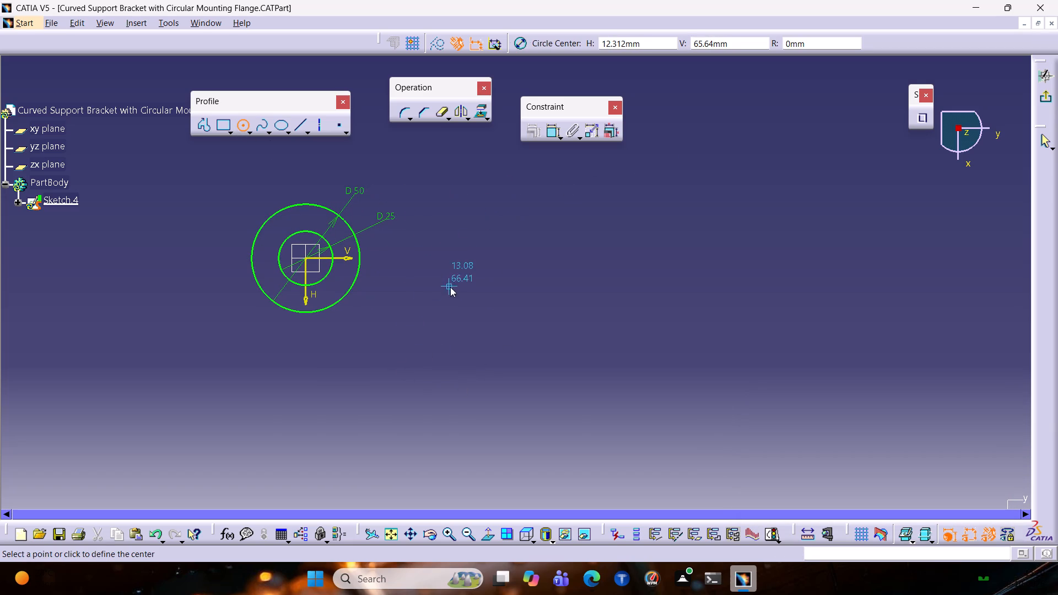
left_click(419, 353)
left_click(439, 378)
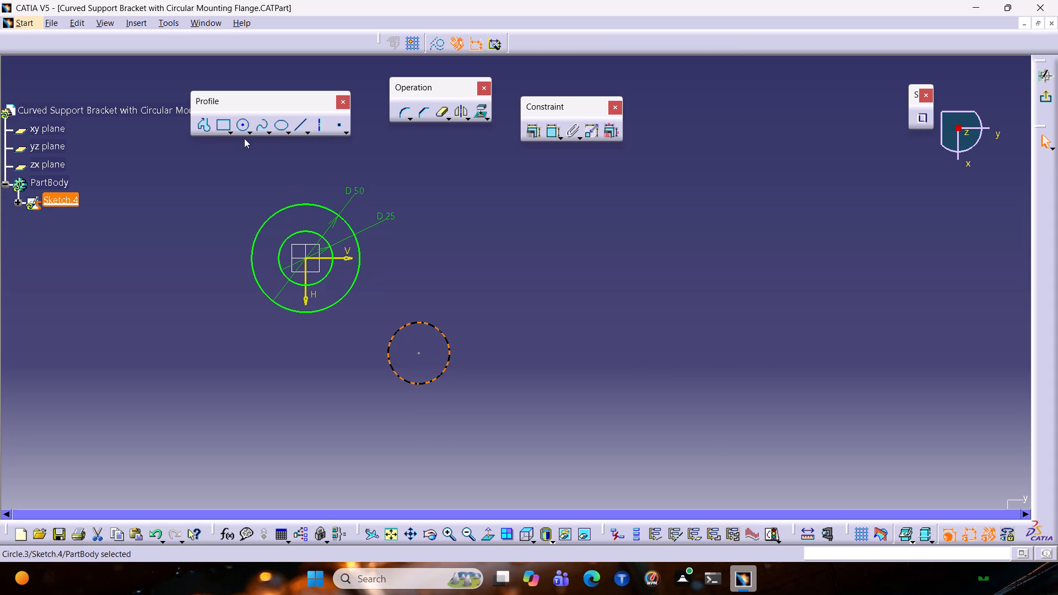
left_click(239, 127)
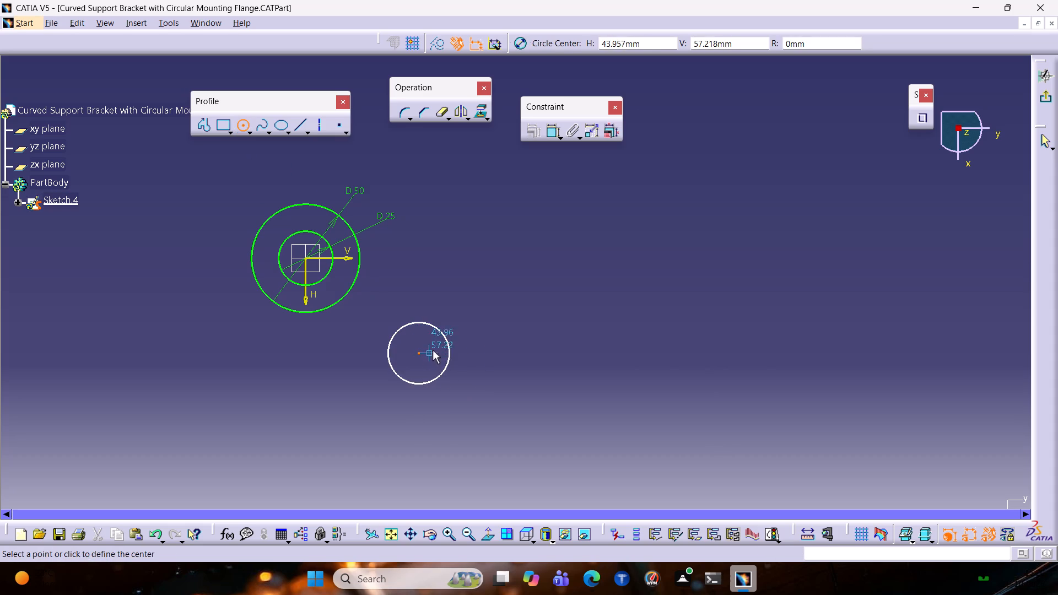
left_click(418, 353)
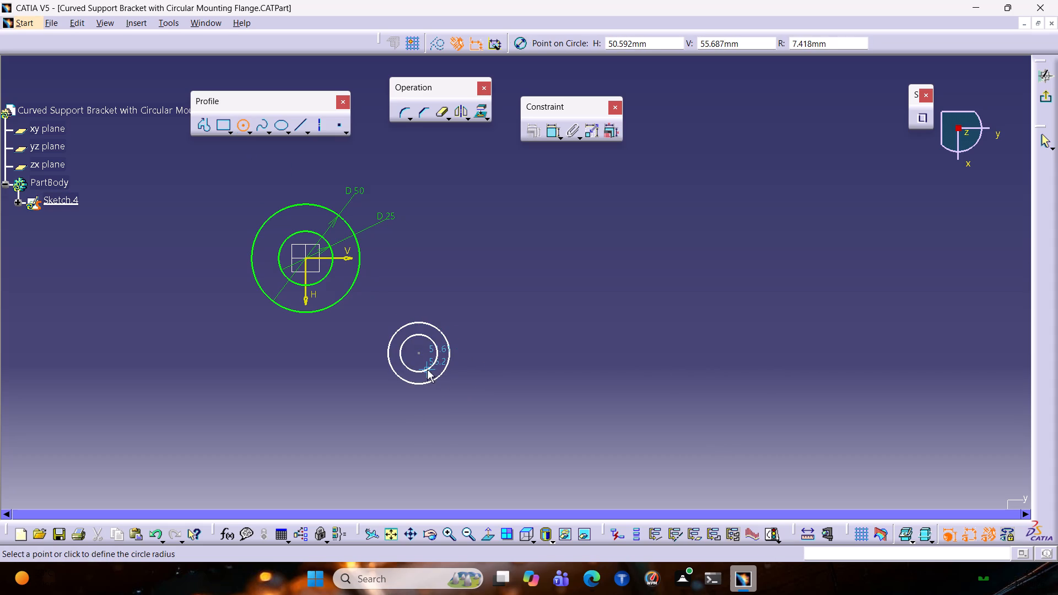
left_click(425, 367)
Add diameter constraints to the outer and inner circles of the small corner ring.
left_click(440, 329)
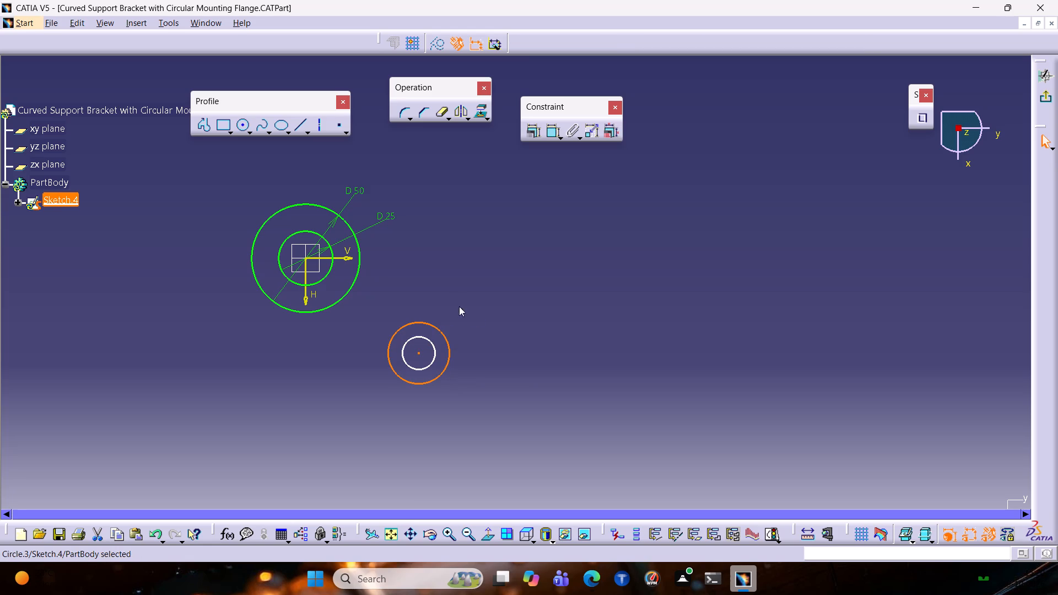
left_click(555, 133)
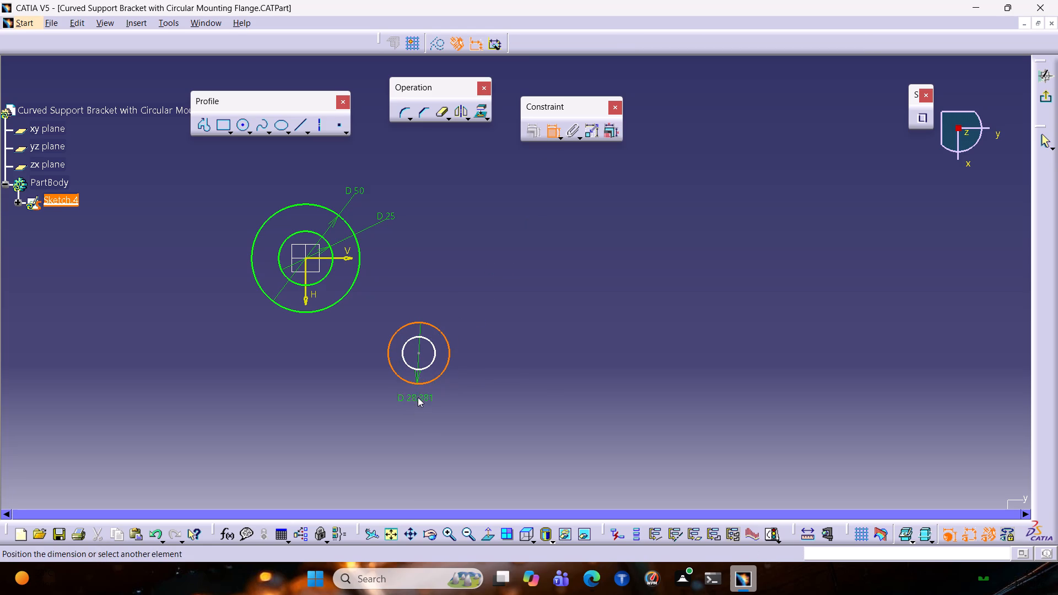
left_click(419, 396)
left_click(430, 364)
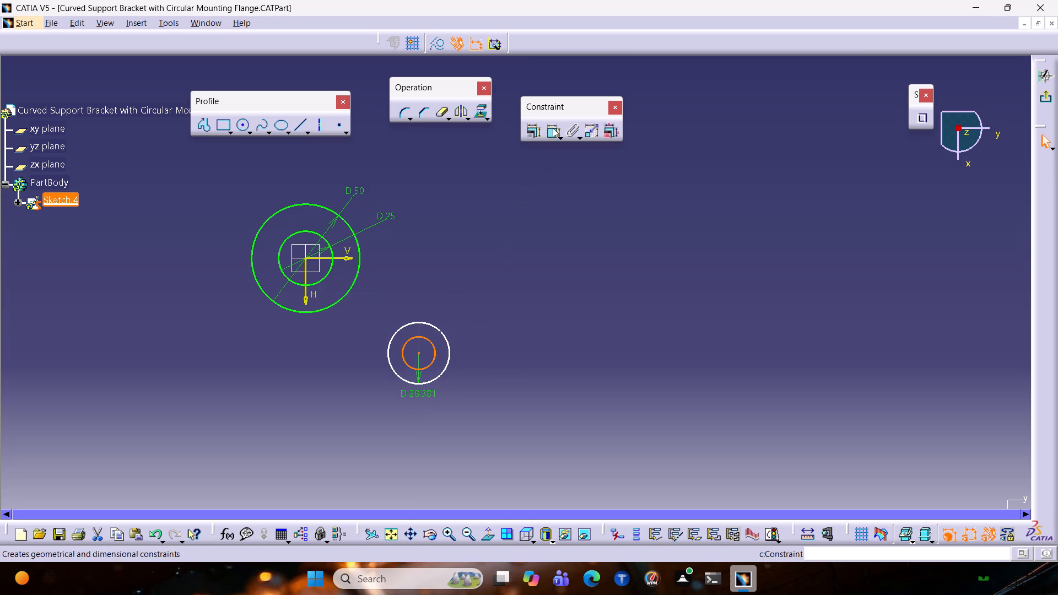
left_click(553, 128)
left_click(468, 371)
Set the small corner ring's inner diameter to 15 mm.
double_click(463, 369)
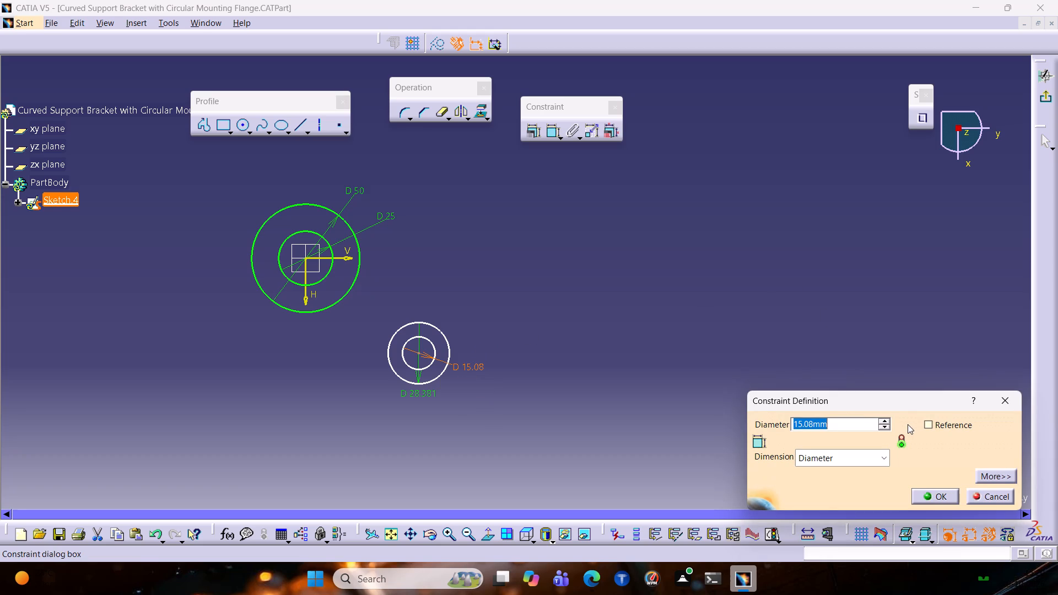
type("15")
key("Return")
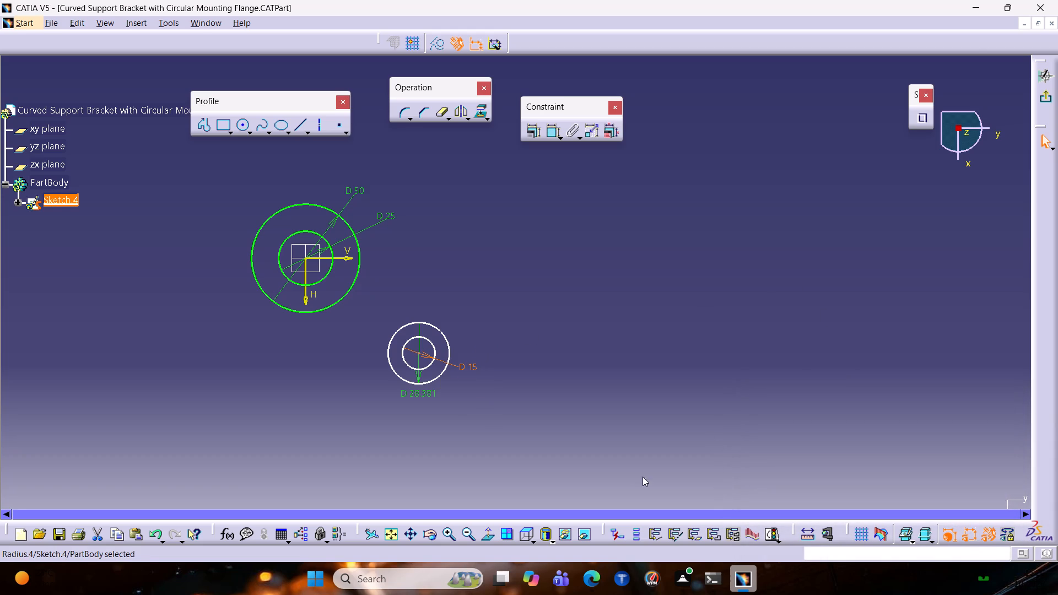
Set the small corner ring's outer diameter to 34 mm.
left_click(413, 394)
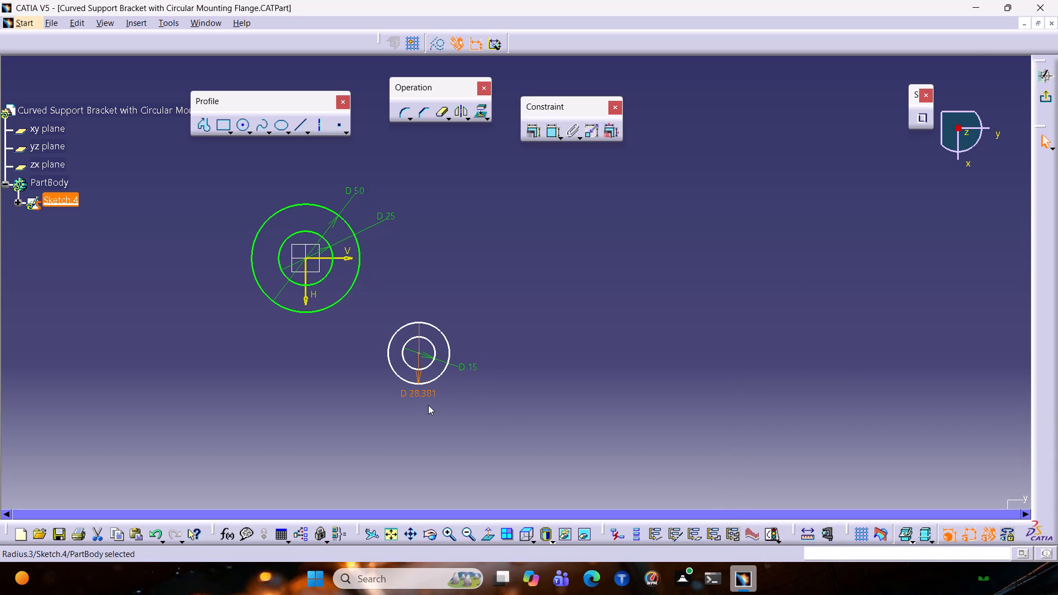
double_click(413, 394)
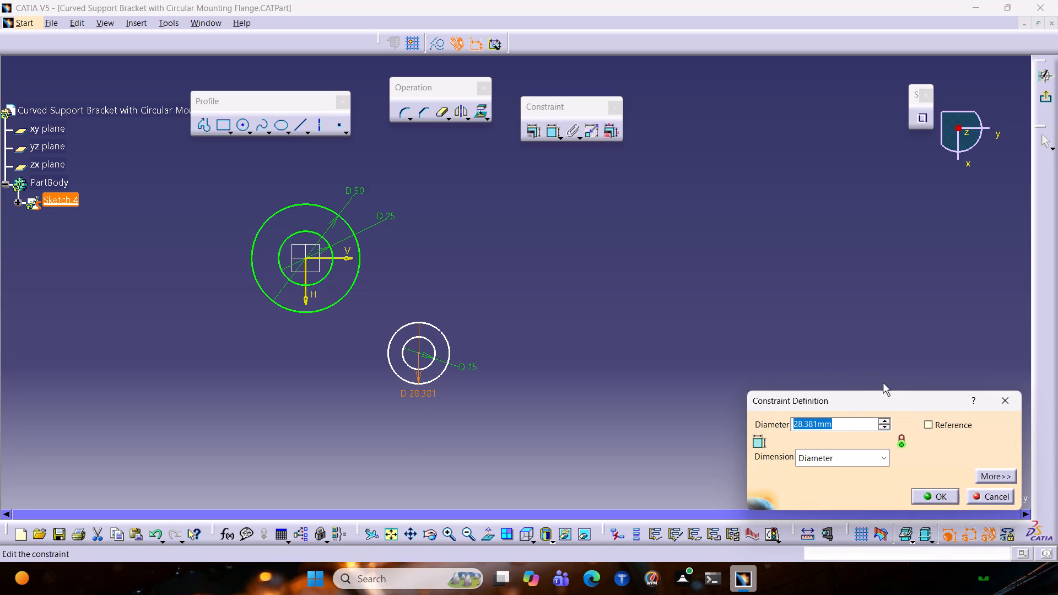
type("34")
key("Return")
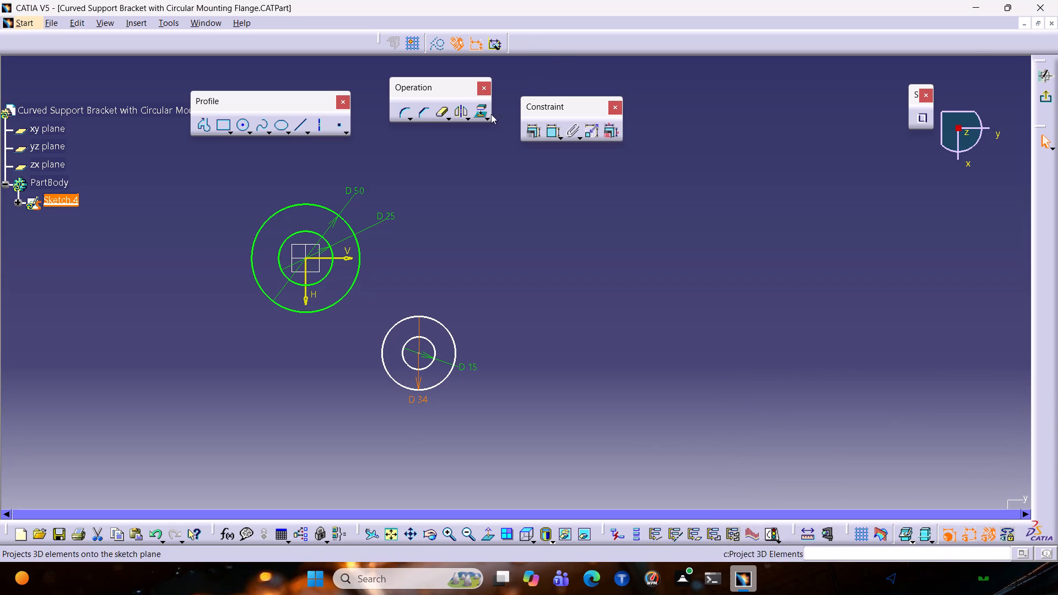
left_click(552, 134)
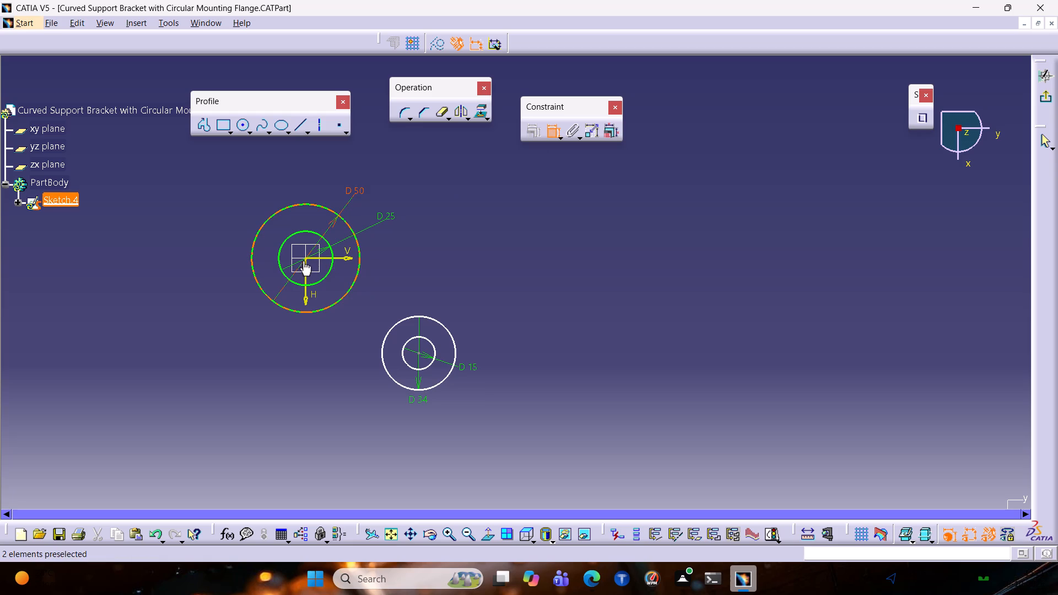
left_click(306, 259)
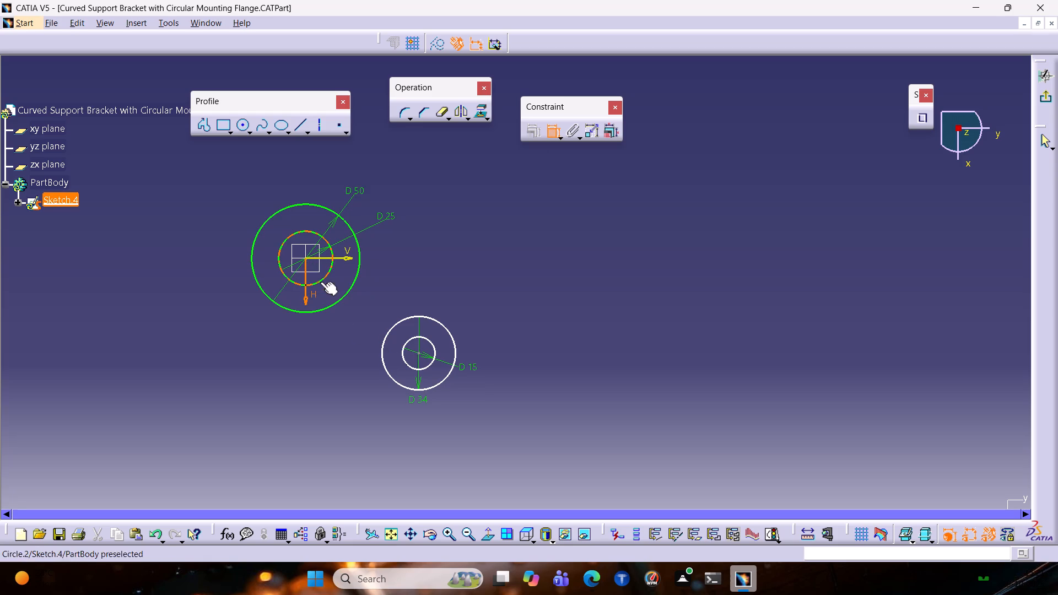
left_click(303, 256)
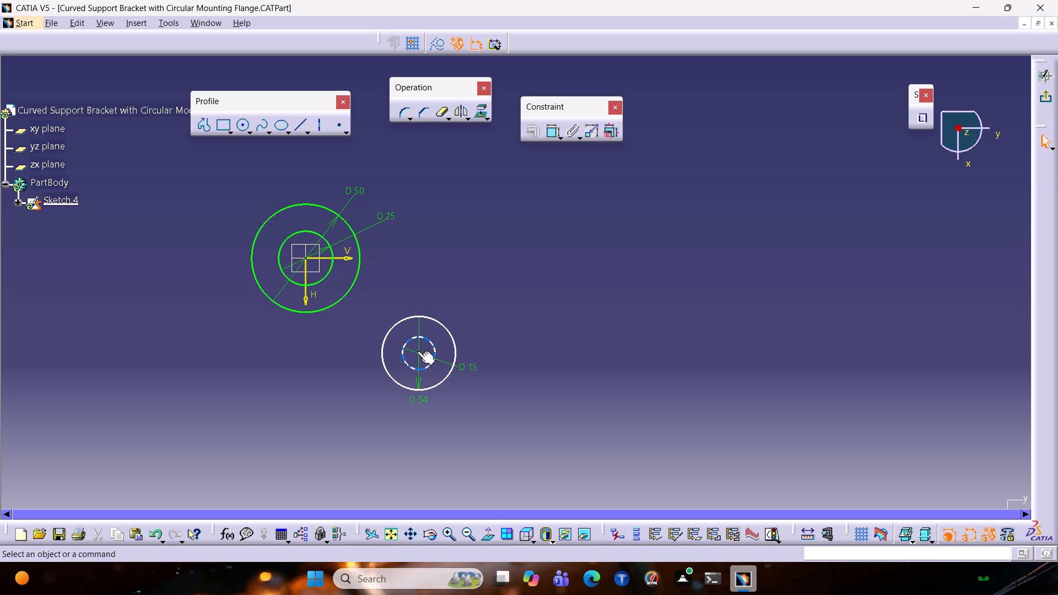
Constrain the distance along V between the origin and the small corner ring's centre, and set it to 55 mm.
left_click(418, 354)
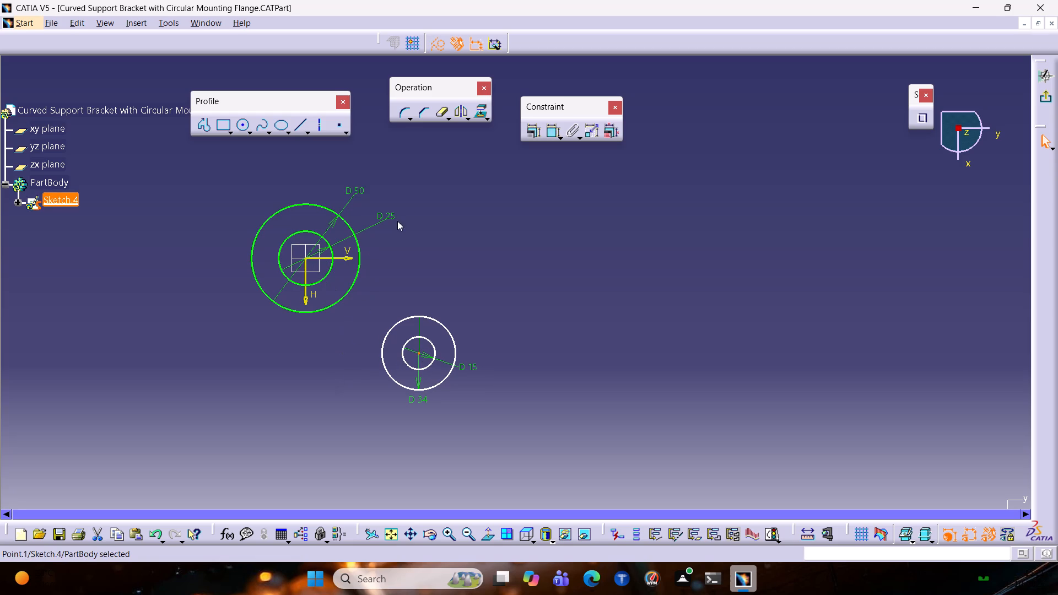
left_click(553, 130)
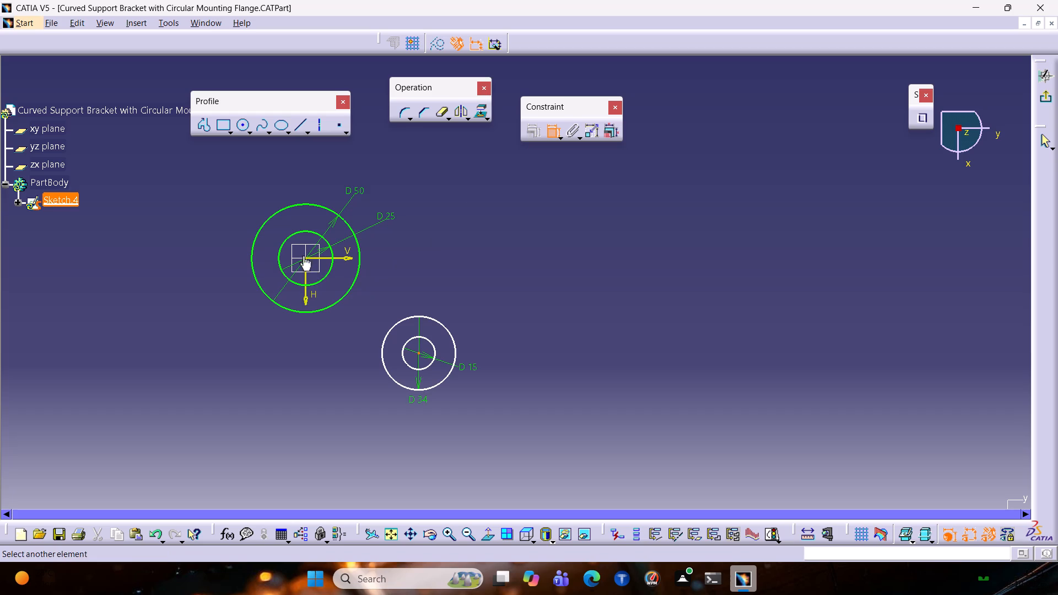
left_click(305, 257)
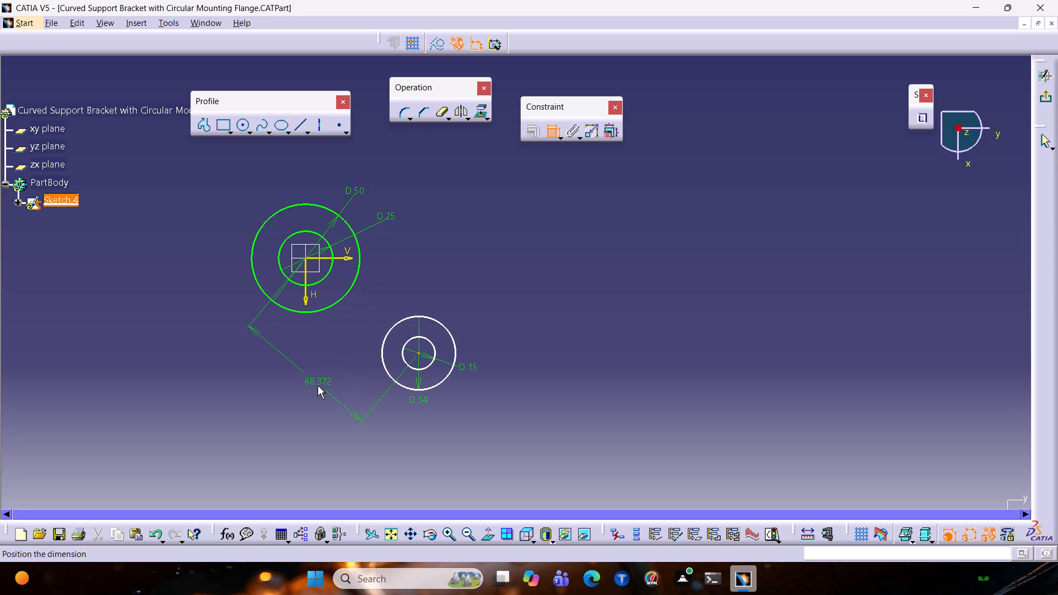
right_click(317, 386)
left_click(364, 444)
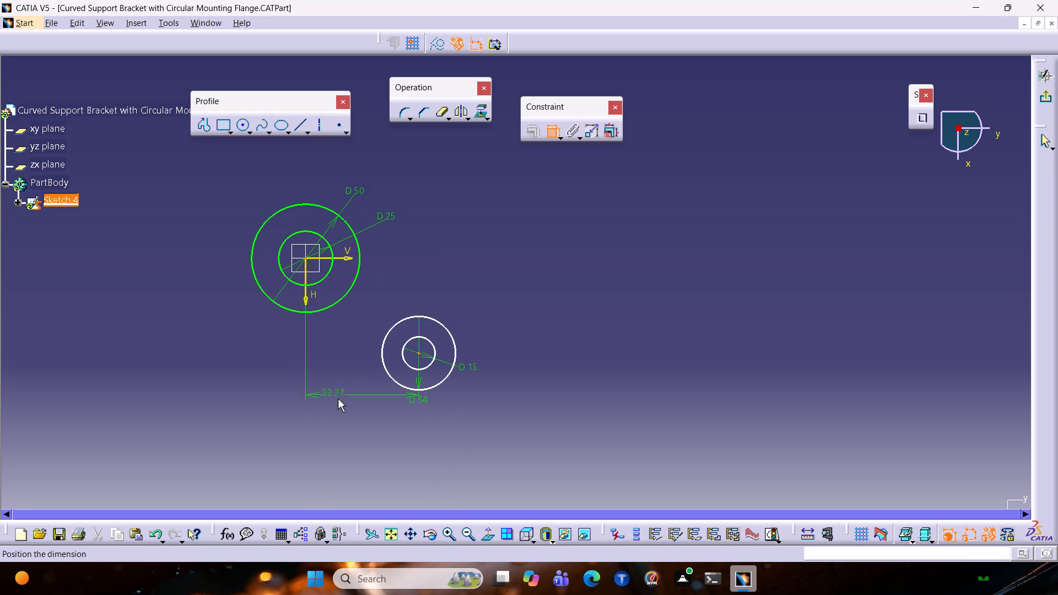
left_click(338, 401)
double_click(336, 396)
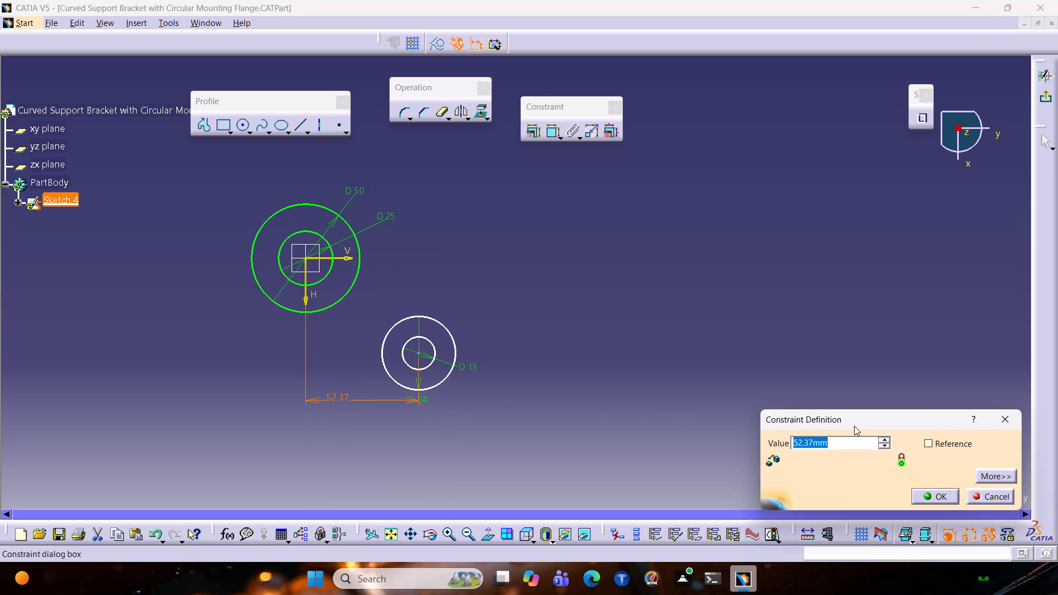
type("55")
key("Return")
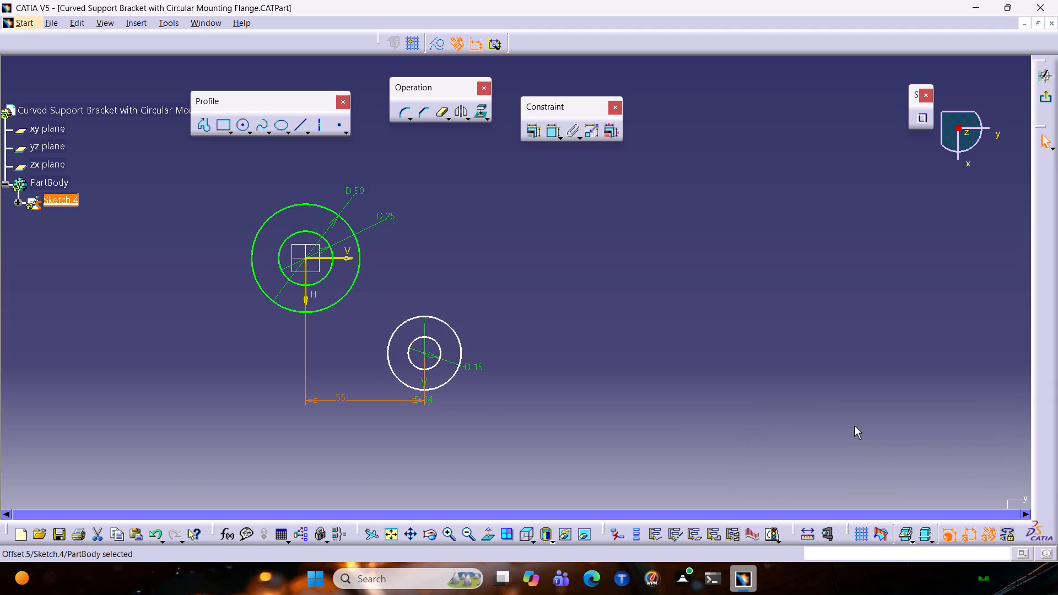
Draw a second small ring of two concentric circles centred at about H 44 mm, V 138 mm, beyond the first corner ring.
middle_click_drag(449, 266, 463, 298)
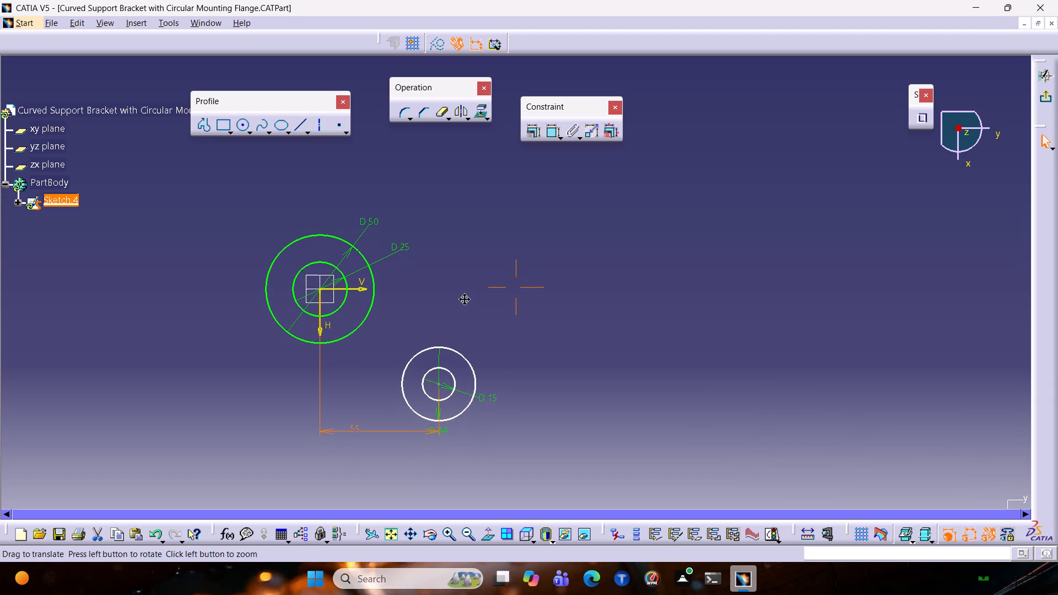
middle_click_drag(463, 298, 458, 303)
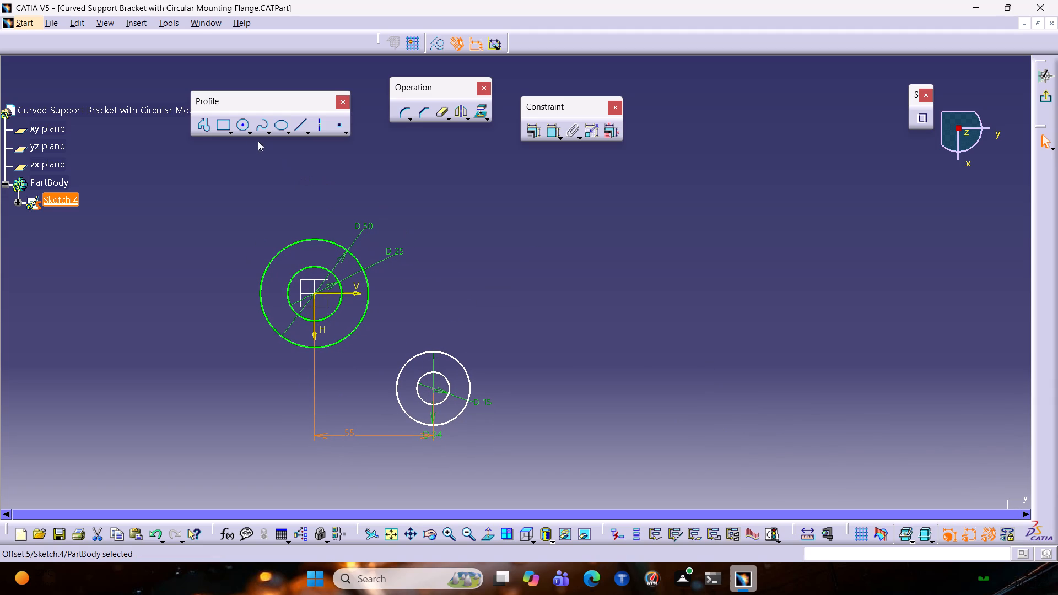
left_click(243, 124)
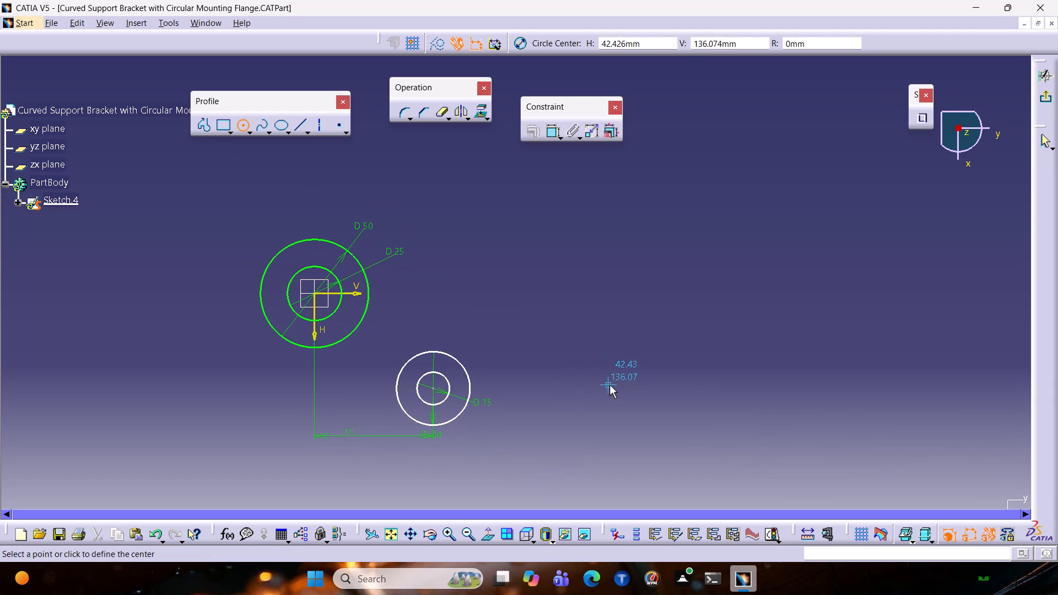
left_click(613, 389)
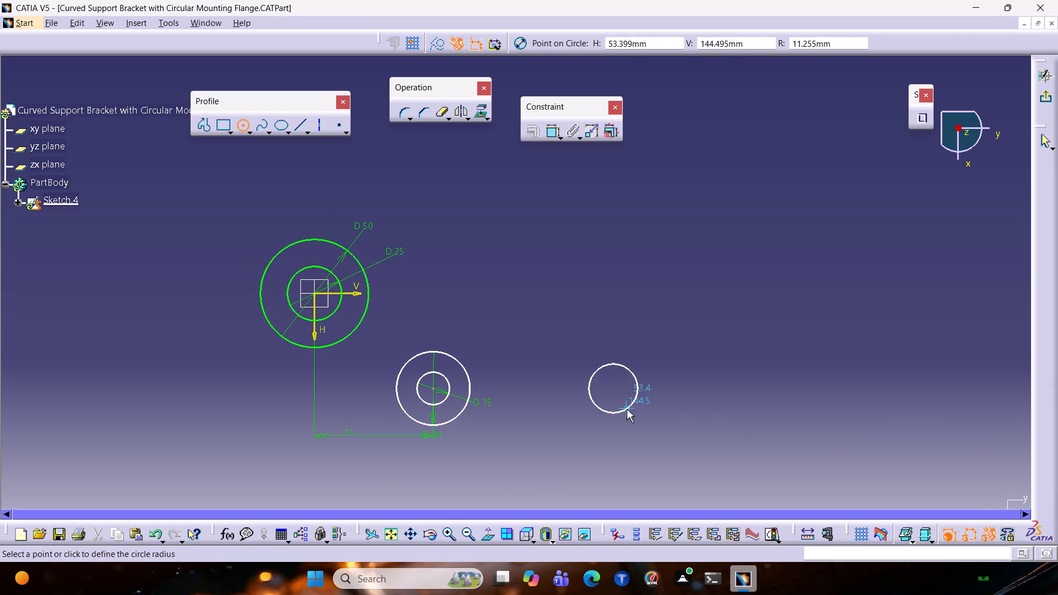
left_click(631, 419)
left_click(242, 126)
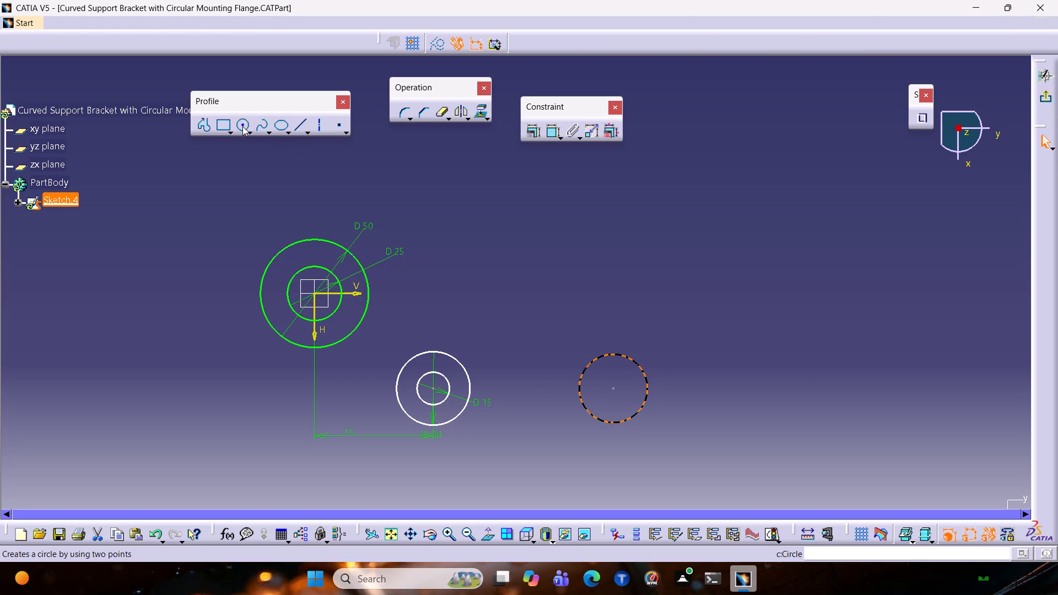
left_click(615, 389)
left_click(624, 408)
left_click(487, 396)
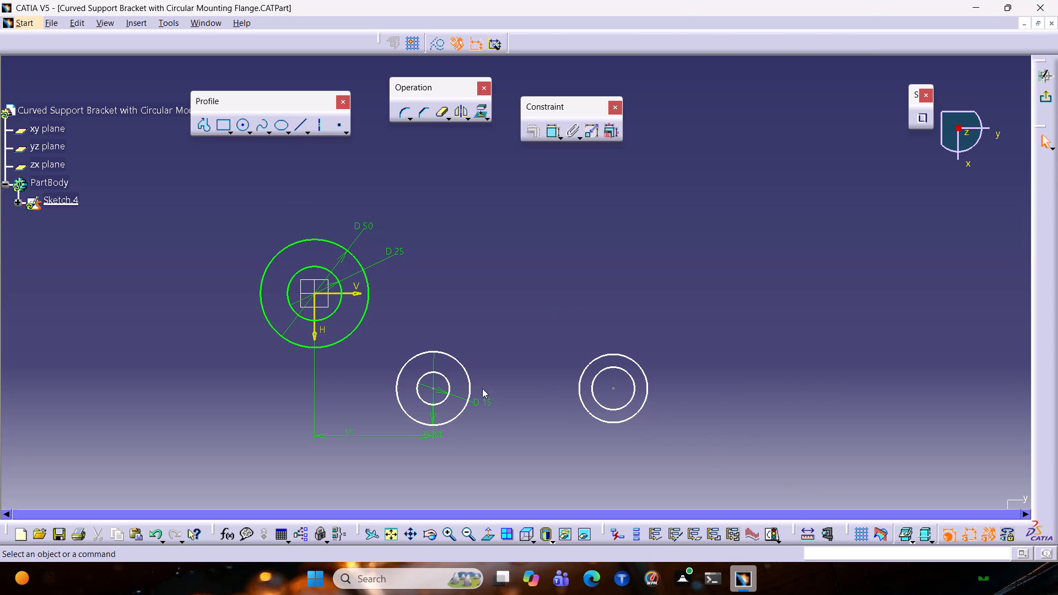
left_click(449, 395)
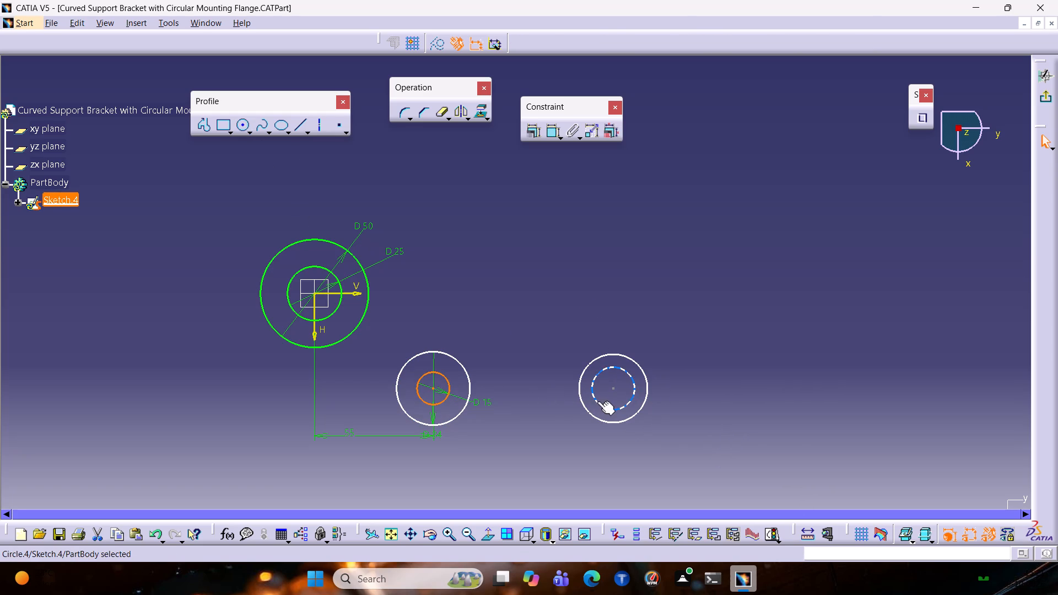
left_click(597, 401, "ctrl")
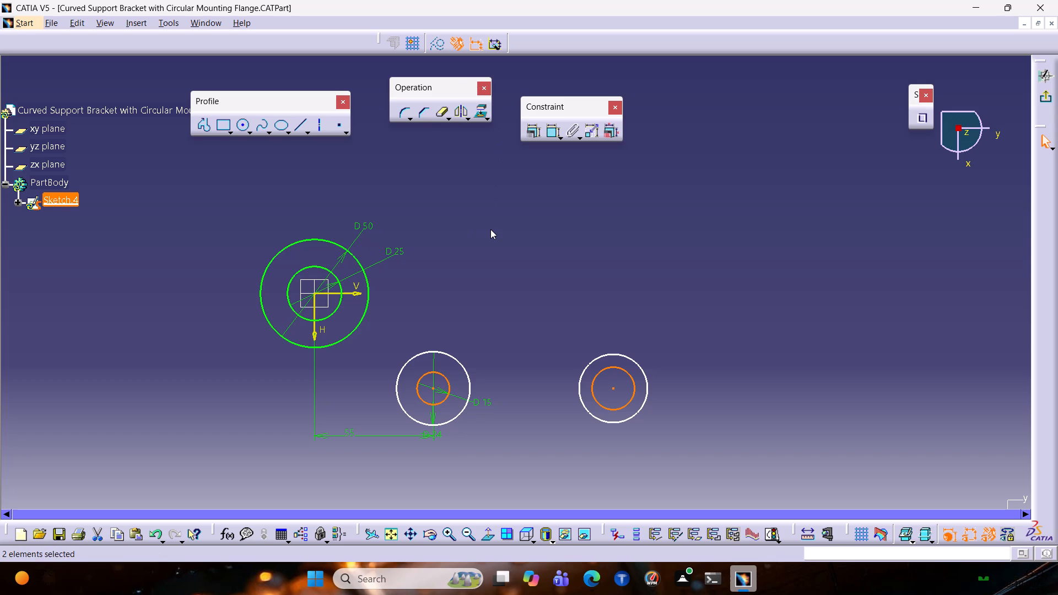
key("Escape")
Draw a third small ring of two concentric circles on the negative H side, at about H -58 mm, in line with the first corner ring.
middle_click_drag(476, 215, 487, 289)
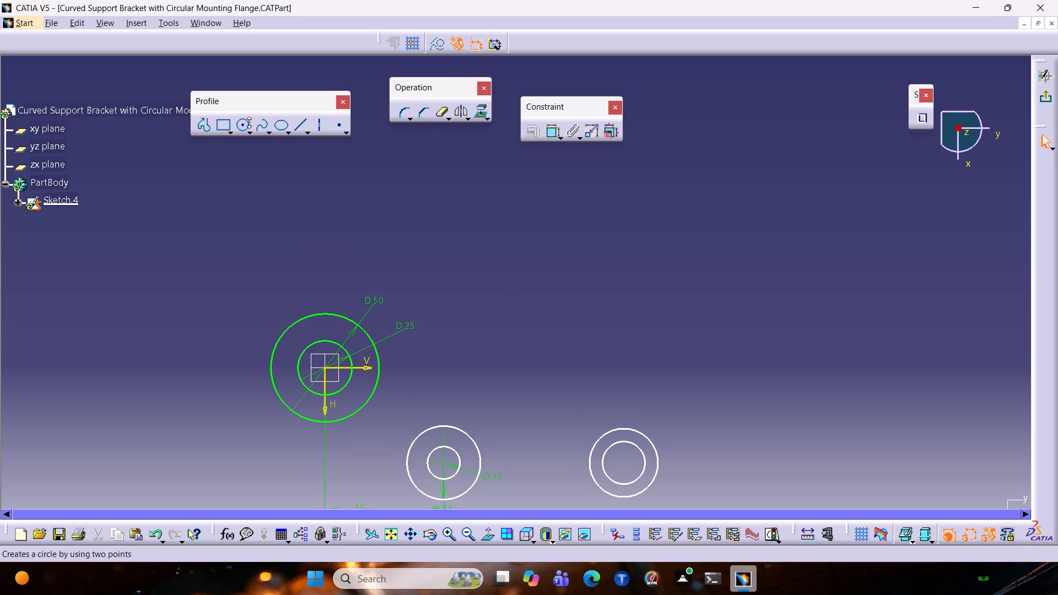
left_click(249, 132)
double_click(239, 126)
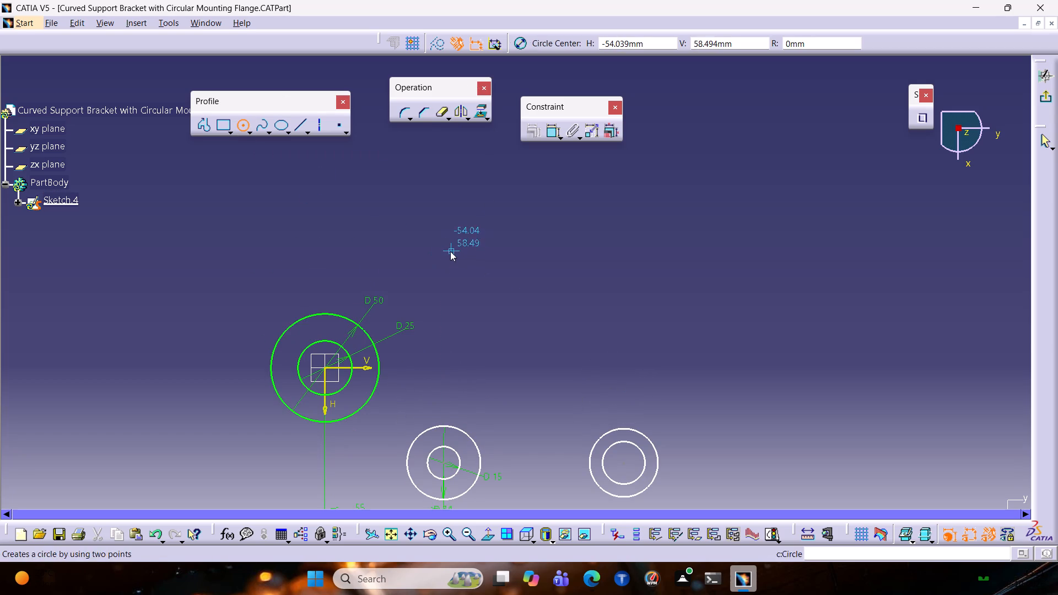
left_click(444, 242)
left_click(456, 274)
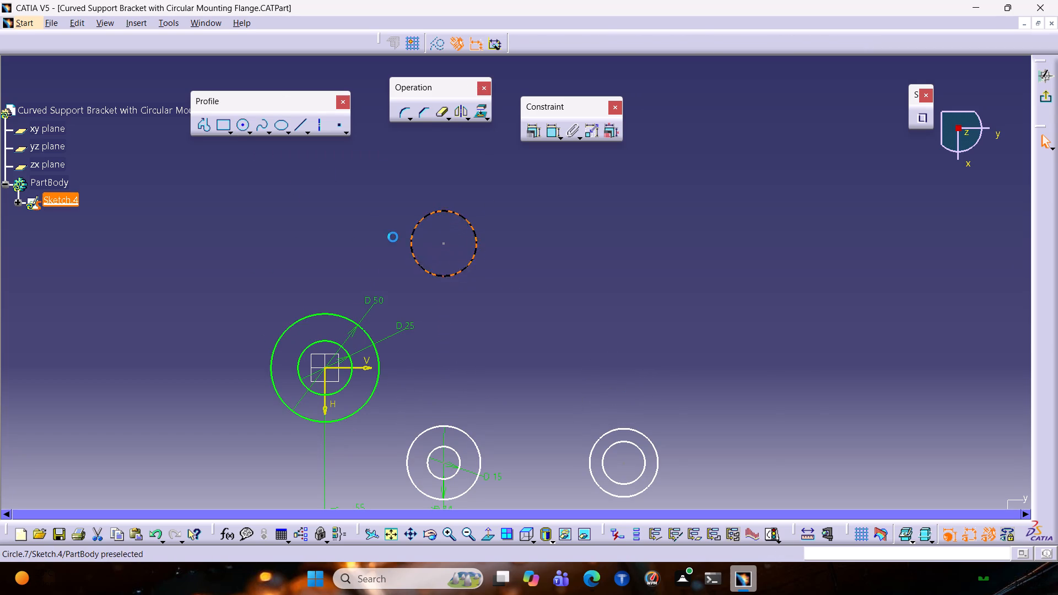
left_click(245, 127)
double_click(245, 126)
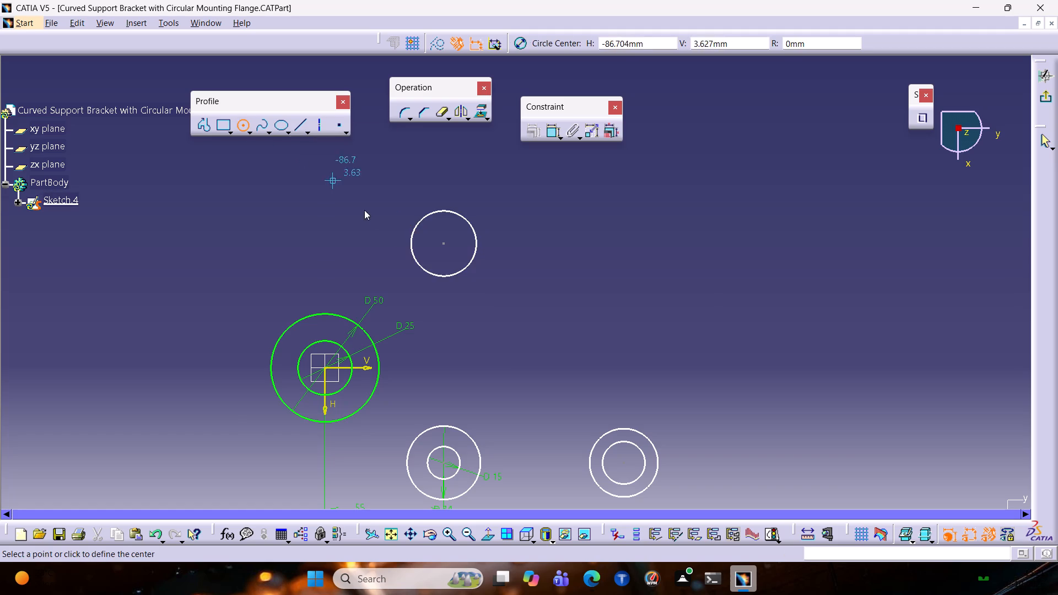
left_click(445, 244)
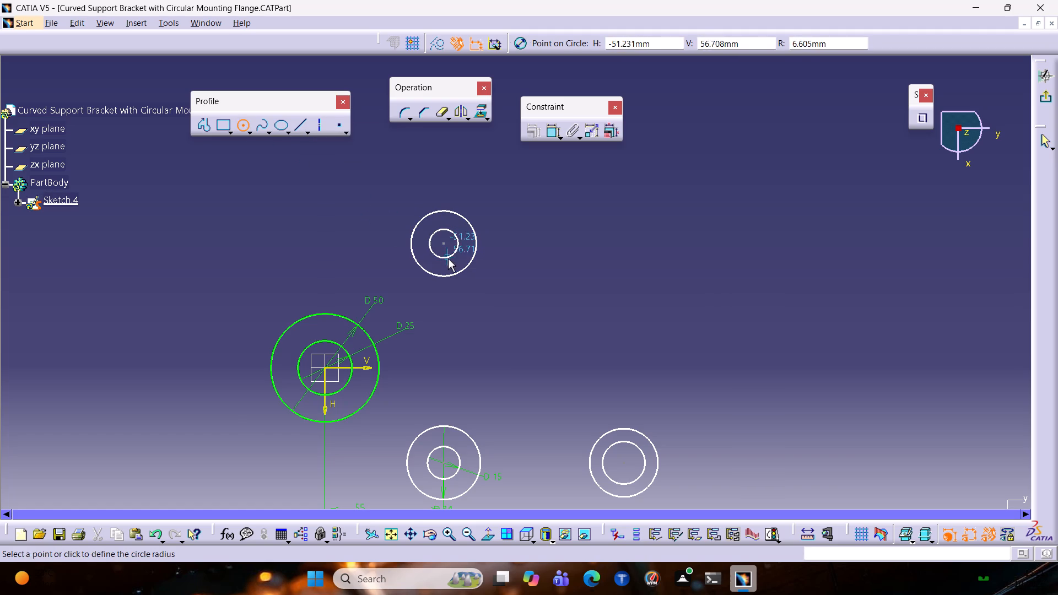
left_click(451, 259)
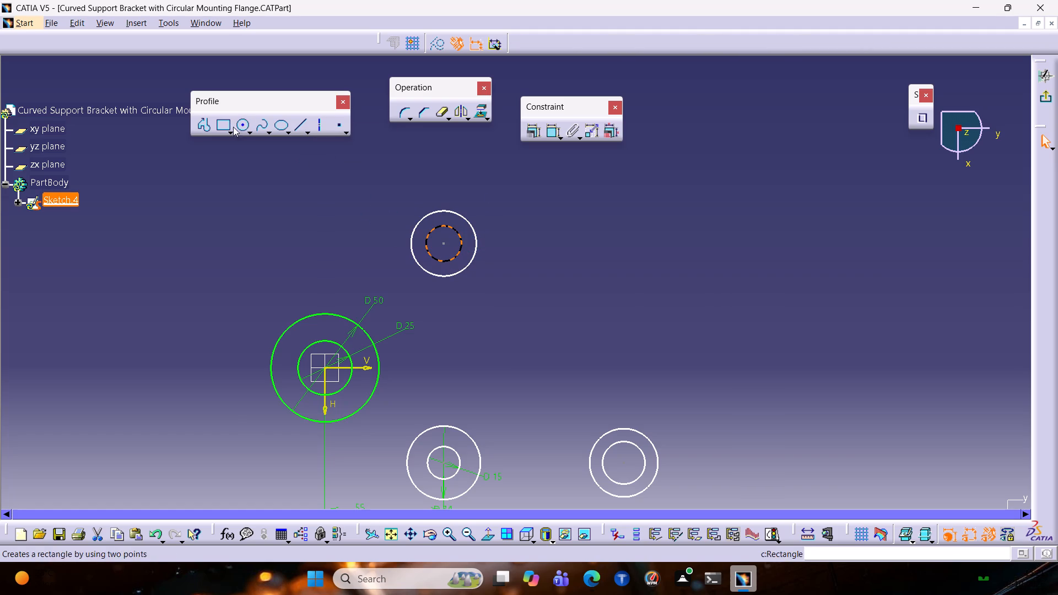
Draw a fourth small ring of two concentric circles at about H -58 mm, V 138 mm, aligned with the second and third rings.
left_click(240, 129)
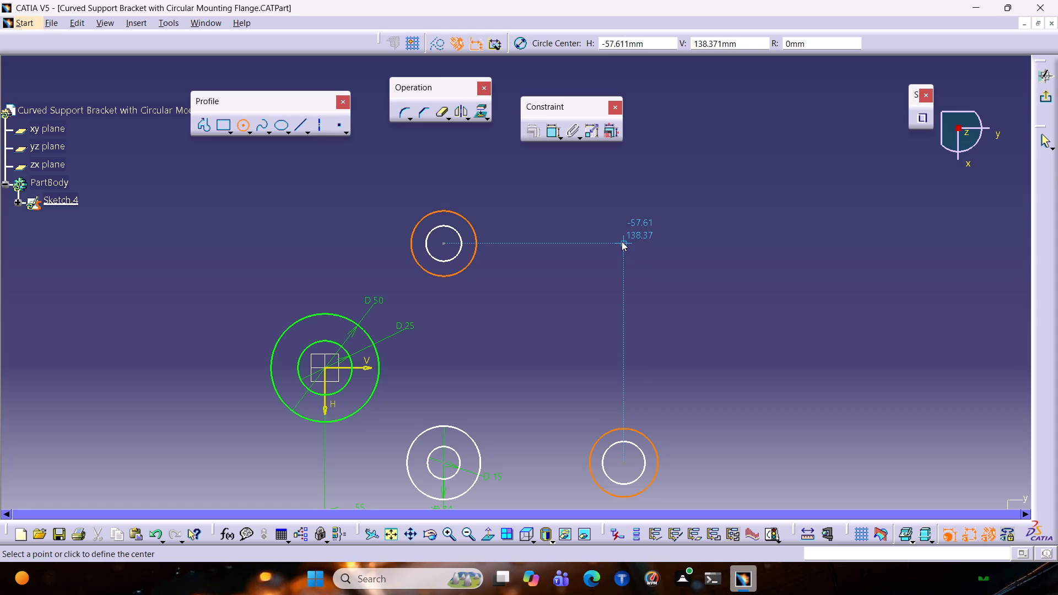
left_click(622, 241)
left_click(635, 271)
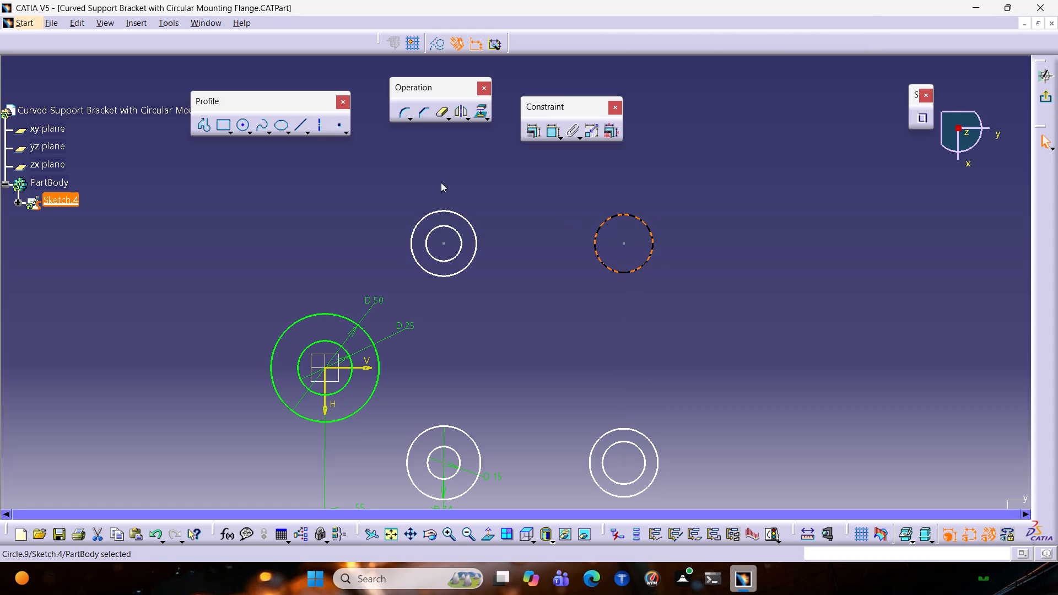
left_click(240, 128)
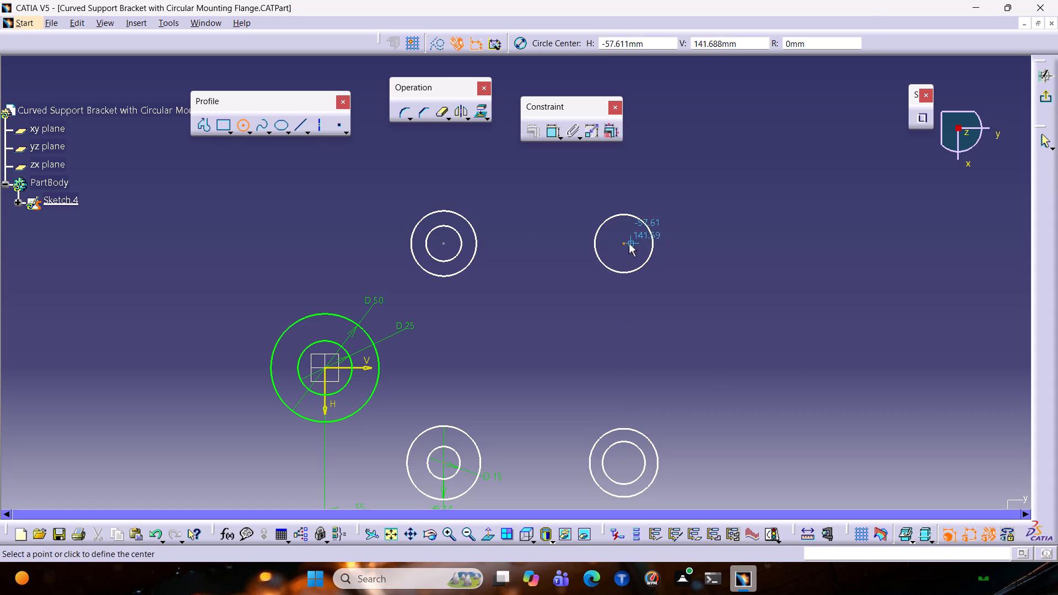
left_click(622, 242)
left_click(632, 257)
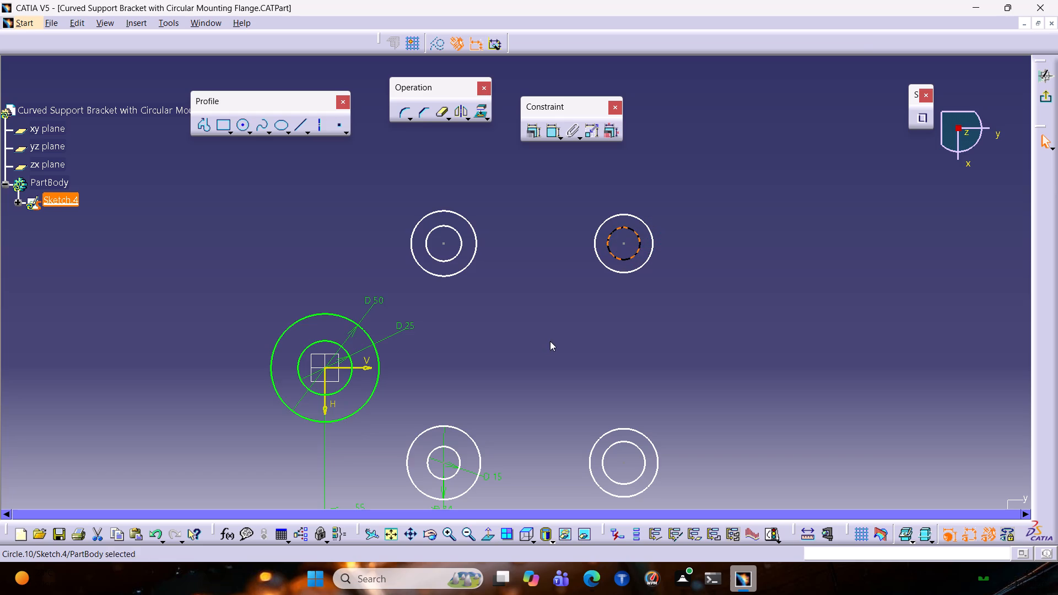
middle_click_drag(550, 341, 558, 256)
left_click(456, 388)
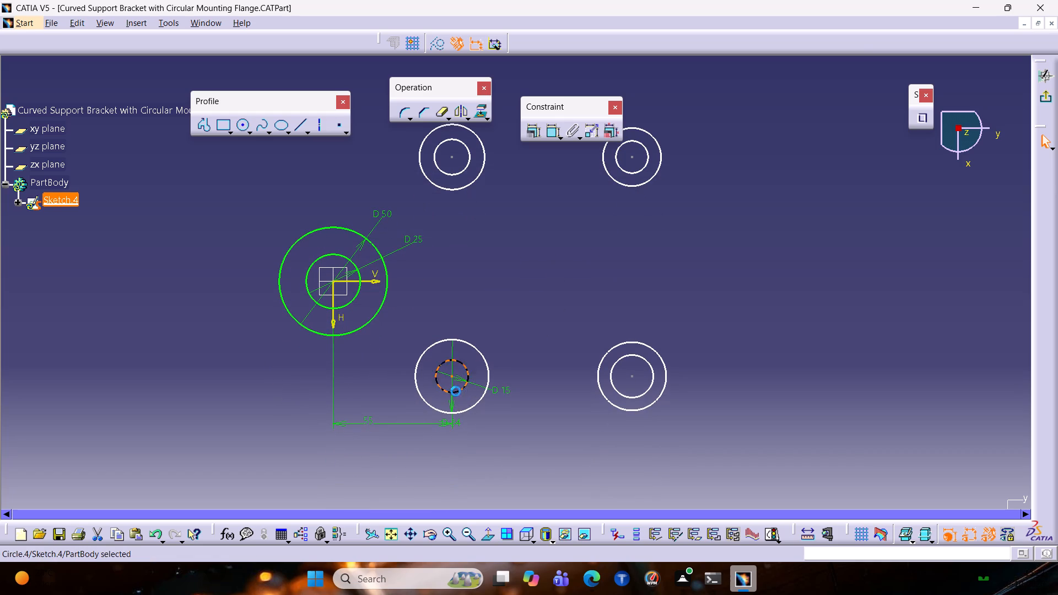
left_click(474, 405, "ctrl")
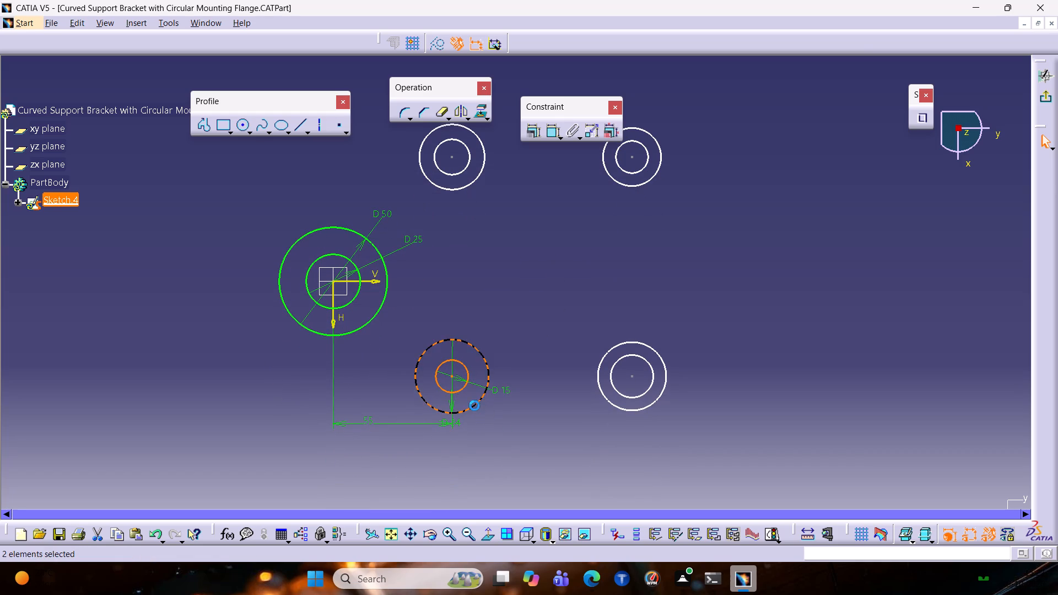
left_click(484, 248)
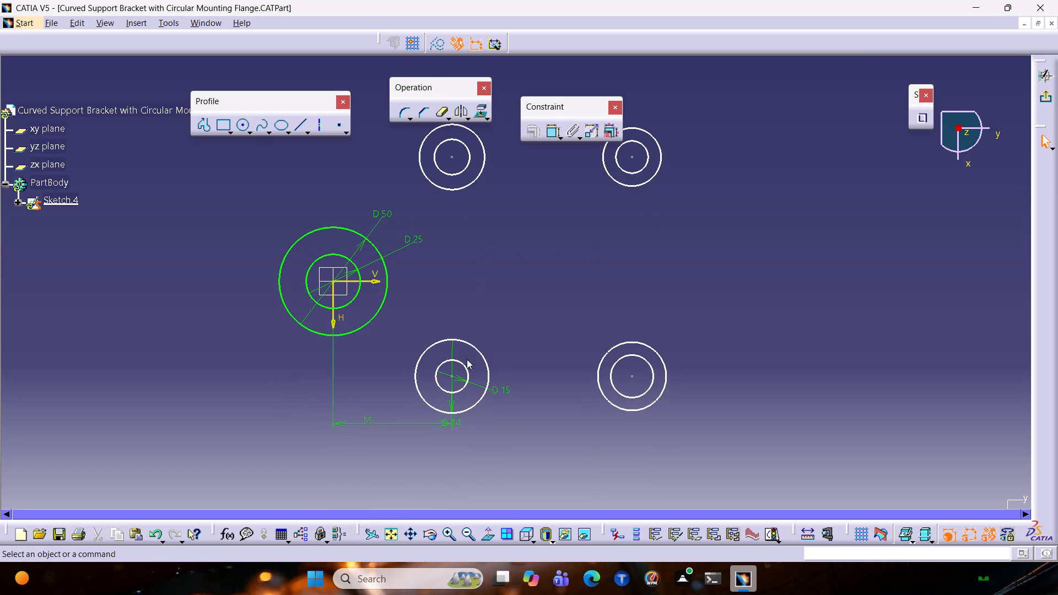
Apply an Equal constraint to the inner circles of all four corner rings.
left_click(462, 364)
left_click(628, 357, "ctrl")
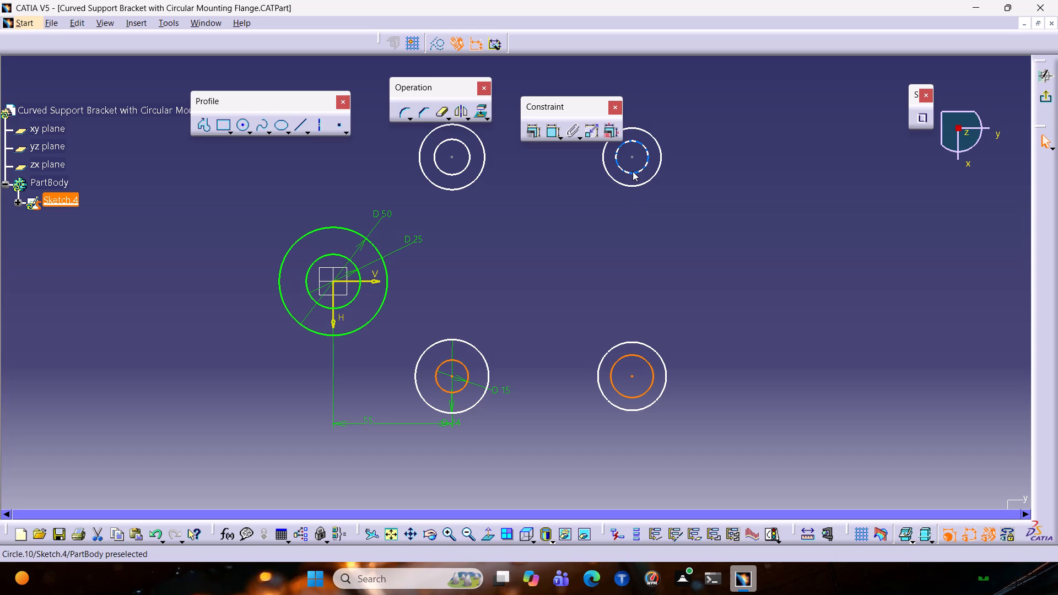
left_click(632, 175, "ctrl")
left_click(463, 165, "ctrl")
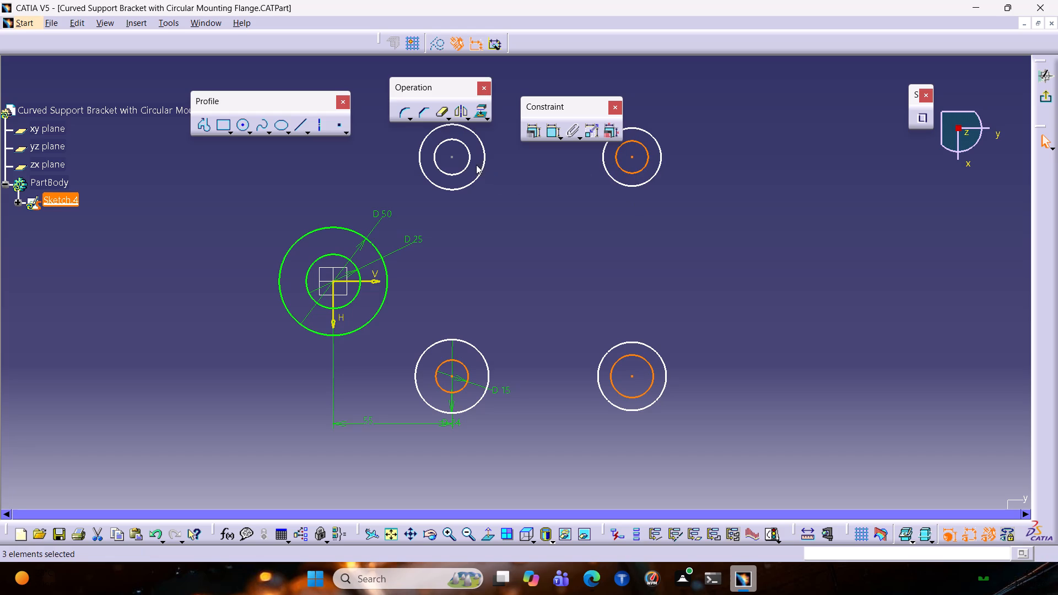
left_click(468, 165, "ctrl")
left_click(531, 132)
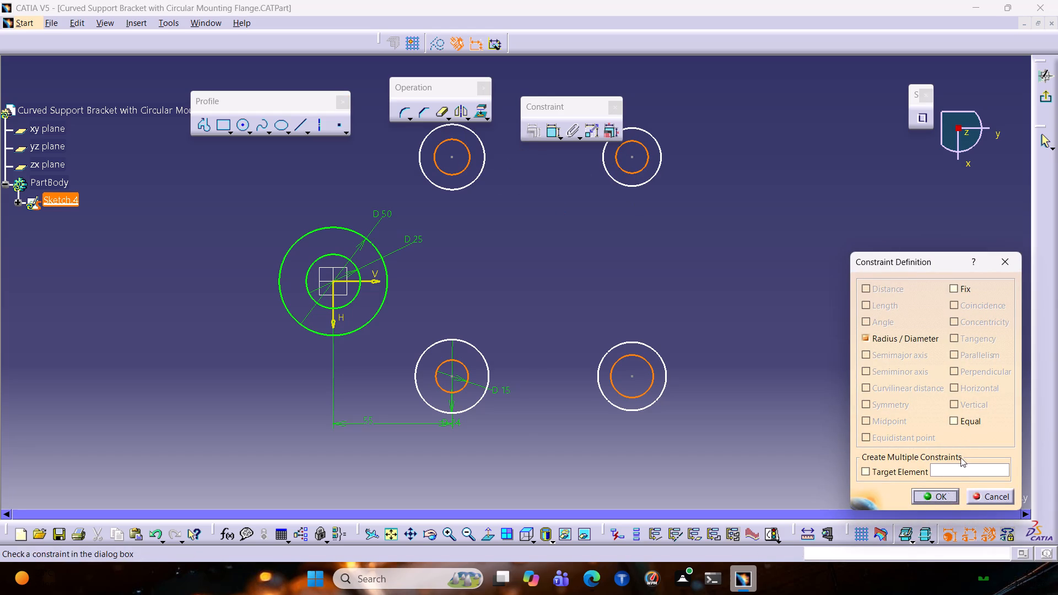
left_click(953, 415)
left_click(933, 497)
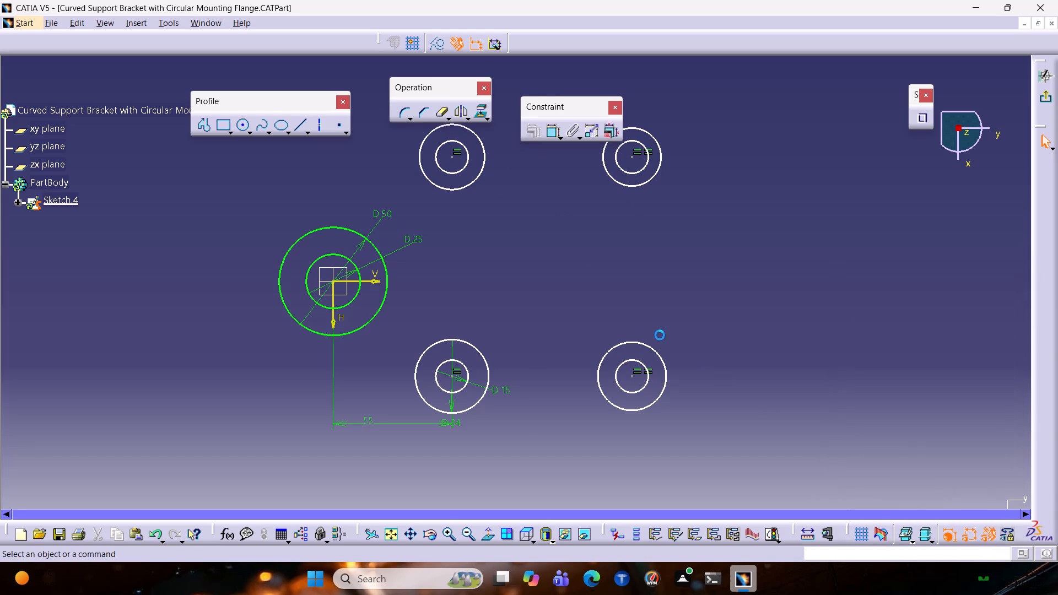
Apply an Equal constraint to the outer circles of all four corner rings.
left_click(482, 351)
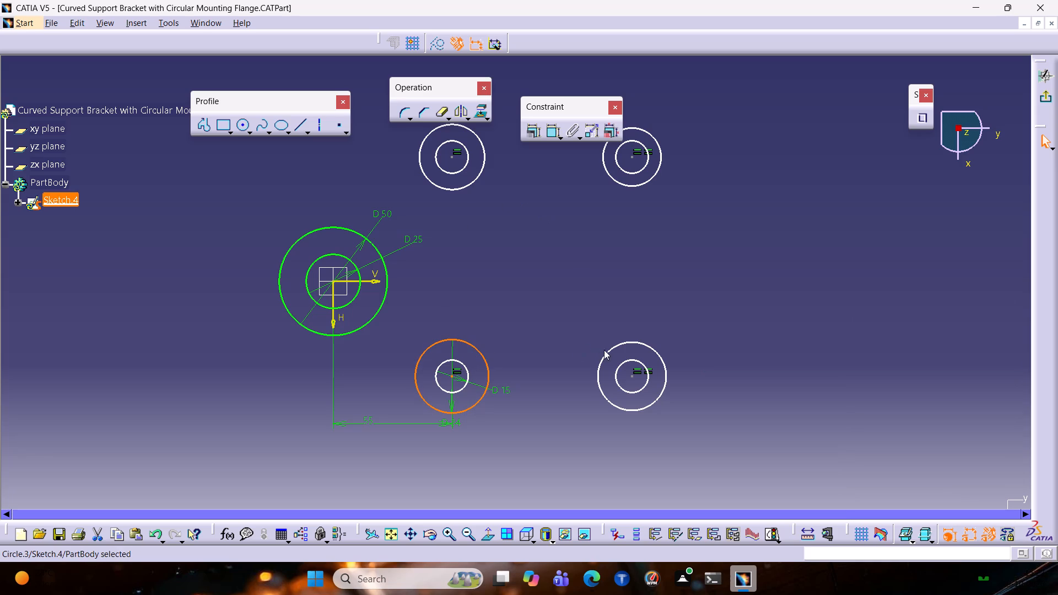
left_click(612, 349, "ctrl")
left_click(634, 187, "ctrl")
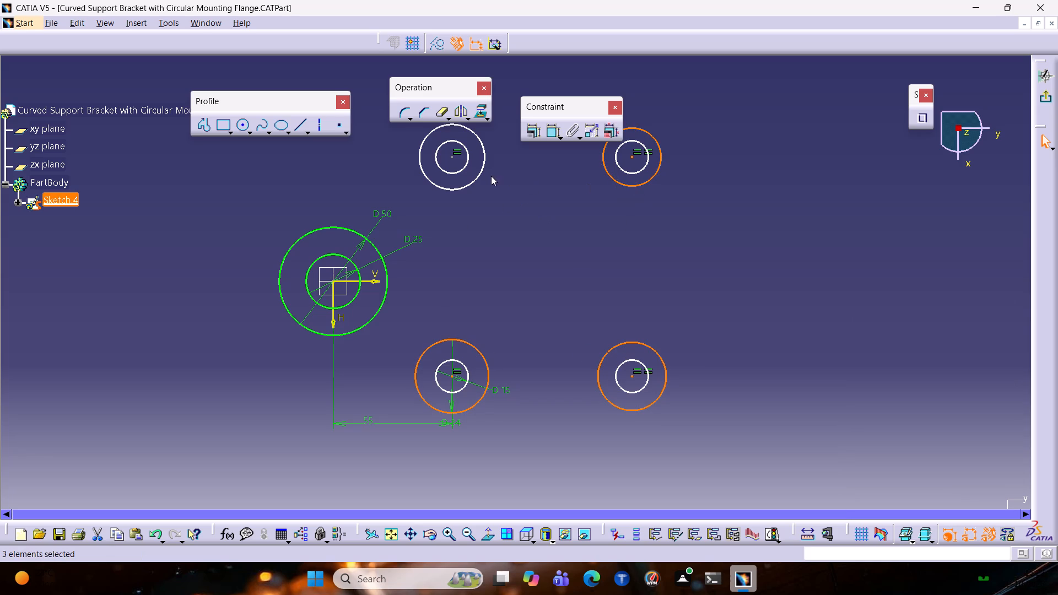
left_click(479, 176, "ctrl")
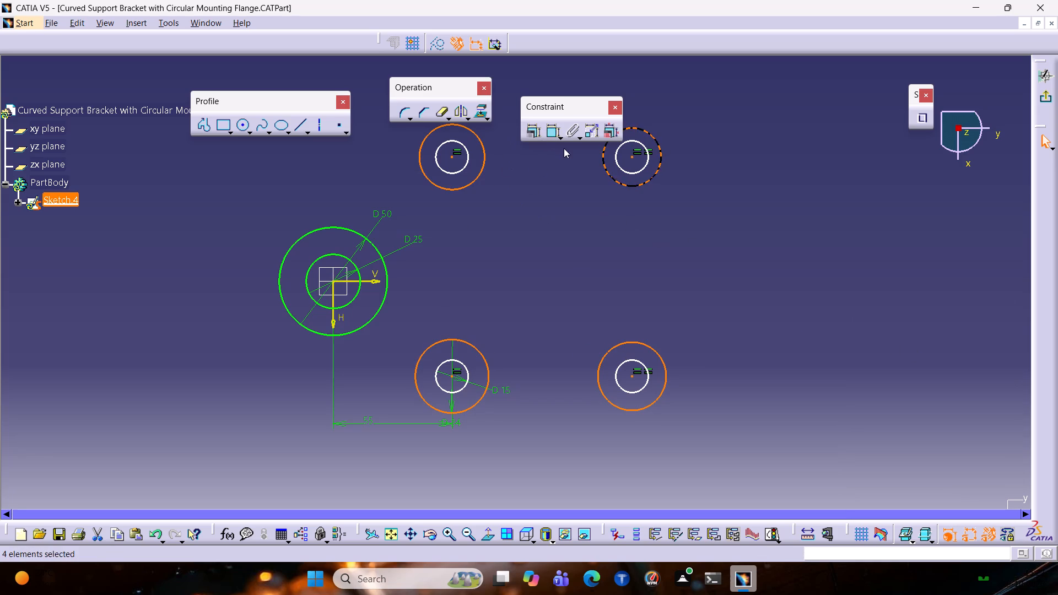
left_click(532, 131)
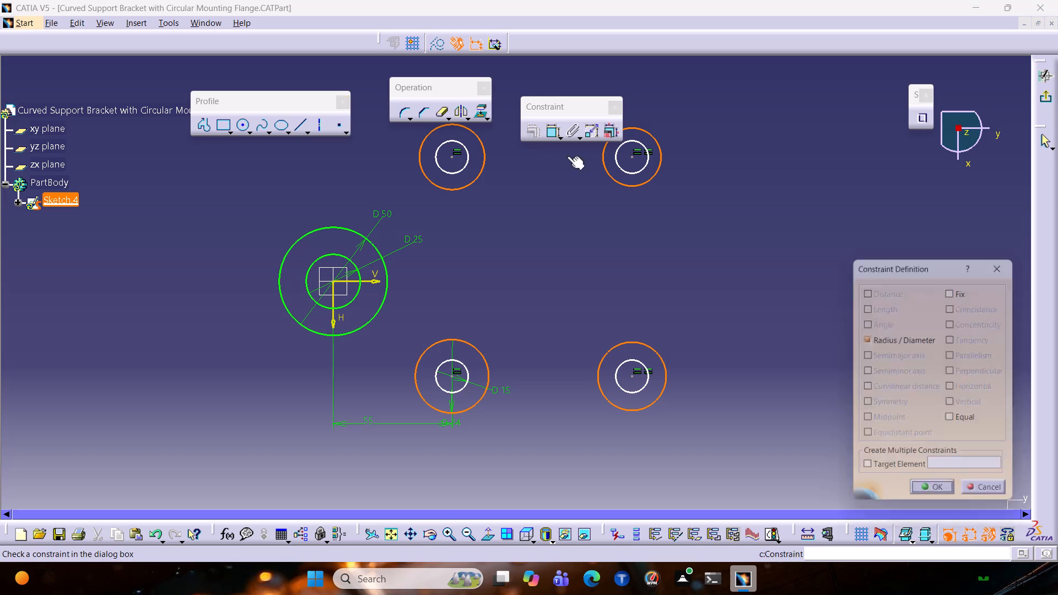
left_click(952, 420)
left_click(942, 500)
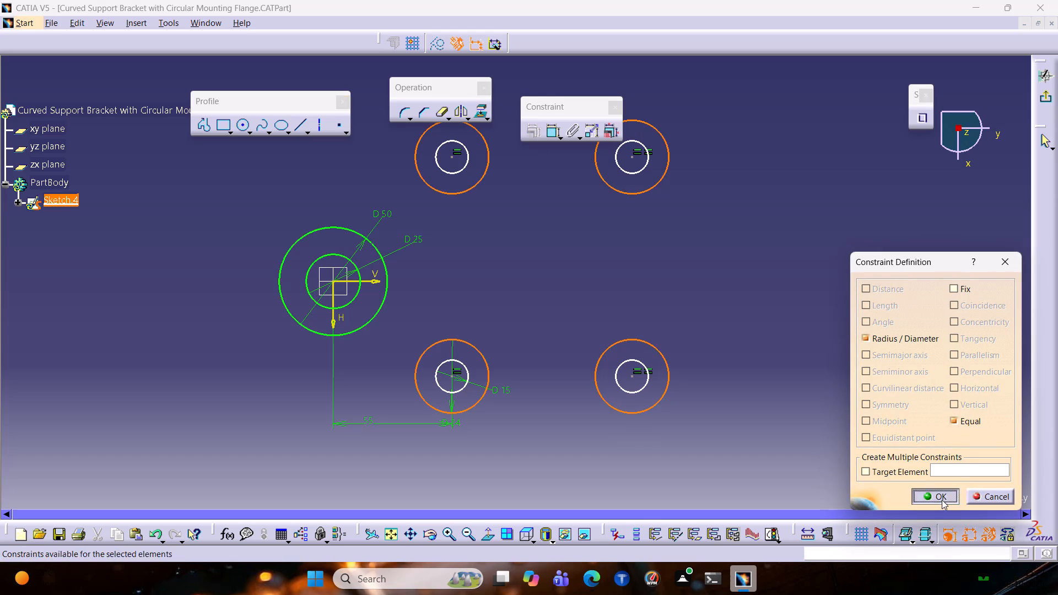
Constrain the distance between the centres of the first and third corner rings, and set it to 130 mm.
left_click(553, 132)
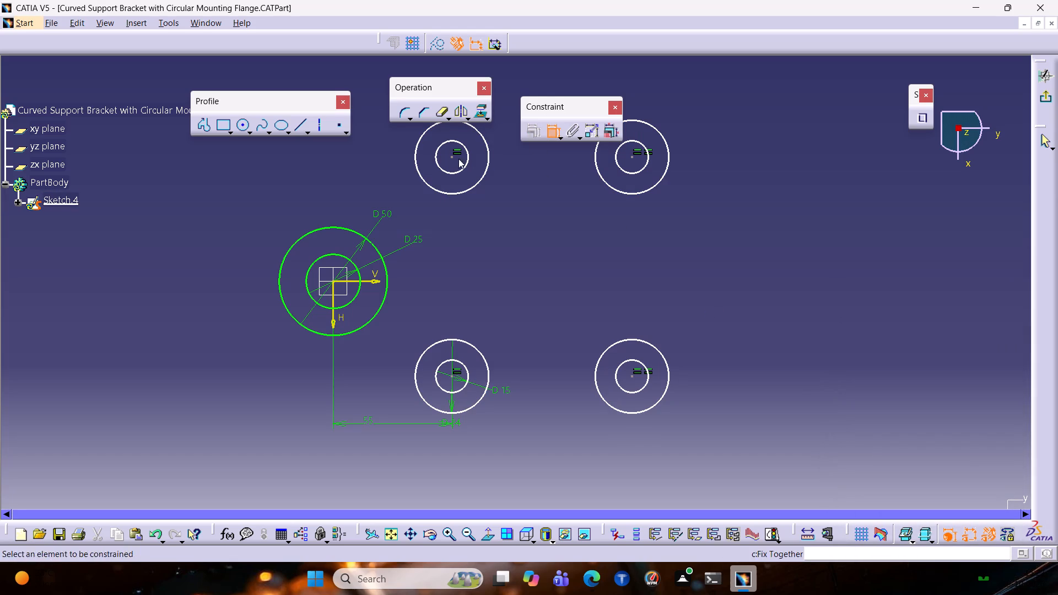
left_click(452, 155)
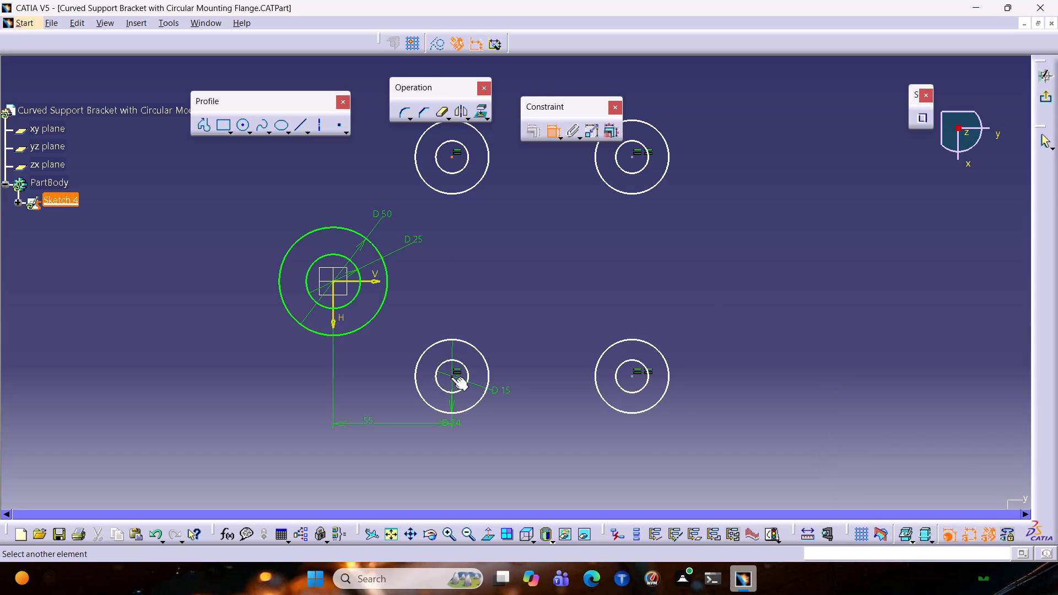
left_click(452, 377)
left_click(219, 261)
double_click(216, 259)
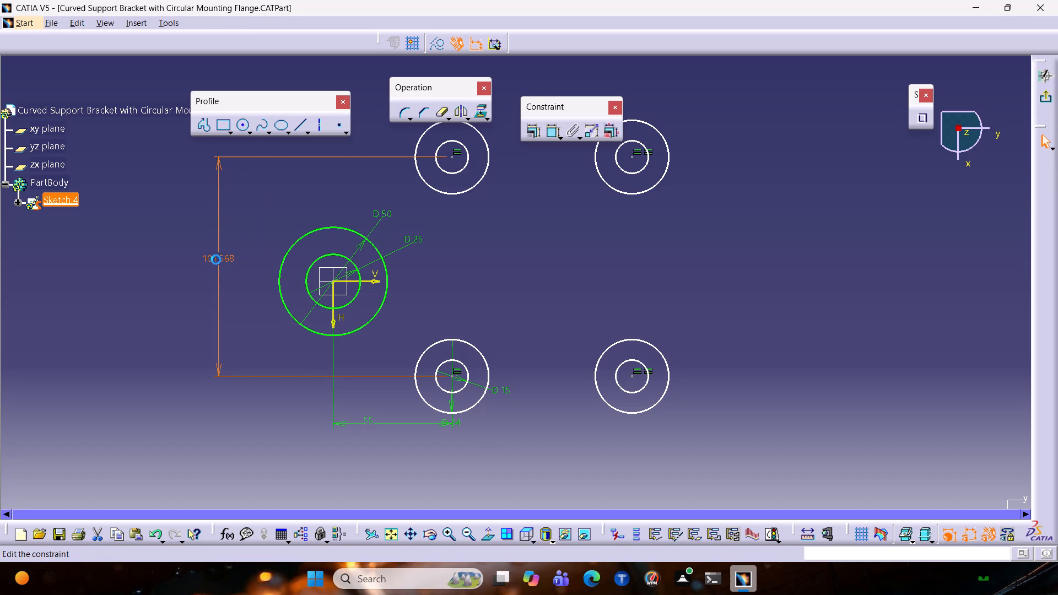
type("16")
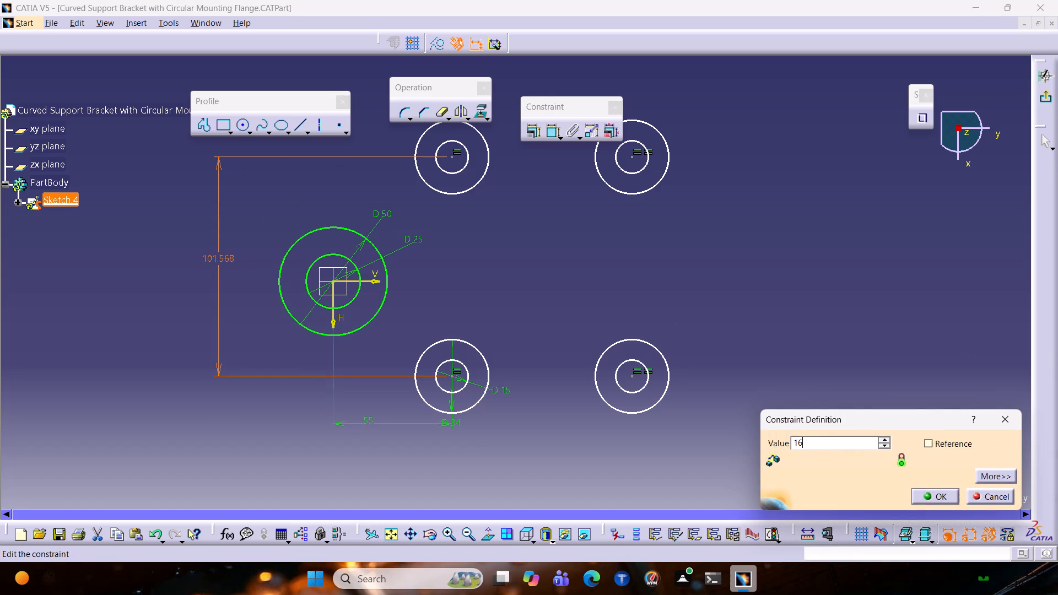
key("BackSpace")
type("30")
key("Return")
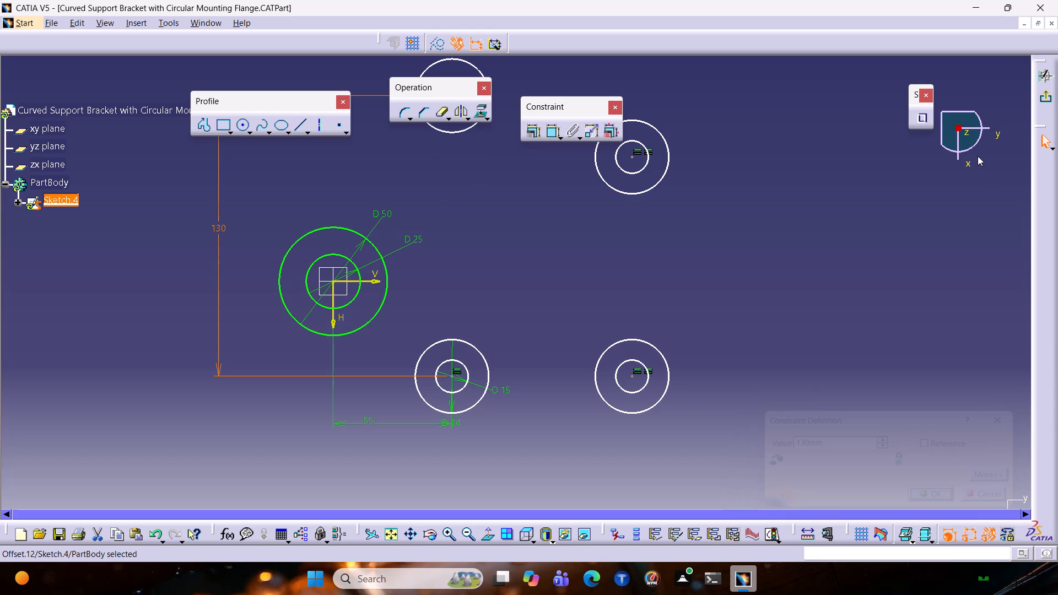
Constrain the distance along V between the centres of the third and fourth corner rings, placing the dimension beyond them.
middle_click_drag(530, 205, 496, 278)
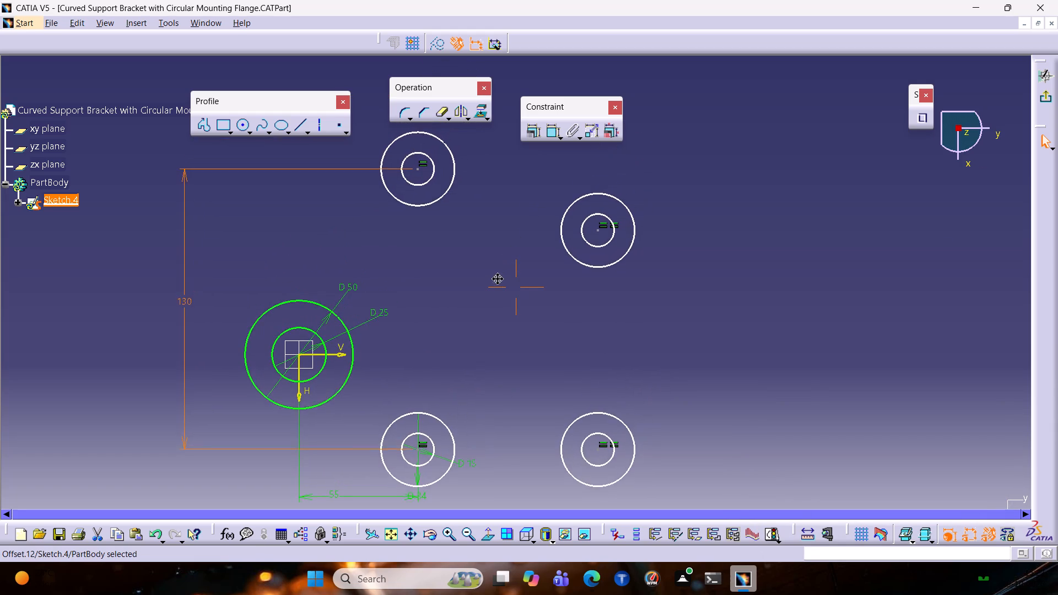
middle_click_drag(496, 278, 494, 246)
middle_click_drag(488, 225, 435, 305)
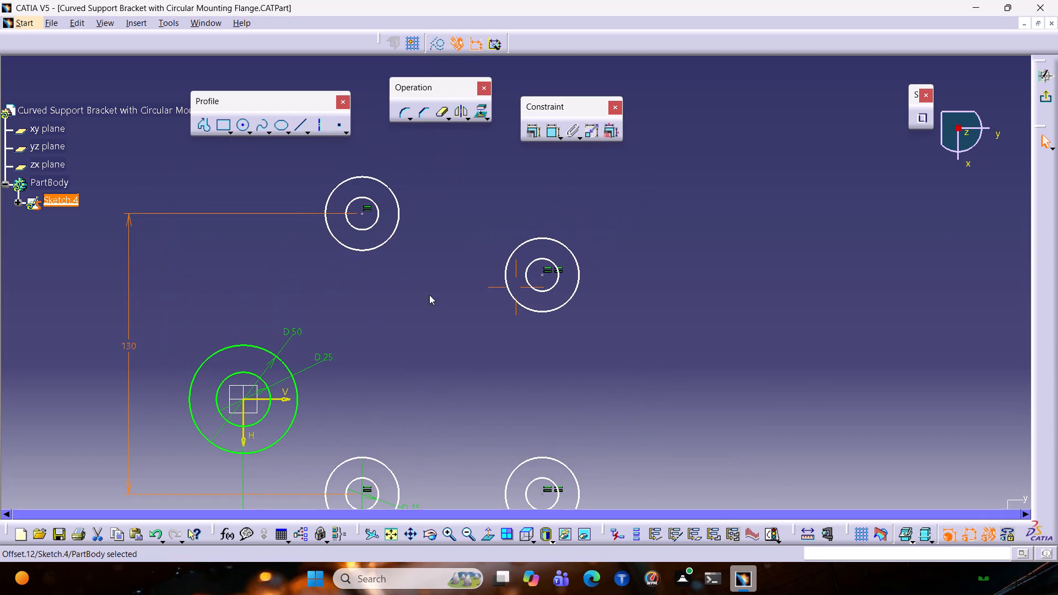
left_click(551, 134)
left_click(361, 214)
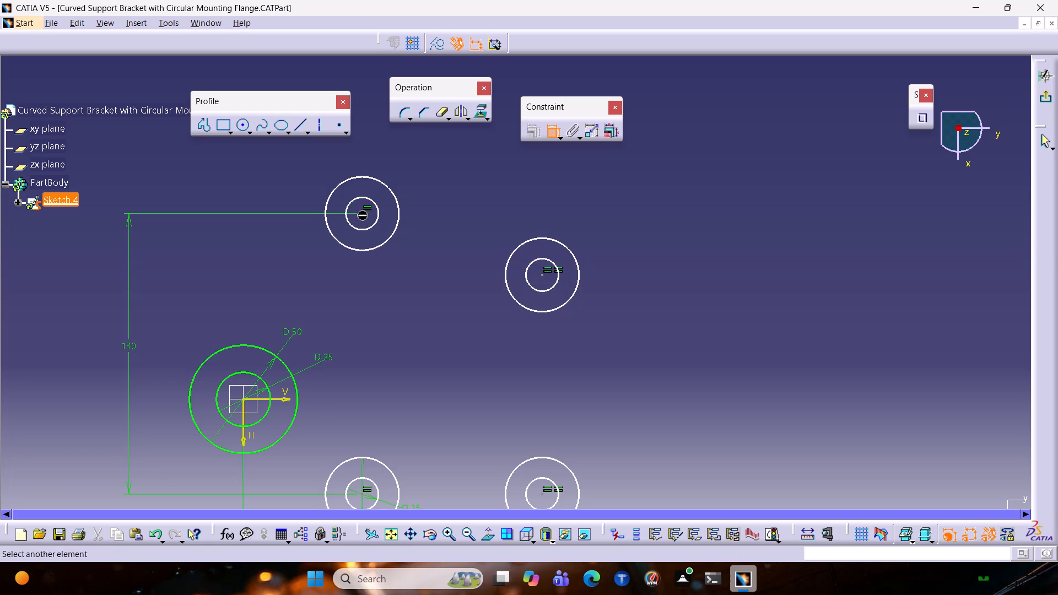
left_click(541, 275)
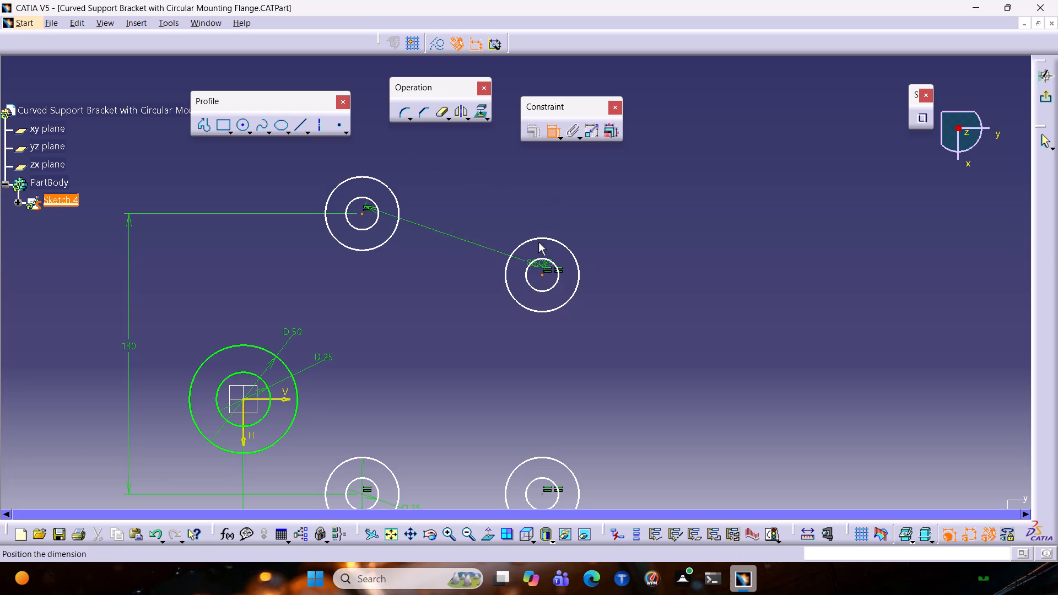
right_click(484, 181)
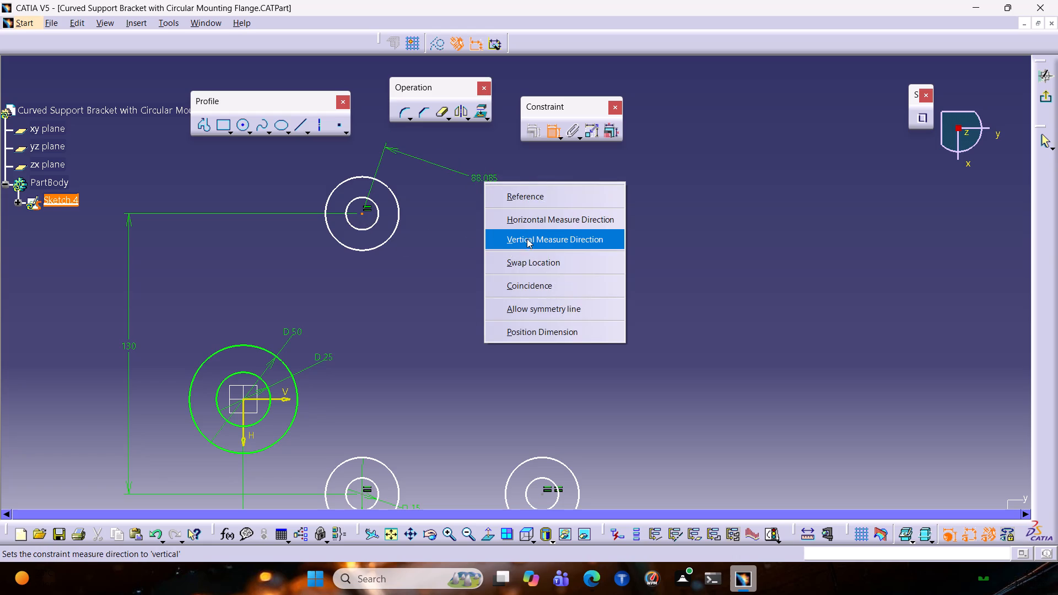
left_click(526, 236)
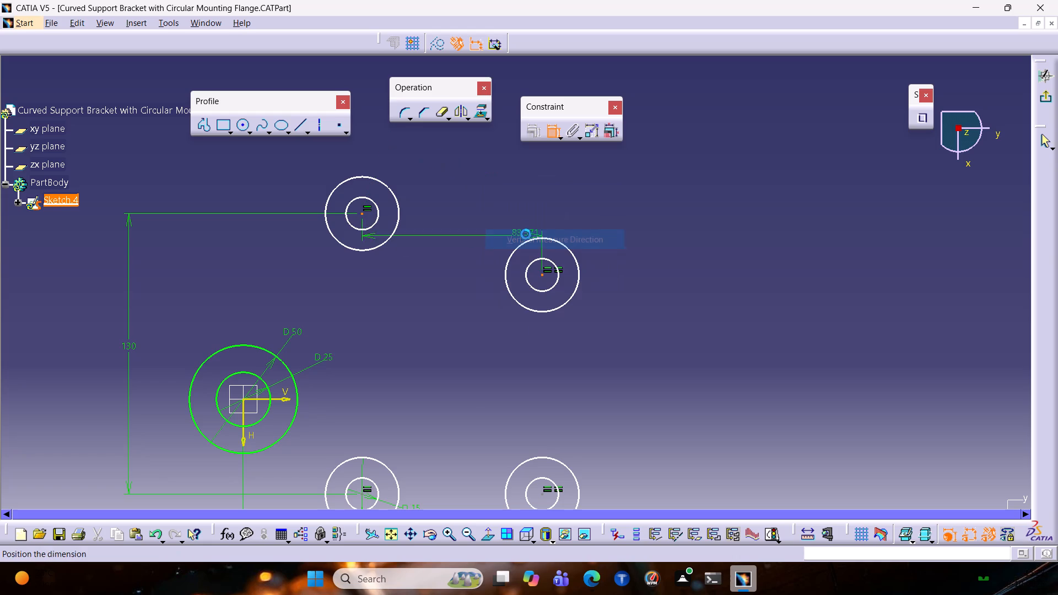
left_click(470, 167)
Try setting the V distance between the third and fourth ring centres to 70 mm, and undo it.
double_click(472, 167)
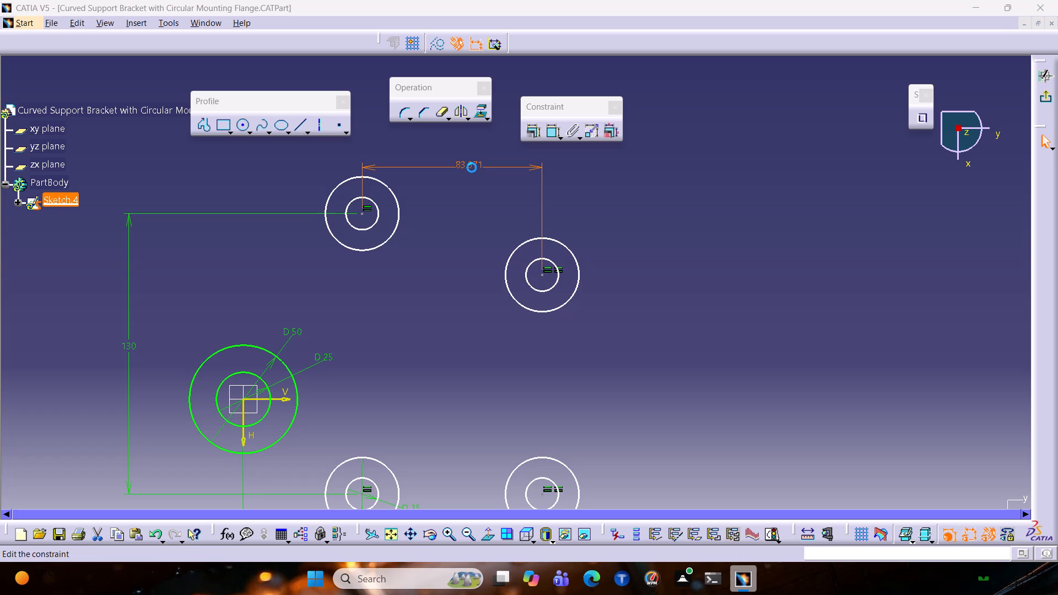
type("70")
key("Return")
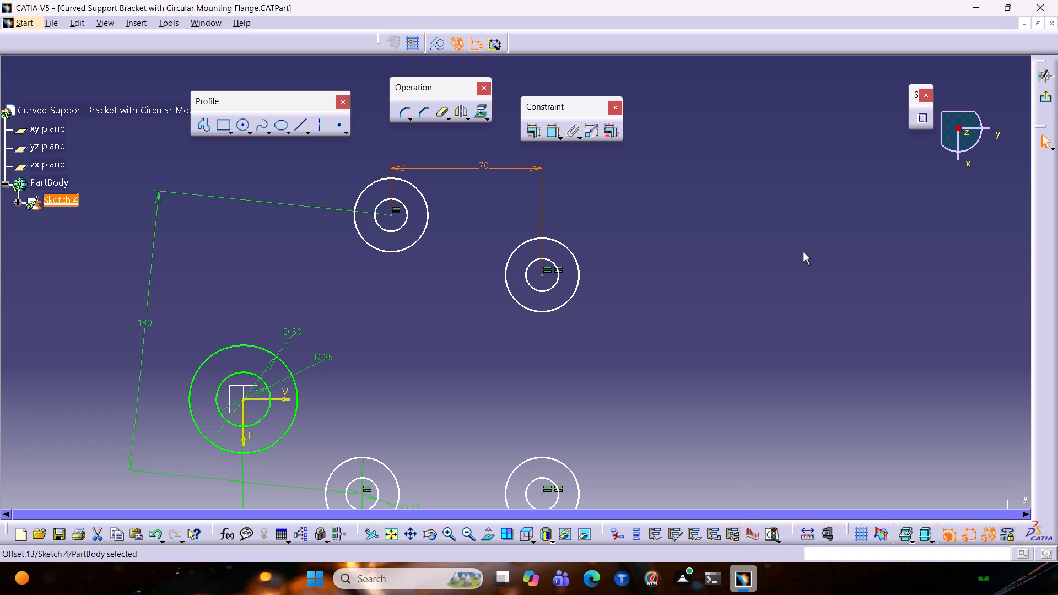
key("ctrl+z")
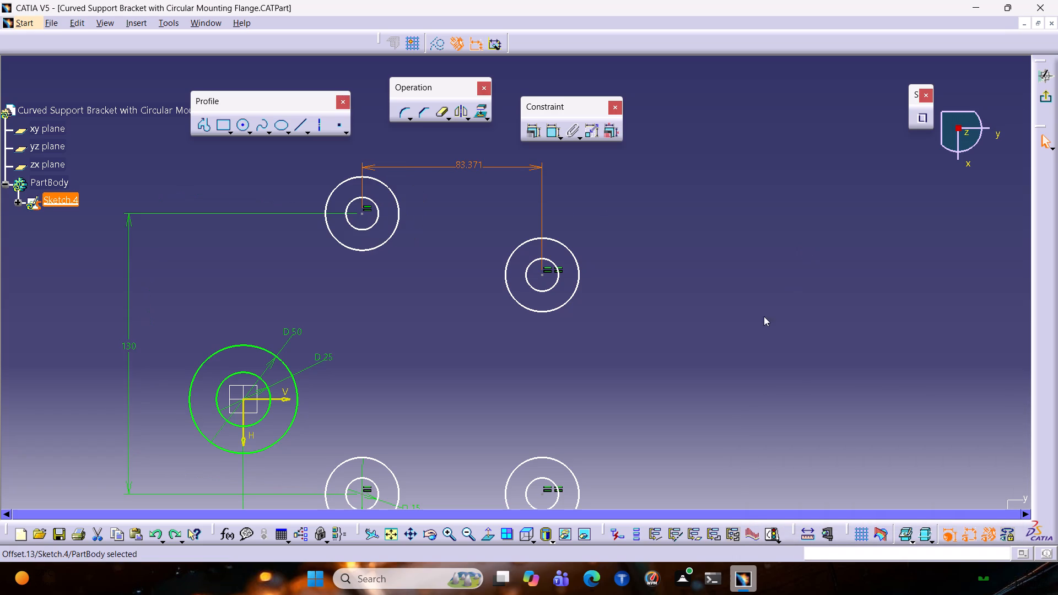
Move the fourth corner ring further along negative H until it is roughly level with the third ring.
left_click(627, 296)
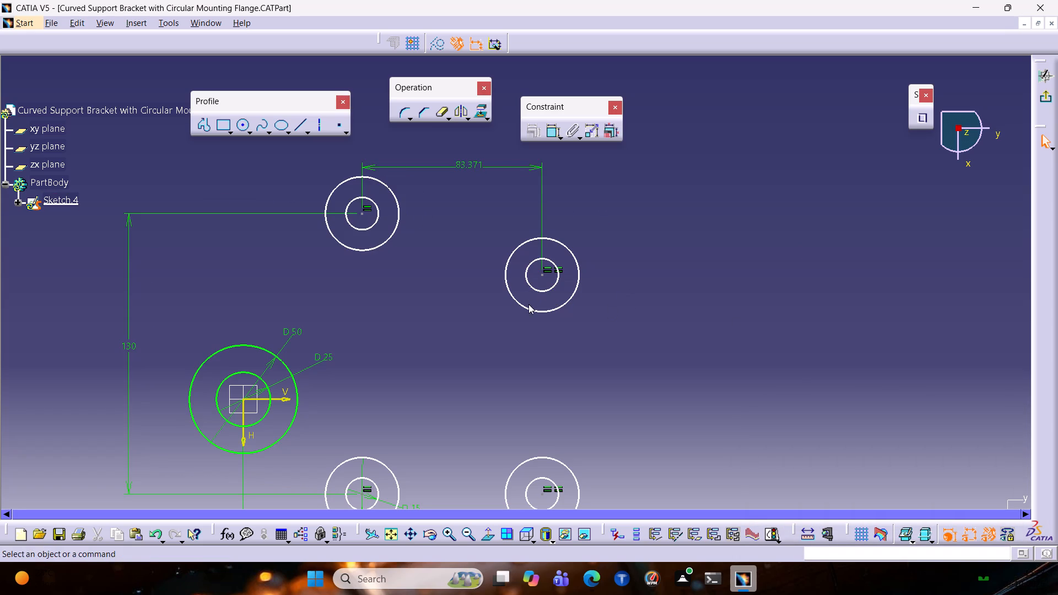
left_click(536, 286)
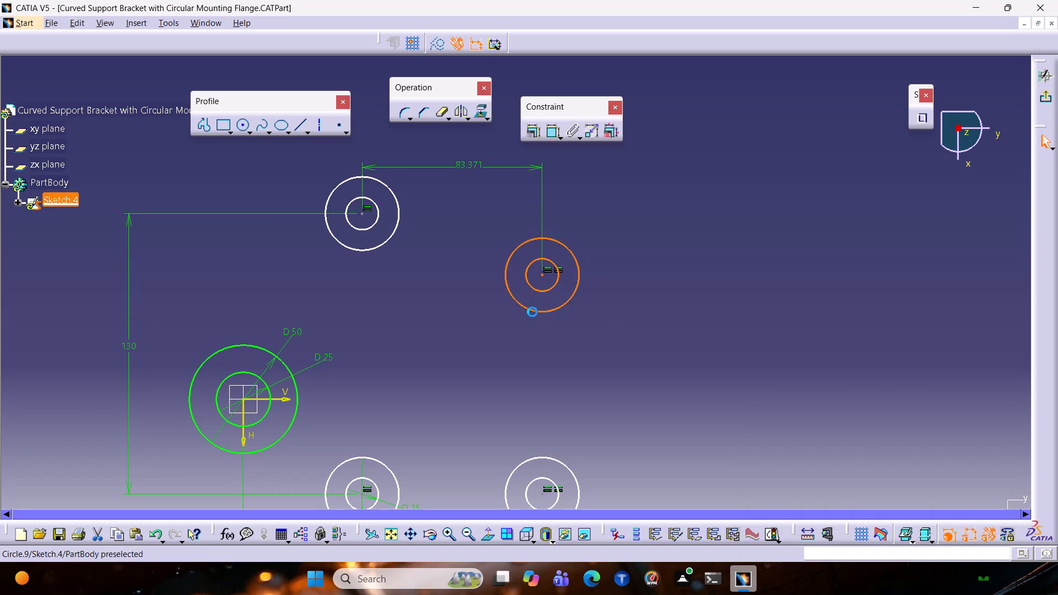
left_click(532, 312, "ctrl")
left_click_drag(541, 274, 548, 226)
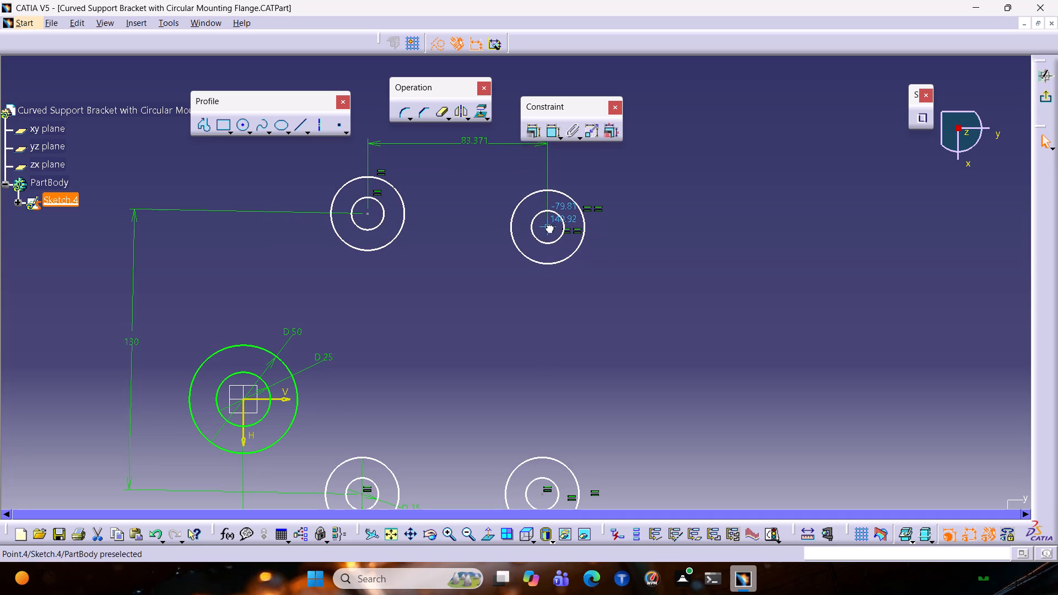
left_click_drag(548, 226, 548, 218)
left_click(549, 215)
left_click(520, 283)
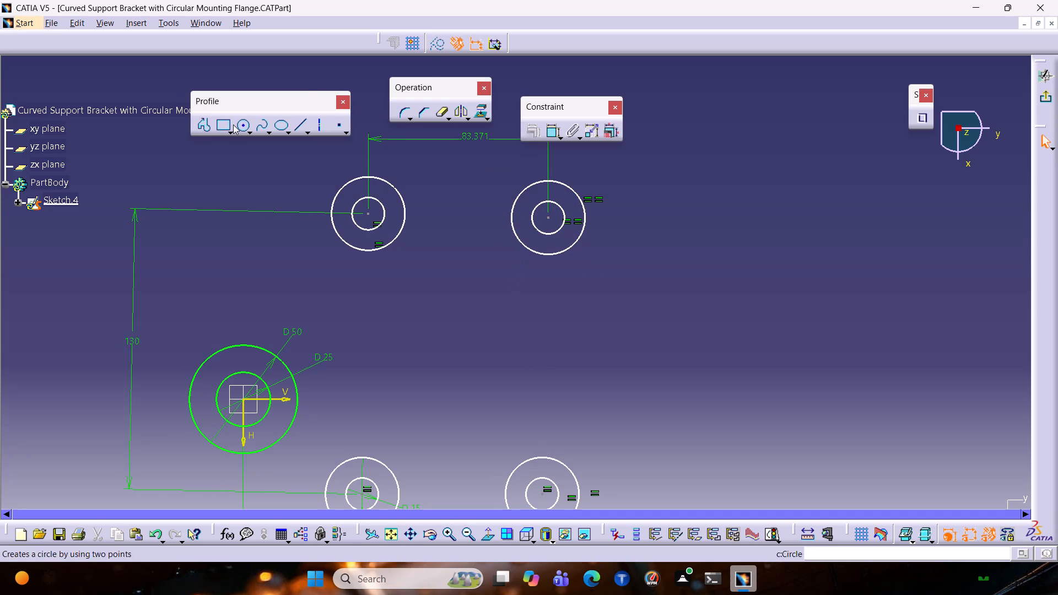
Draw a line parallel to V from the third ring's centre into the fourth ring, at about H -86 mm.
left_click(203, 128)
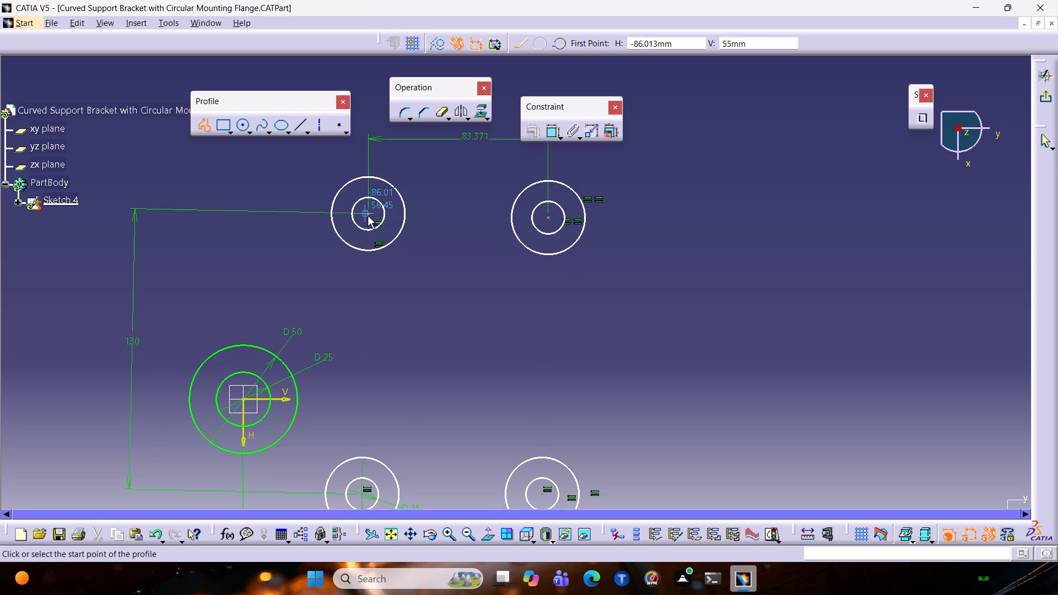
left_click(369, 214)
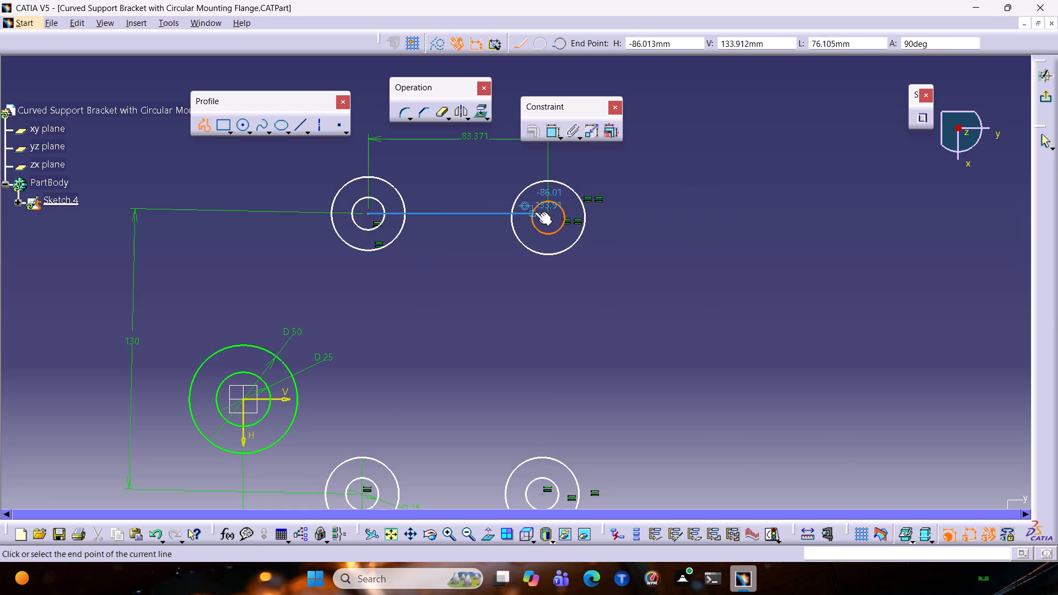
left_click(520, 213)
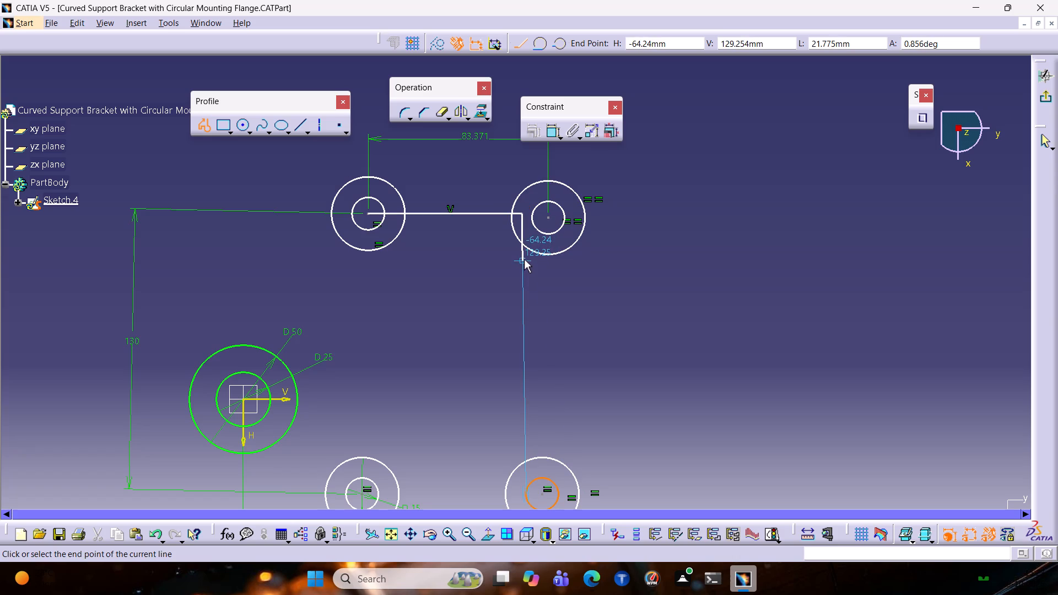
key("Escape")
key("Escape")
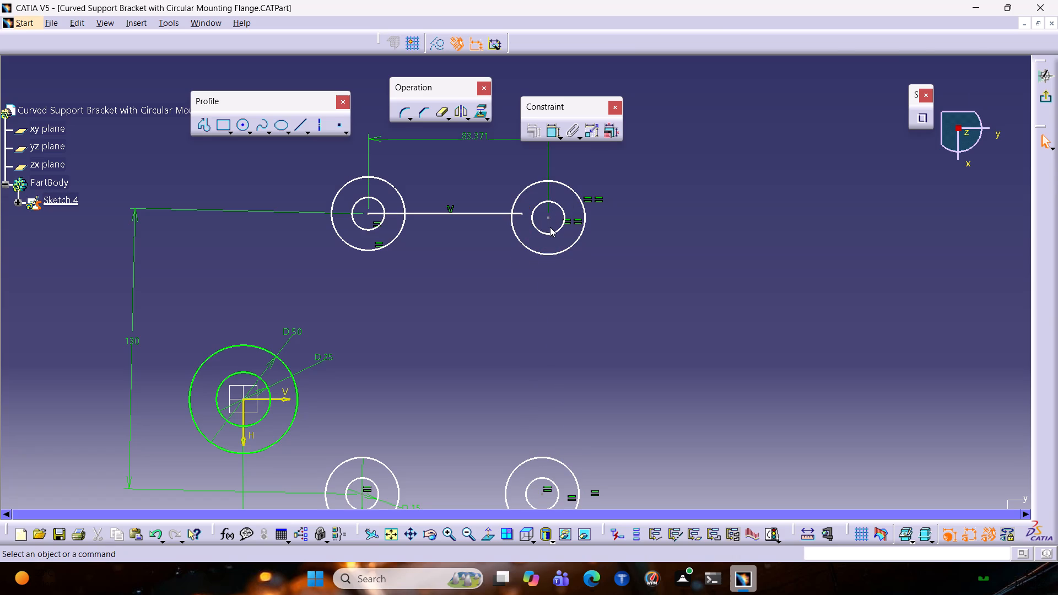
Make the free end of the line between the third and fourth corner rings coincident with the fourth ring's centre.
left_click(542, 230)
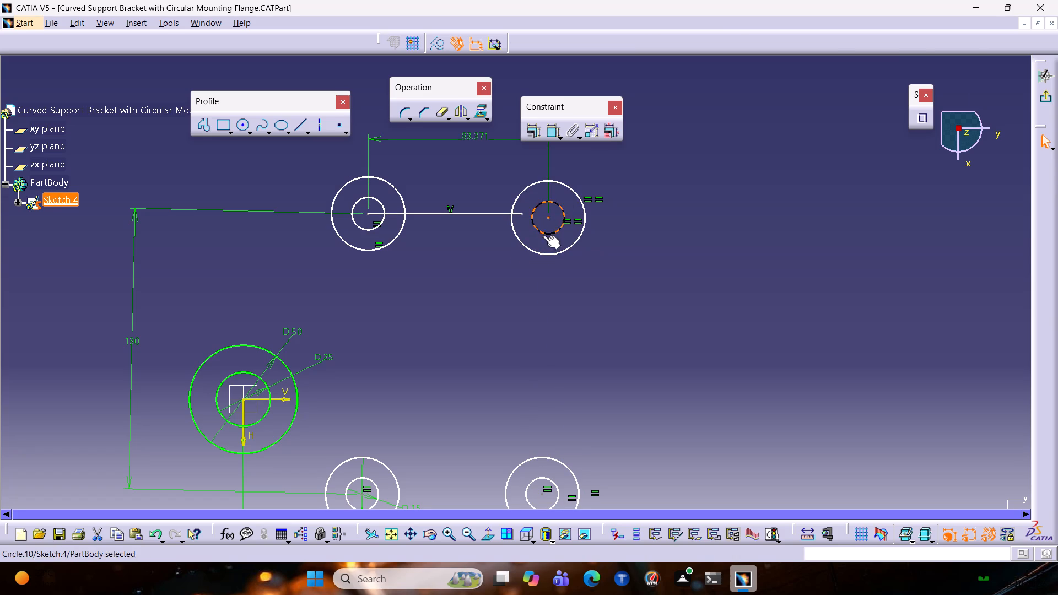
left_click(539, 252, "ctrl")
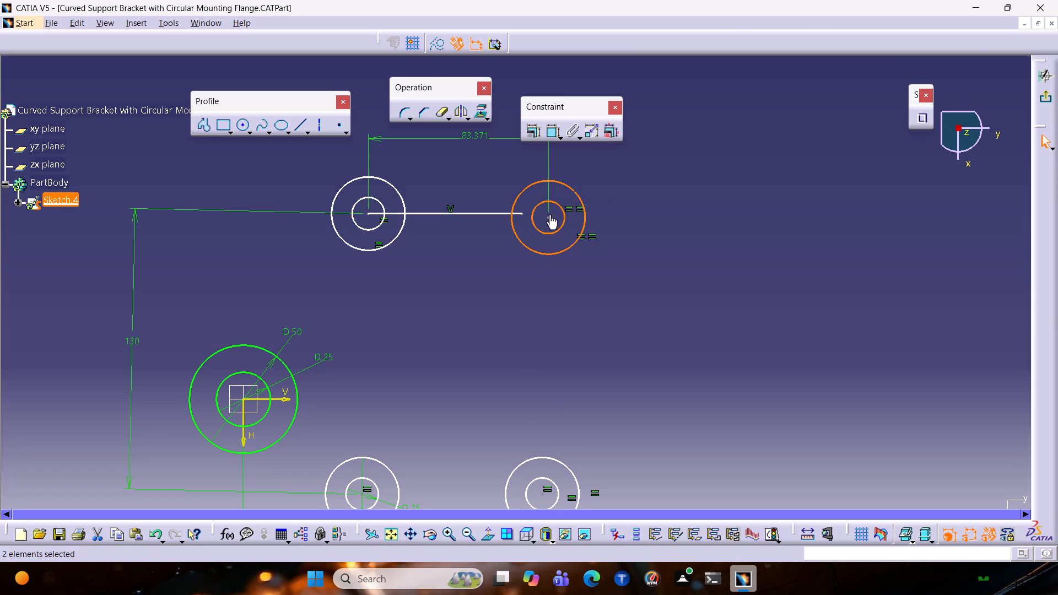
left_click(547, 219)
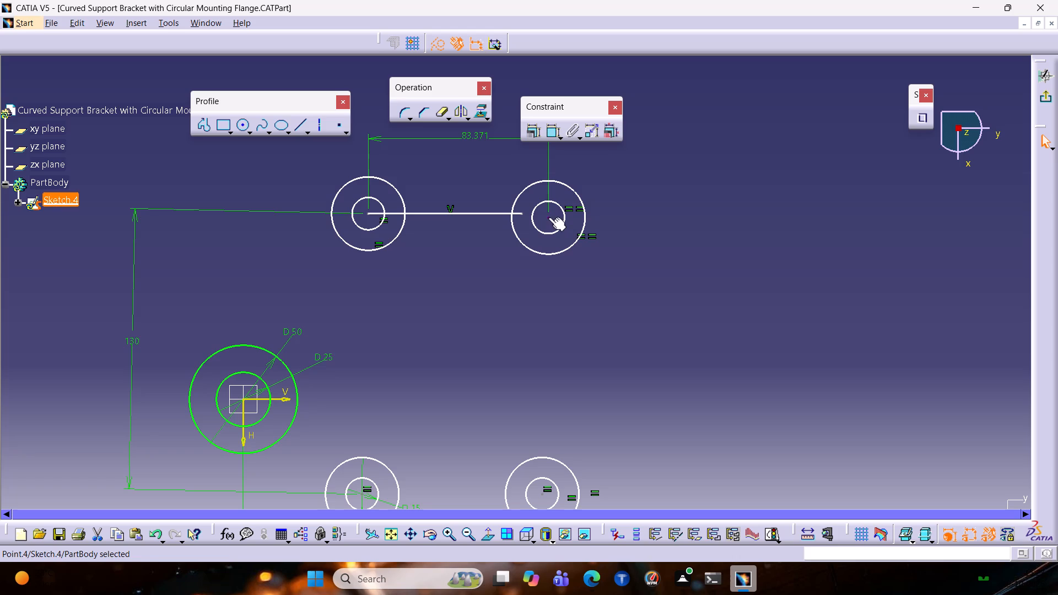
left_click(548, 217)
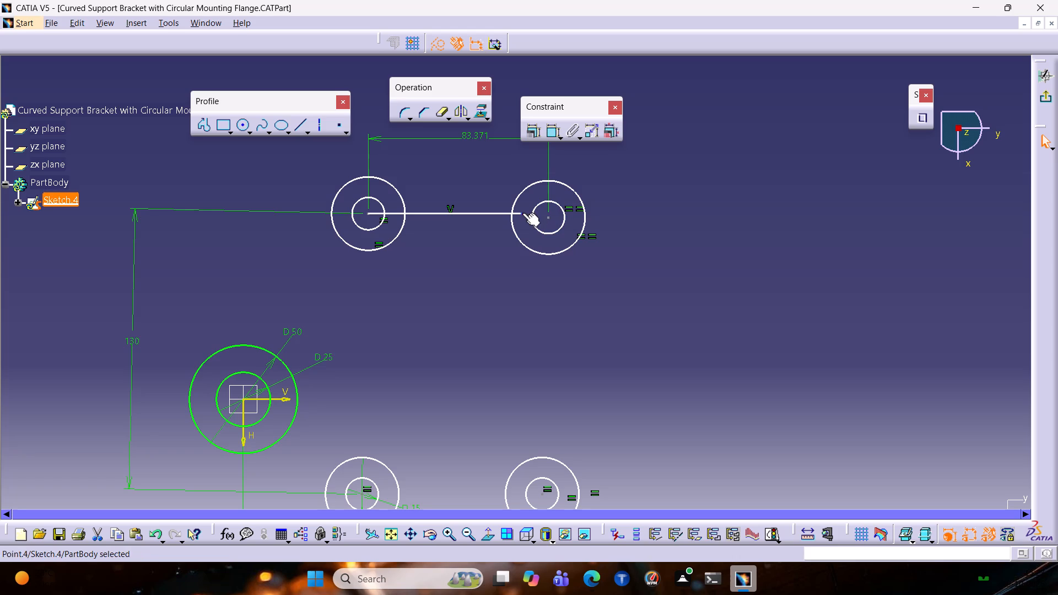
left_click(522, 213, "ctrl")
left_click(535, 130)
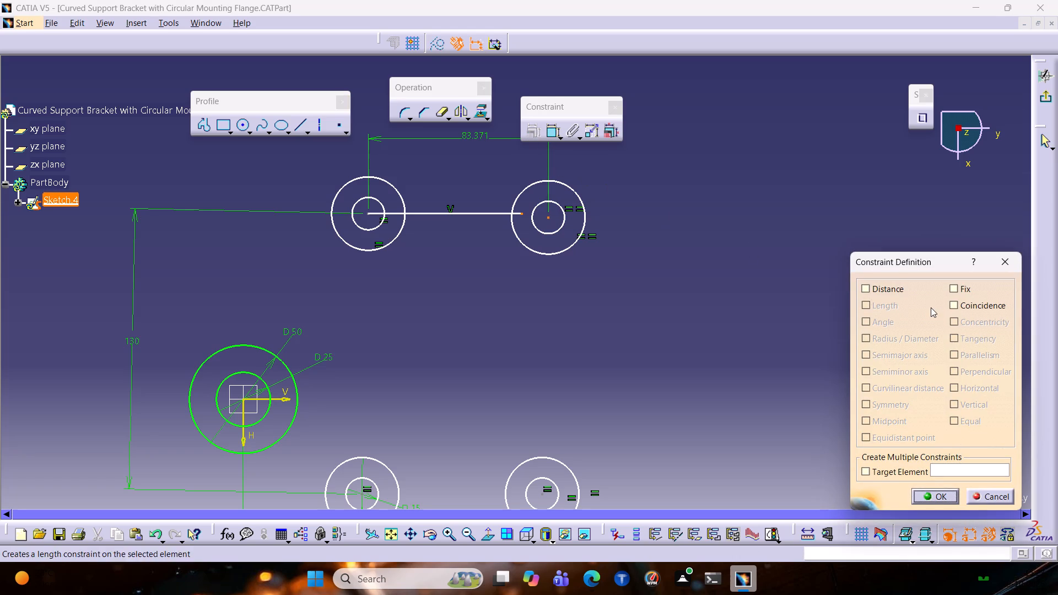
left_click(992, 307)
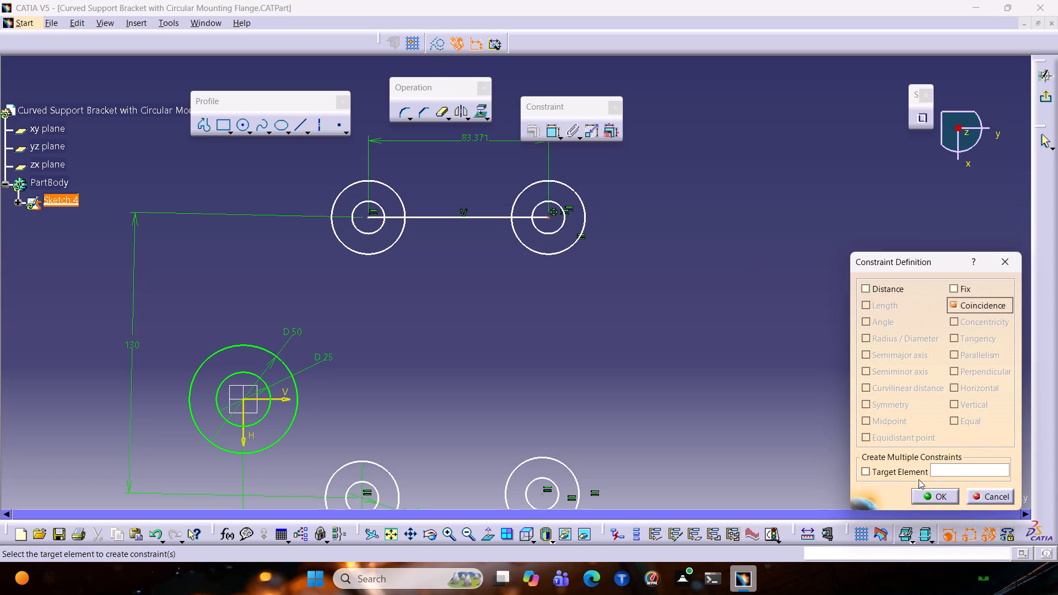
left_click(923, 489)
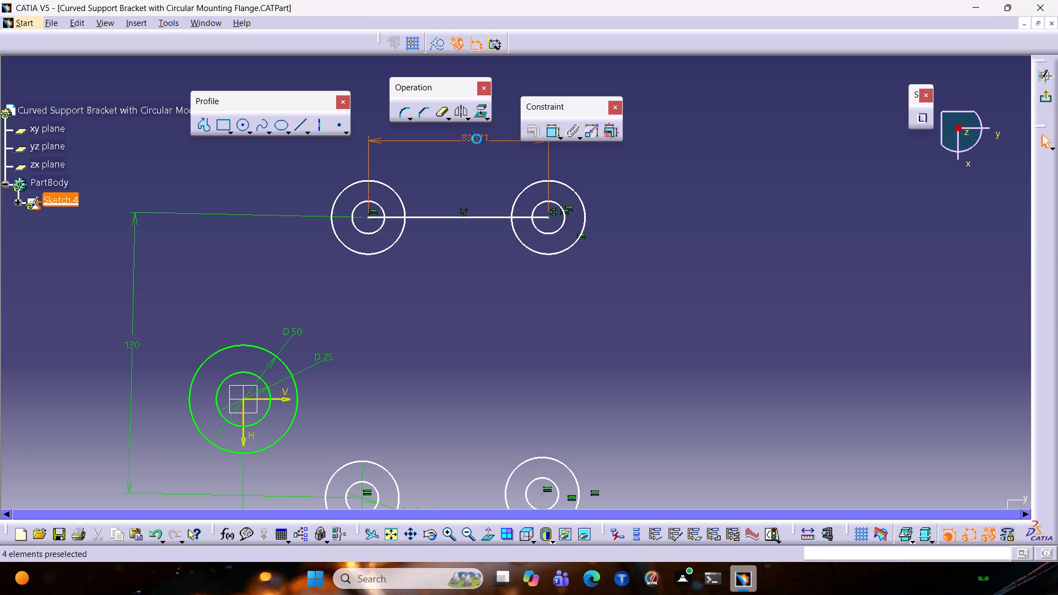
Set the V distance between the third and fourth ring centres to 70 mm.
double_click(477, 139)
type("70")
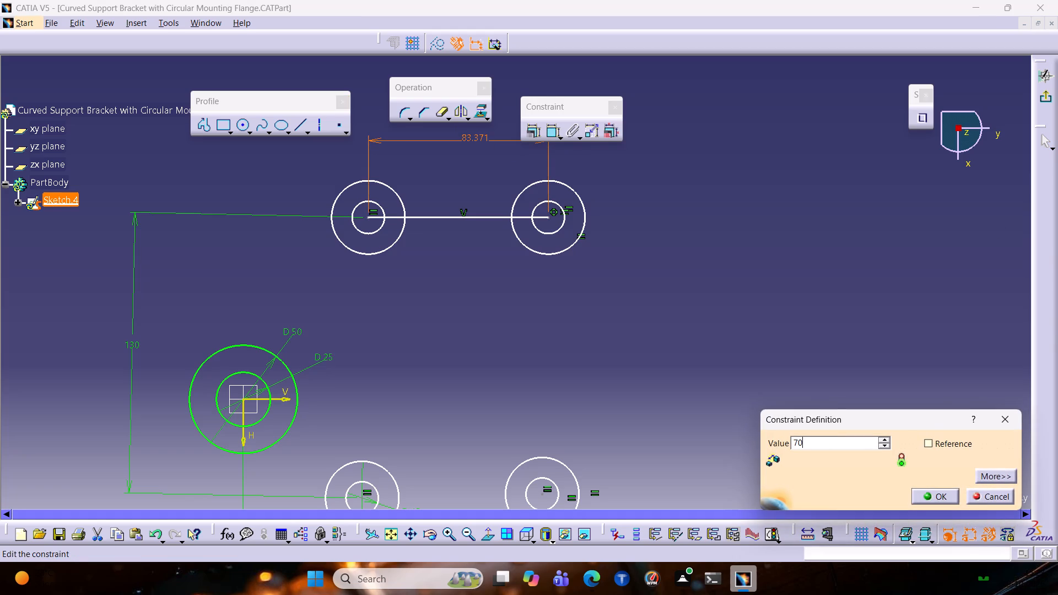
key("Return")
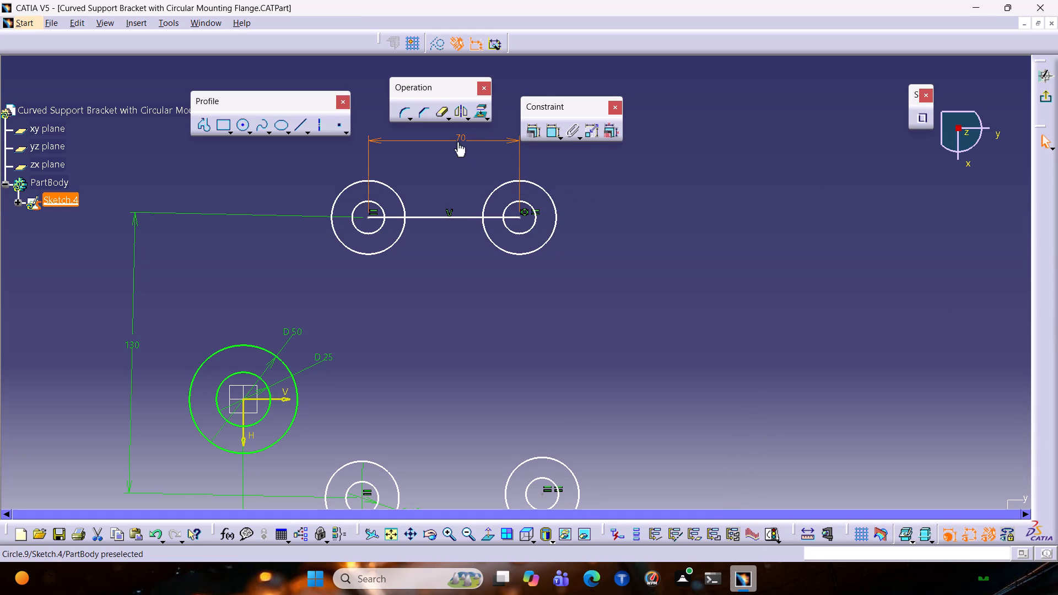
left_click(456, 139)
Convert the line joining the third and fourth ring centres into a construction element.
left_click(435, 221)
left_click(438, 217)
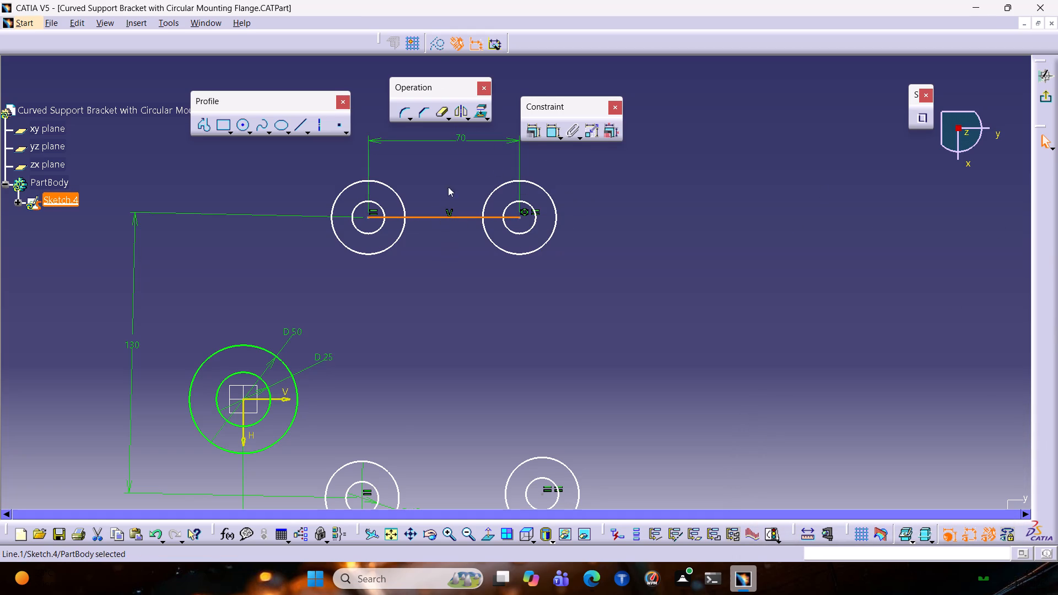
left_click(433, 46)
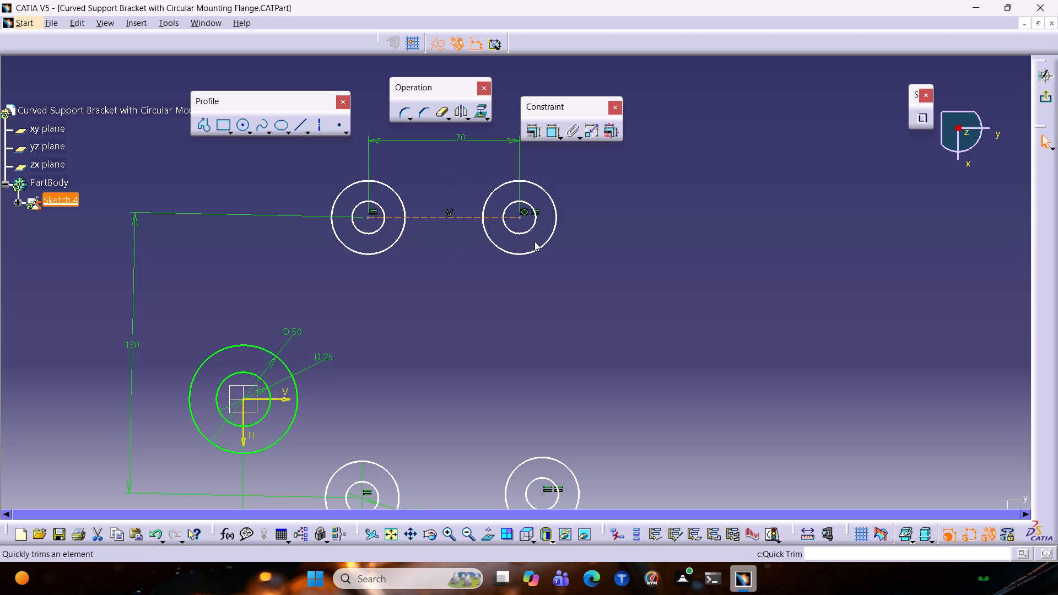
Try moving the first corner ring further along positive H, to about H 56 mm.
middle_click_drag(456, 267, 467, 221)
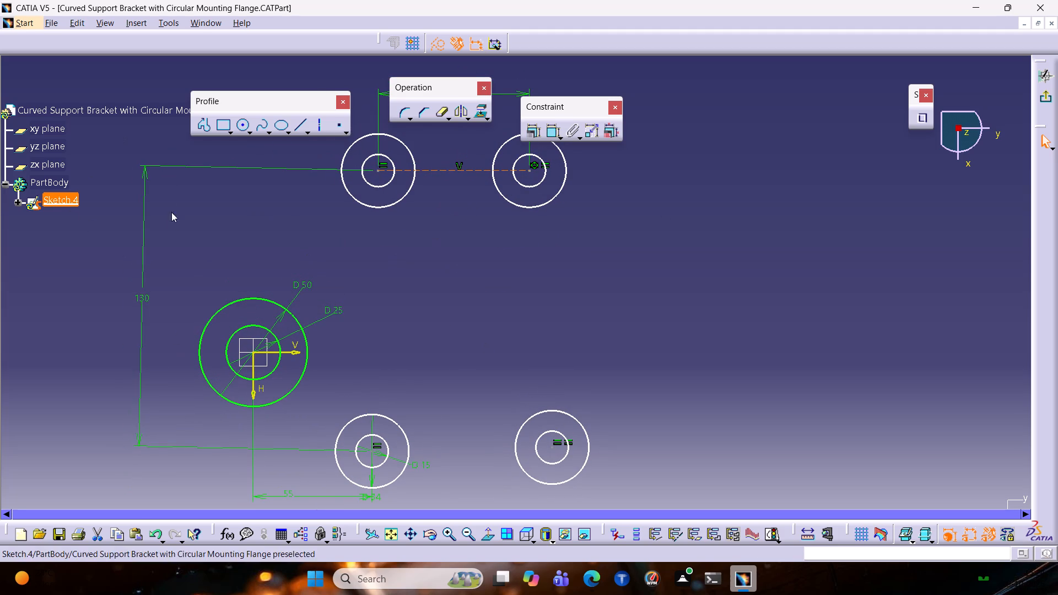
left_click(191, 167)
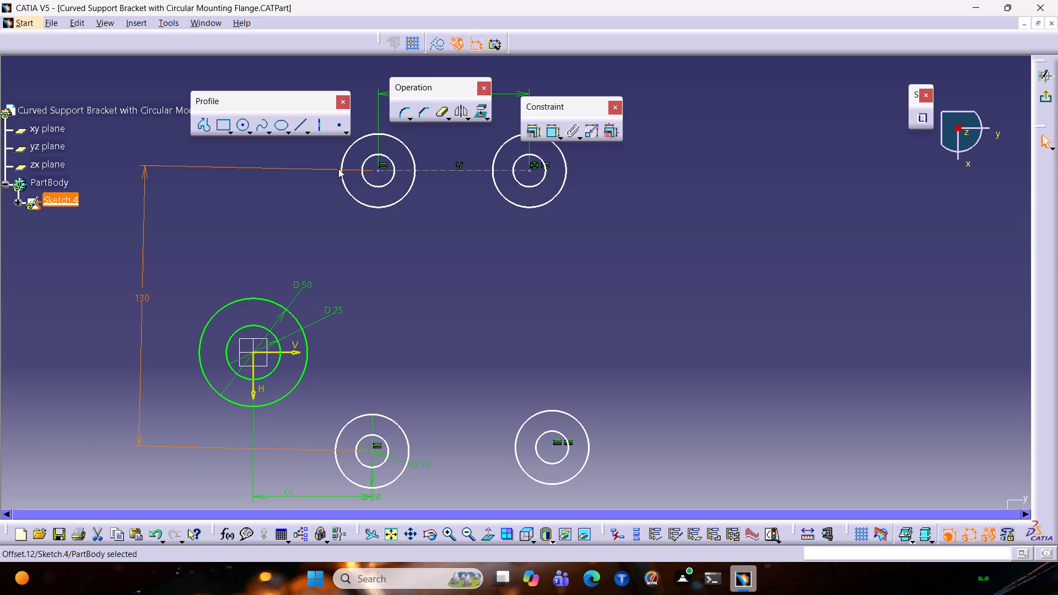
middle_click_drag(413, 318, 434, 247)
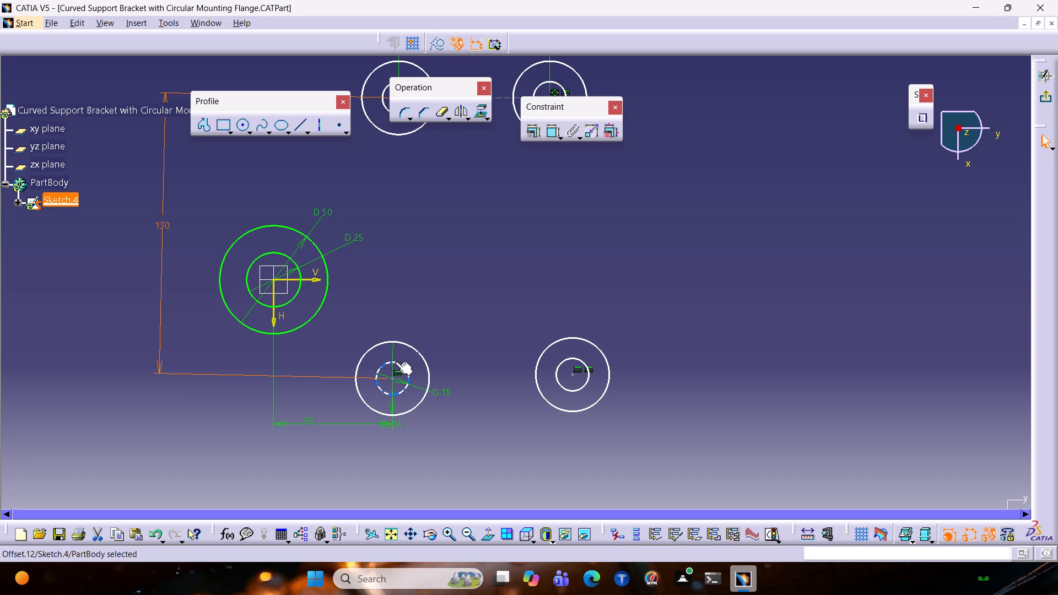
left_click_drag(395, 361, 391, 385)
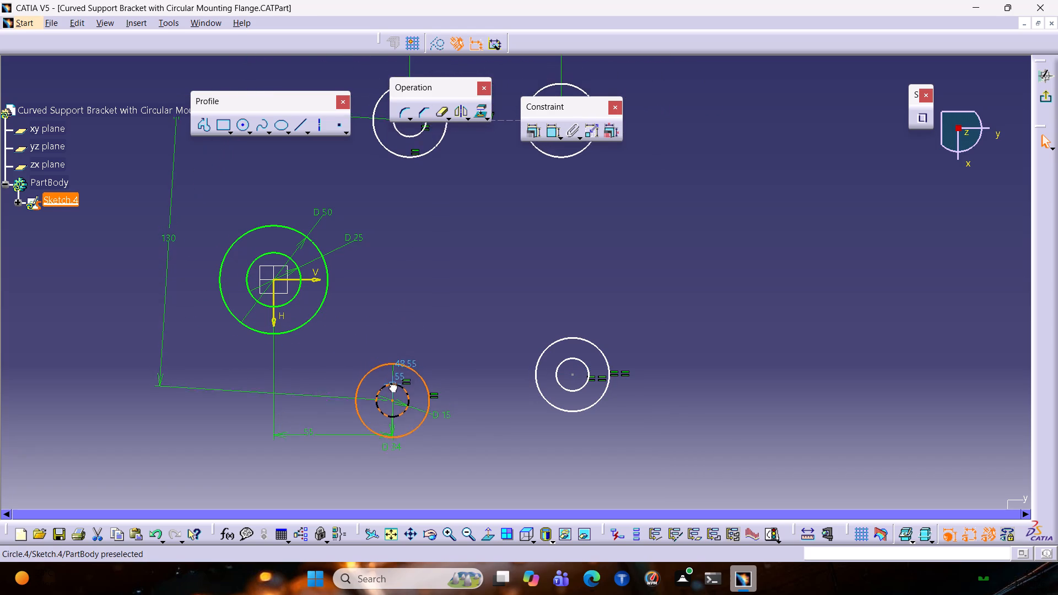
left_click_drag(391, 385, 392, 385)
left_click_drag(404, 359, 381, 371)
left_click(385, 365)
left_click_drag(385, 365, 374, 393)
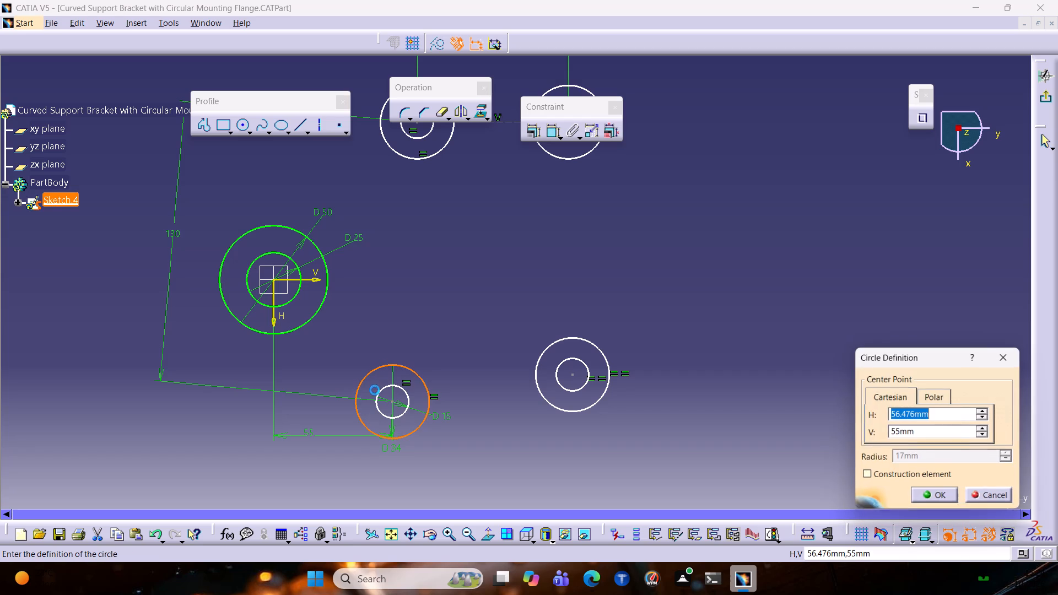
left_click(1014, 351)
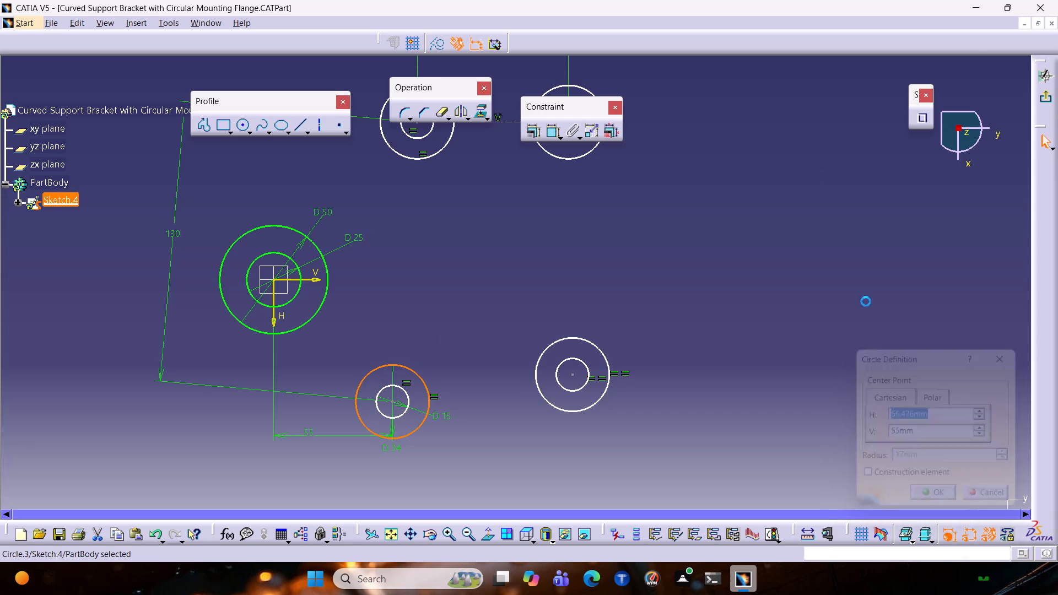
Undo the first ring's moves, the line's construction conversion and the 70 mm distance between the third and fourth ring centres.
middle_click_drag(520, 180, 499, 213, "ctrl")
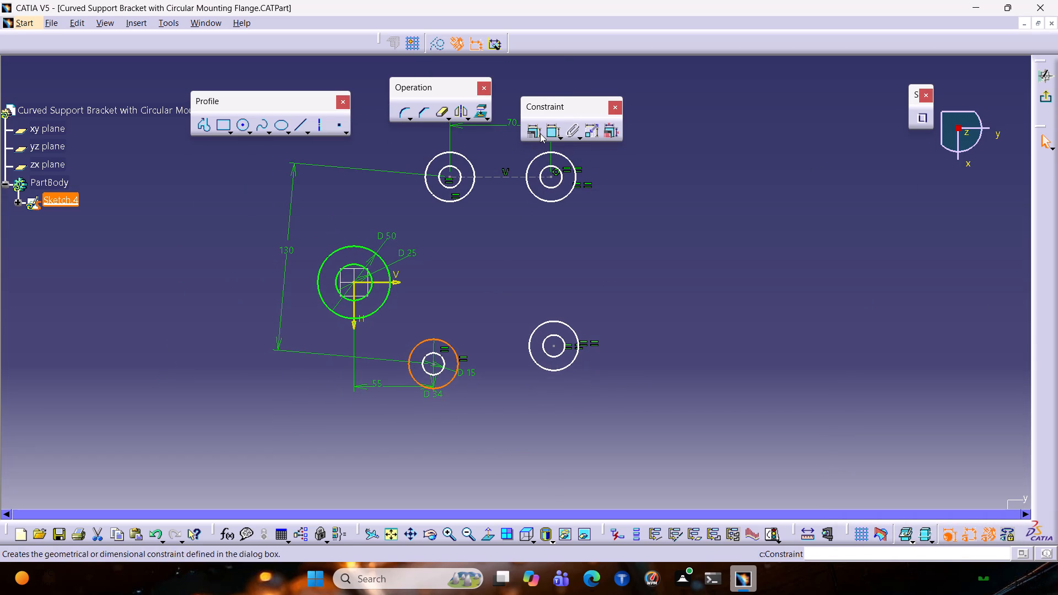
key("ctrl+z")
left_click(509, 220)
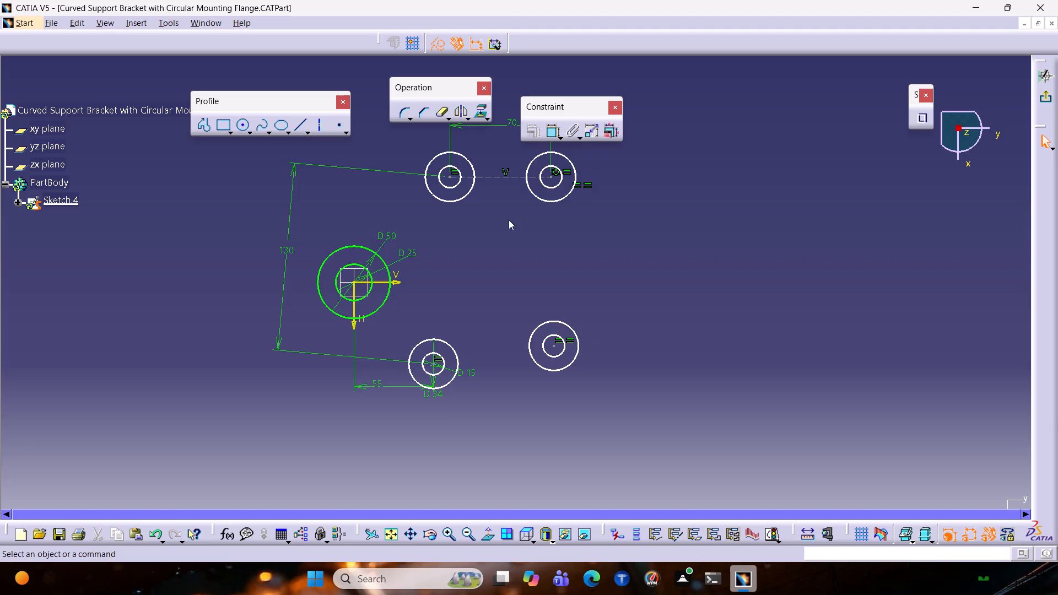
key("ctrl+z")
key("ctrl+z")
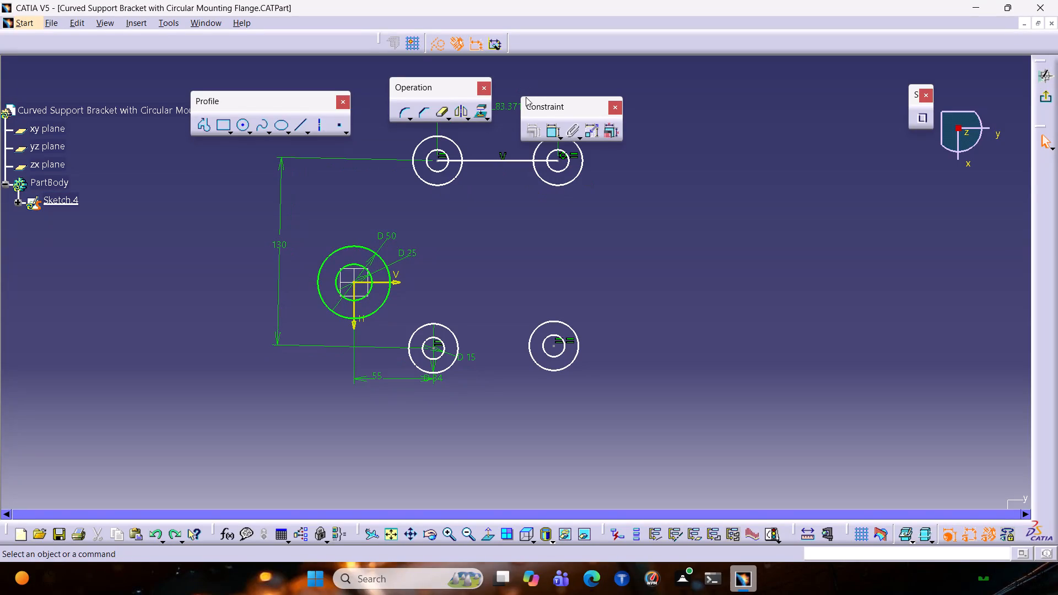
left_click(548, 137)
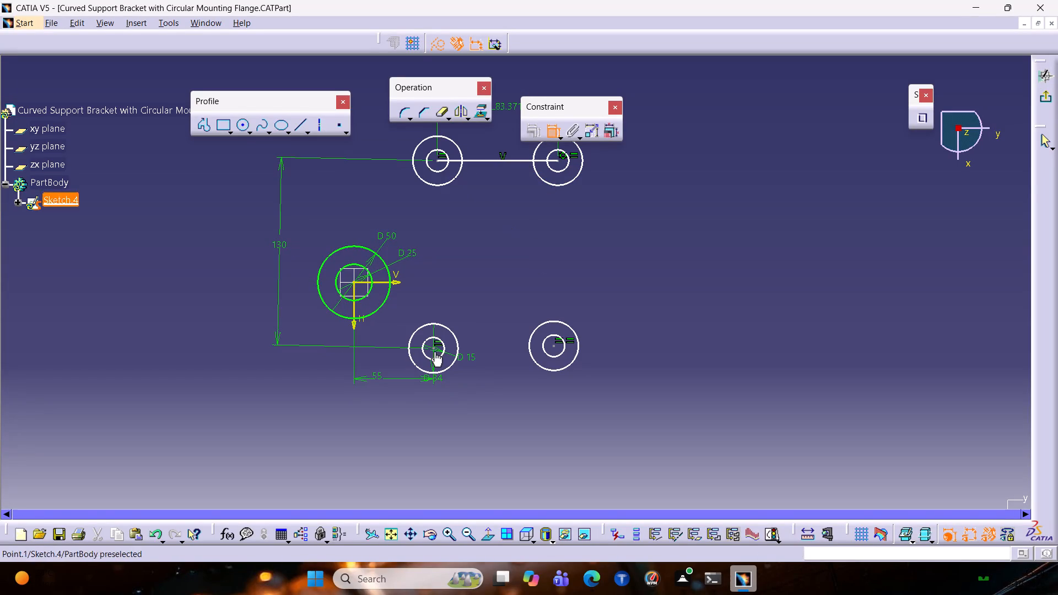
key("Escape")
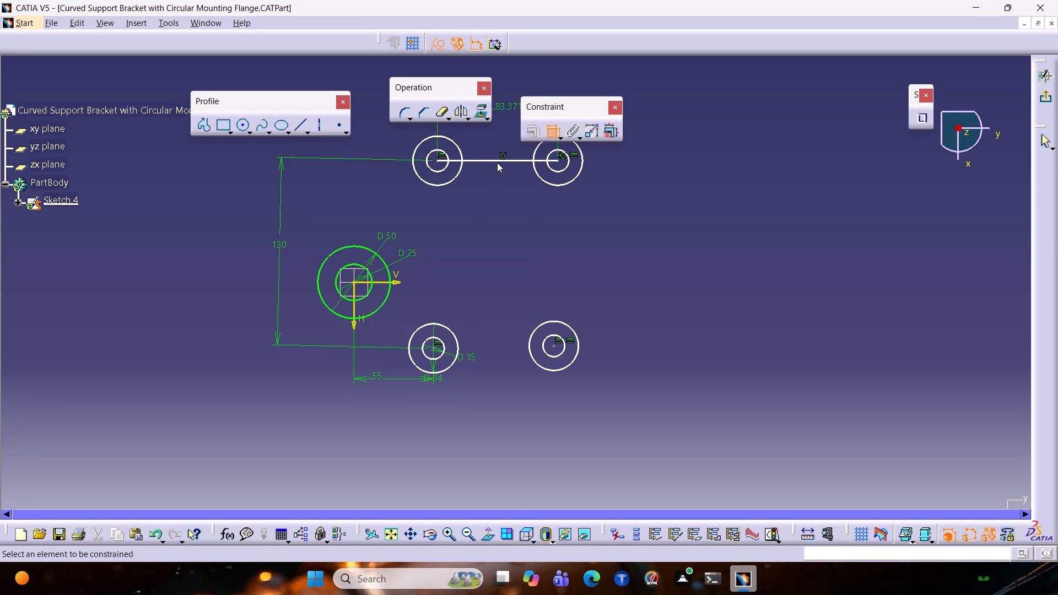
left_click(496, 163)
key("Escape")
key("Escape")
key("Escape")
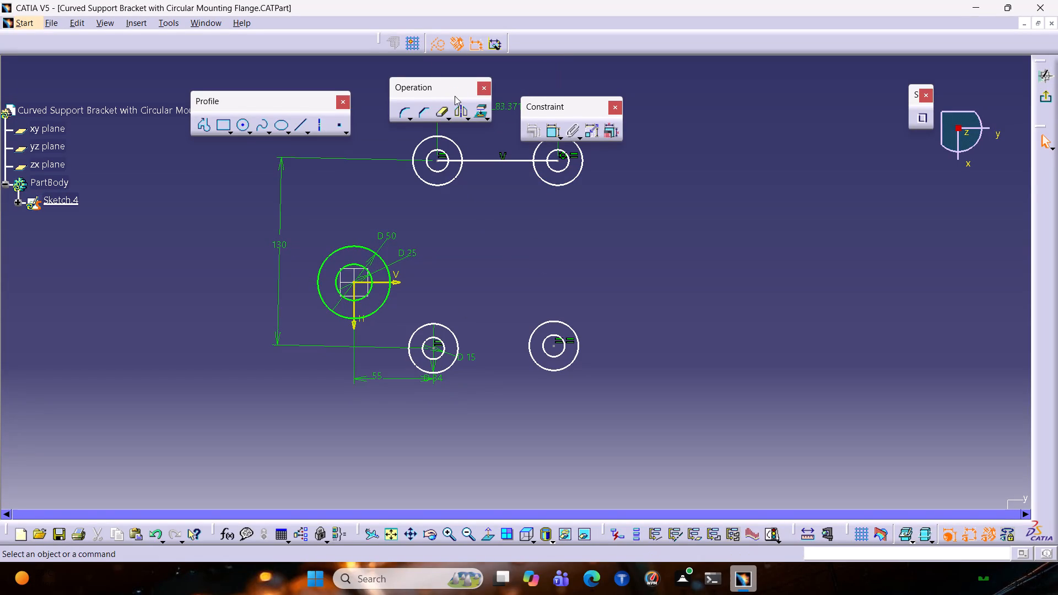
Convert the line joining the third and fourth ring centres into a construction element.
left_click(474, 161)
left_click(438, 39)
left_click(473, 241)
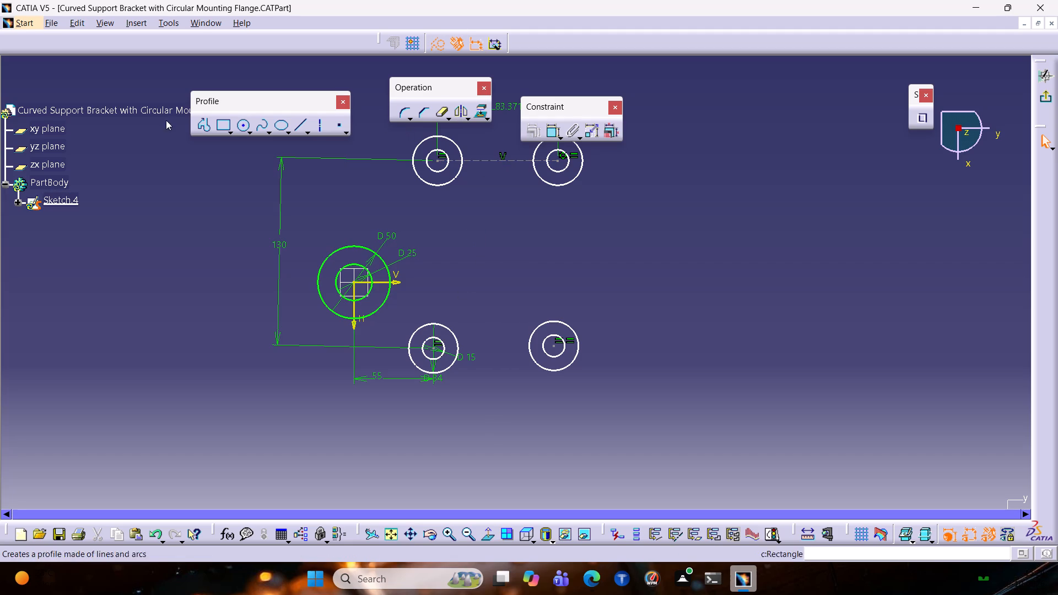
Draw a construction line about 83 mm long from the first corner ring's centre to the second ring's centre.
left_click(199, 124)
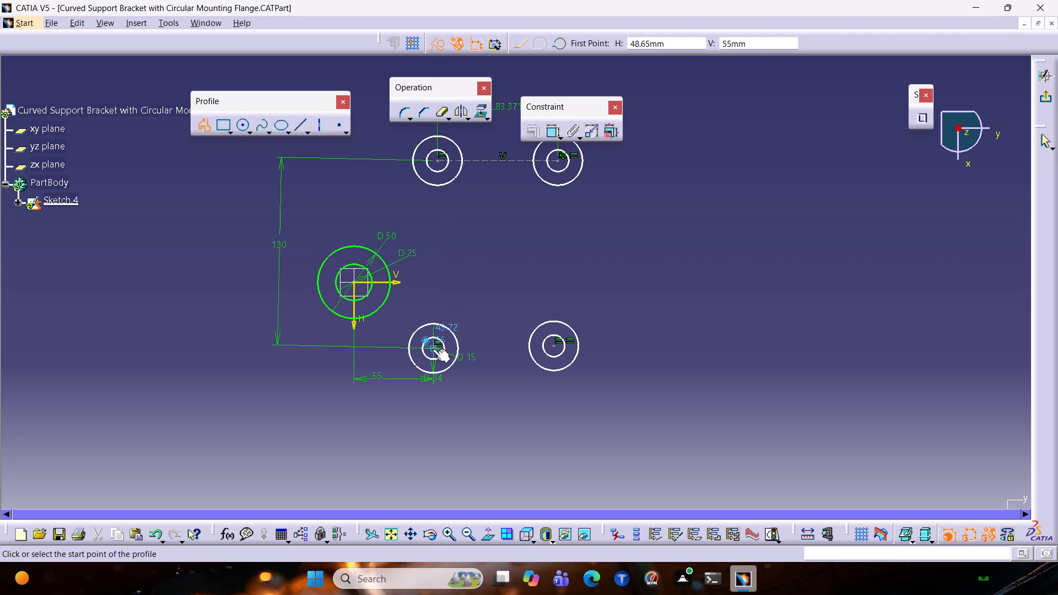
left_click(435, 347)
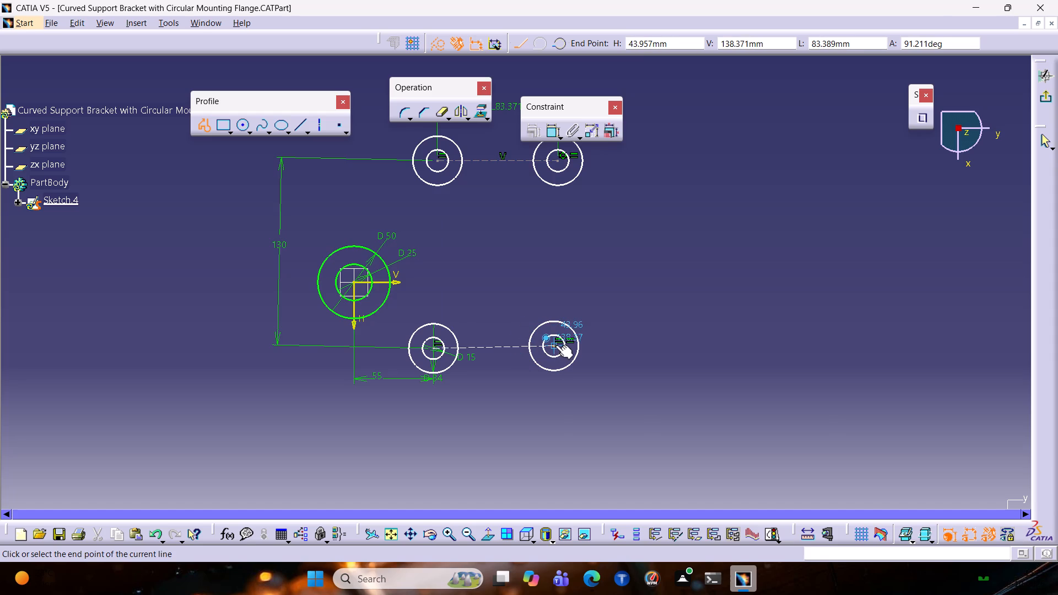
left_click(555, 345)
key("Escape")
key("Escape")
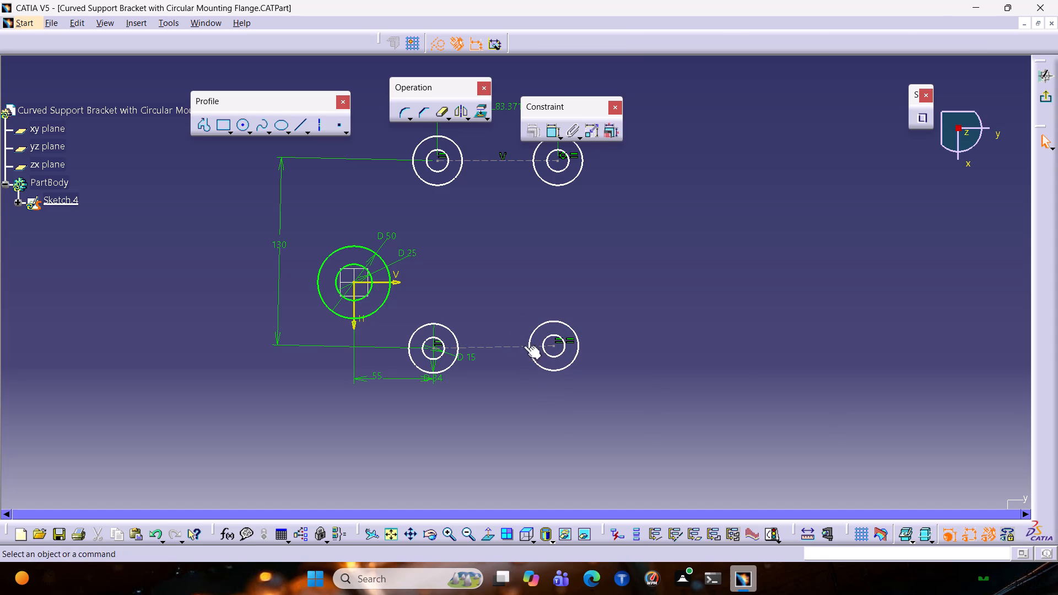
Apply a Vertical constraint to the construction line between the first and second ring centres.
left_click(513, 346)
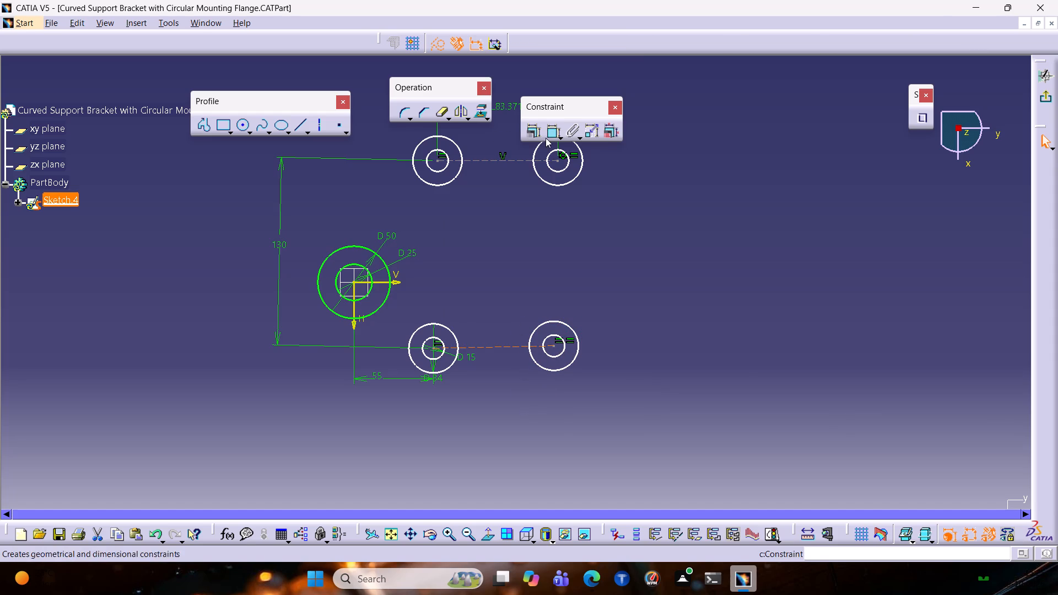
left_click(529, 133)
left_click(955, 406)
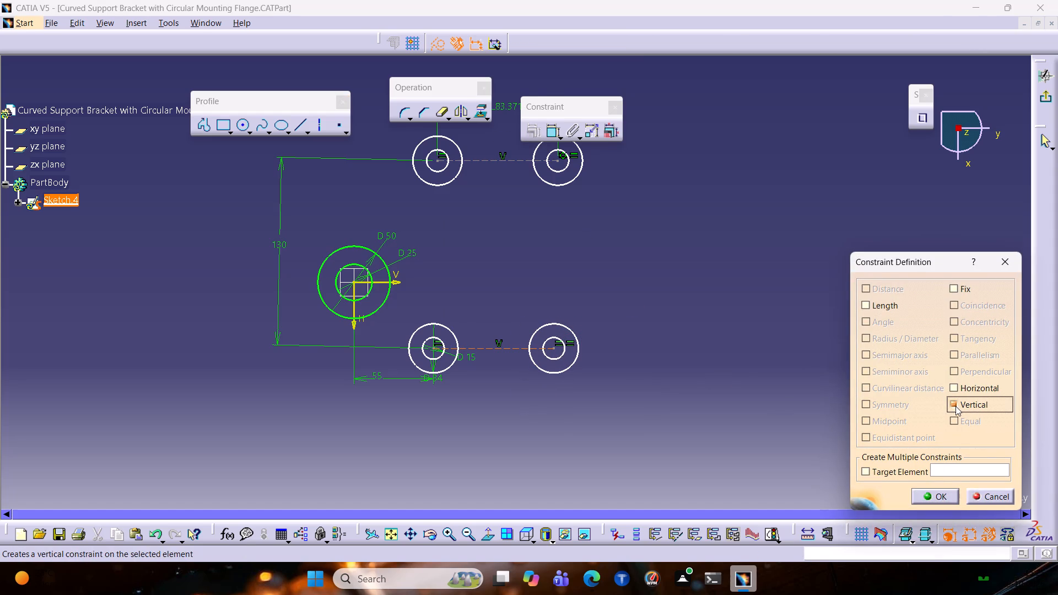
left_click(917, 499)
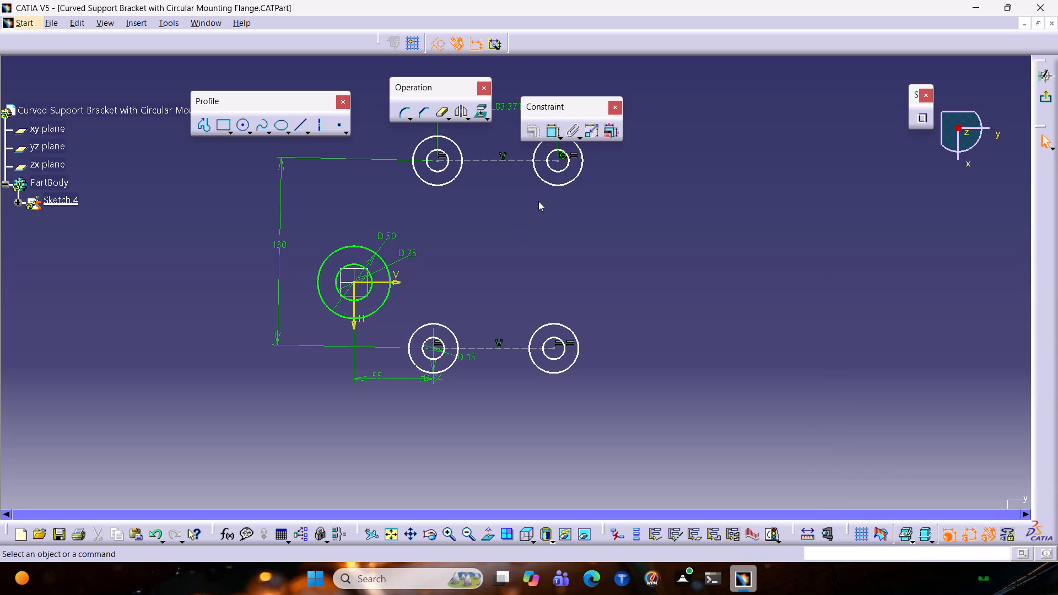
Delete the third and fourth corner rings together with the construction line joining them and their attached dimensions.
left_click(551, 134)
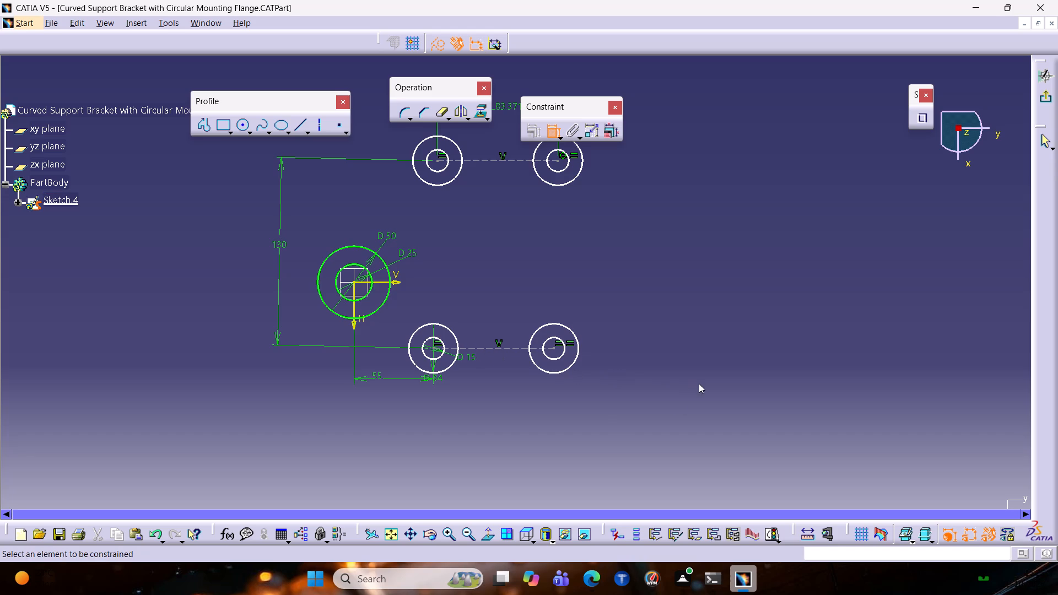
left_click_drag(699, 385, 413, 327)
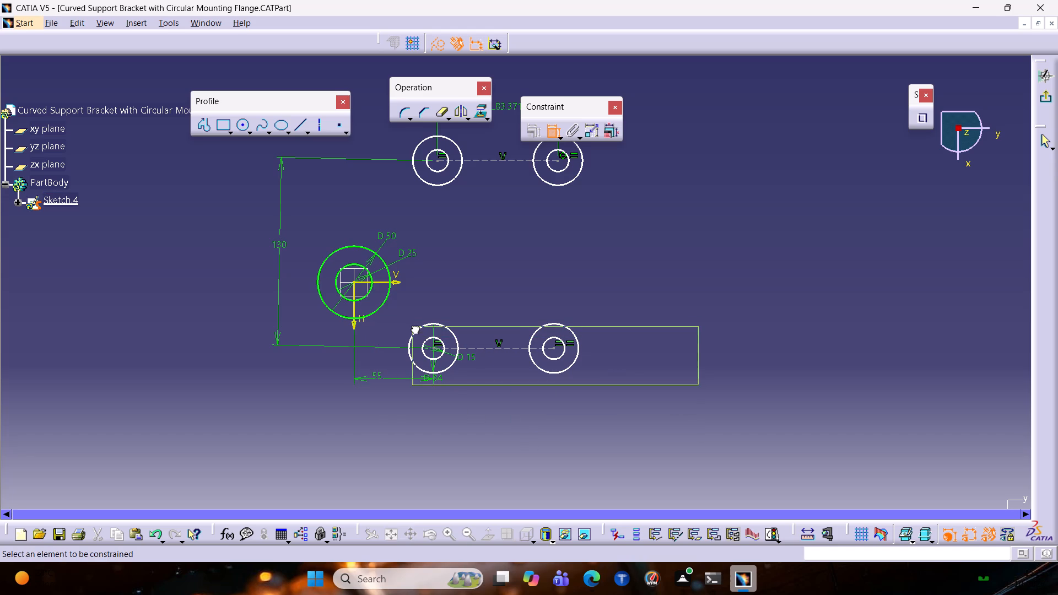
left_click_drag(413, 327, 403, 320)
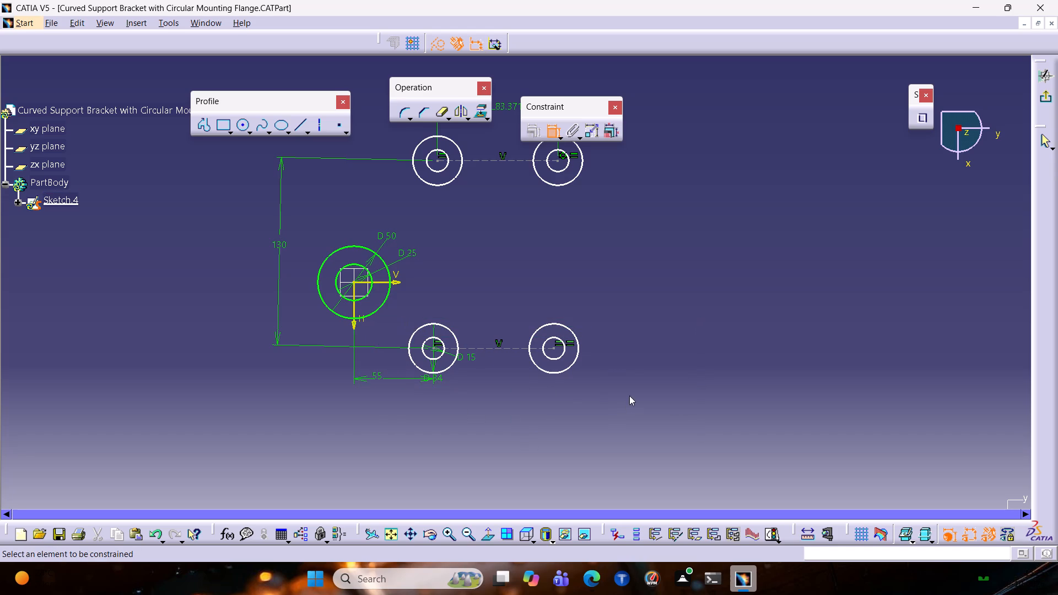
left_click_drag(412, 399, 520, 317)
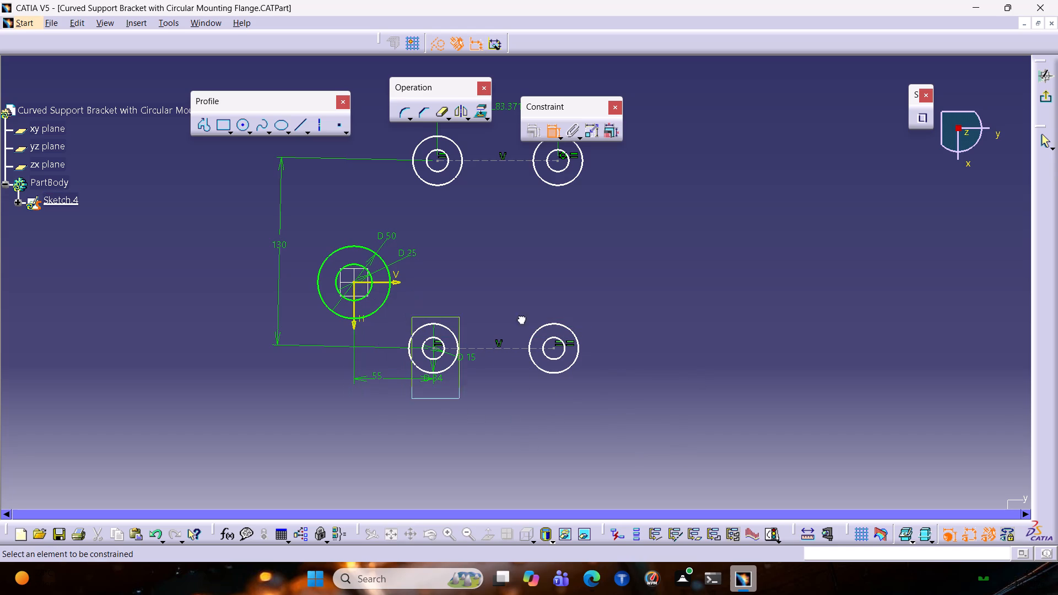
left_click_drag(520, 317, 611, 317)
left_click(618, 398)
left_click_drag(484, 381, 428, 322)
key("Delete")
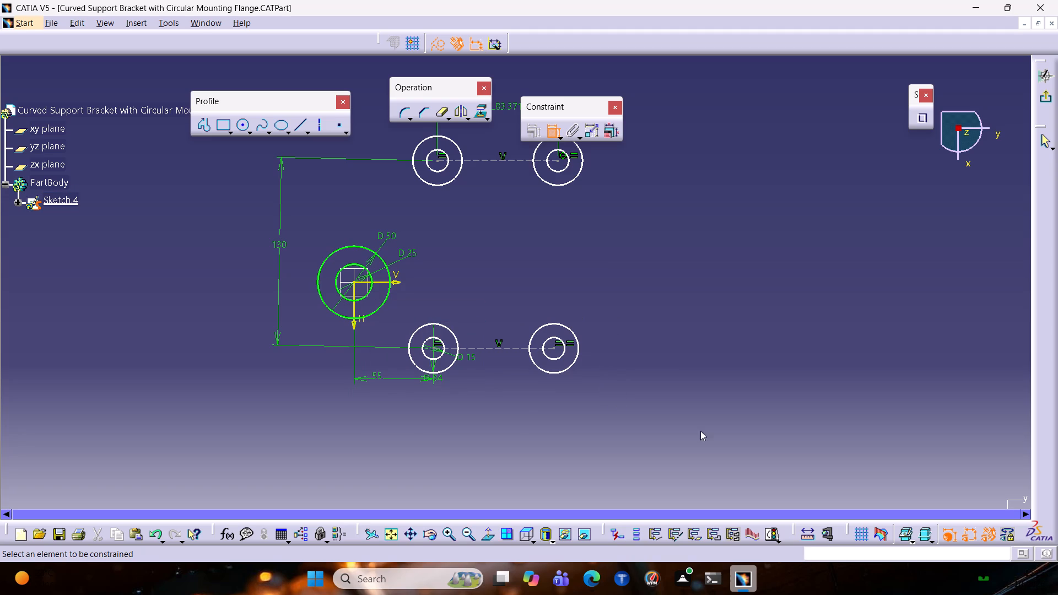
left_click(700, 431)
left_click_drag(677, 429, 408, 309)
key("Escape")
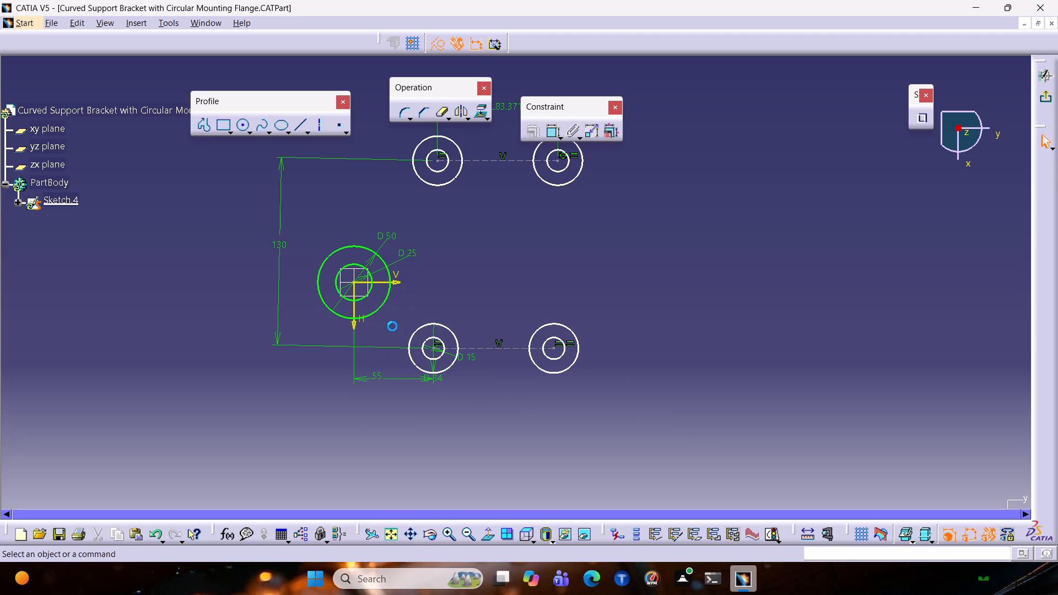
key("Escape")
key("Escape")
left_click_drag(641, 415, 407, 310)
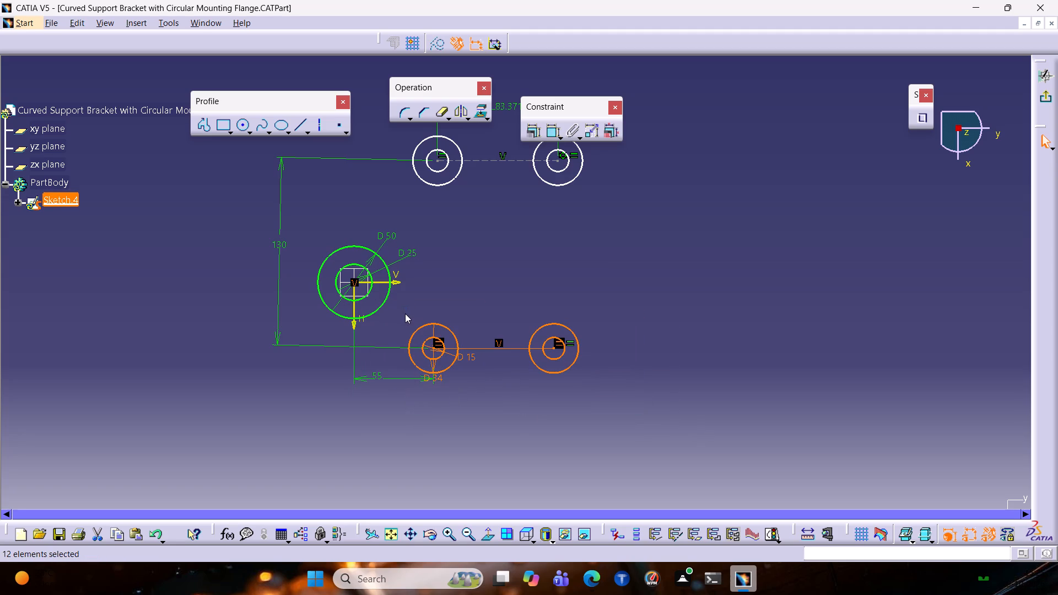
key("Delete")
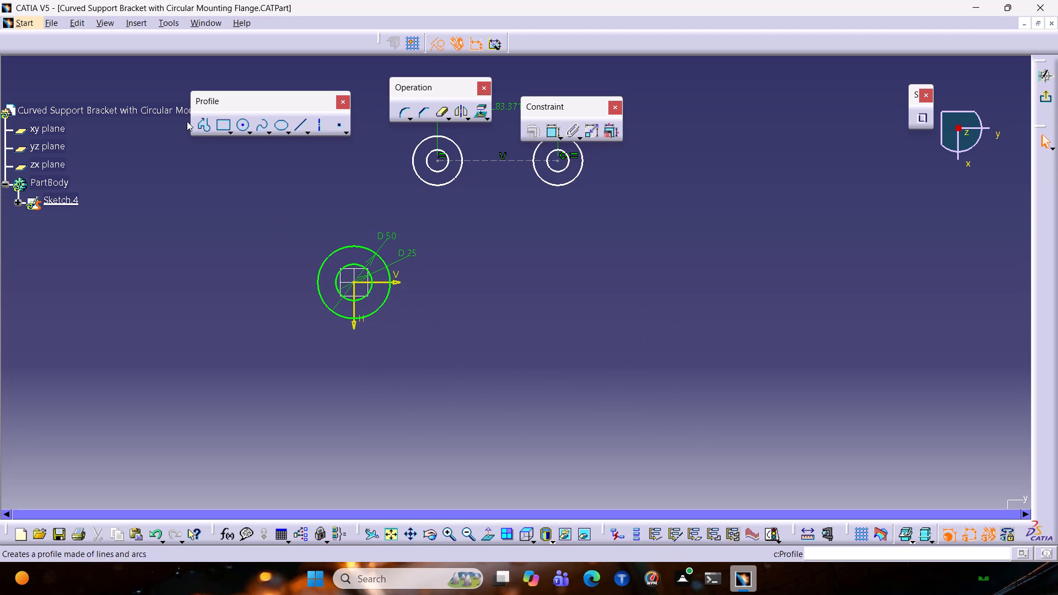
Set the distance between the first and second ring centres to 70 mm.
middle_click_drag(469, 186, 458, 252)
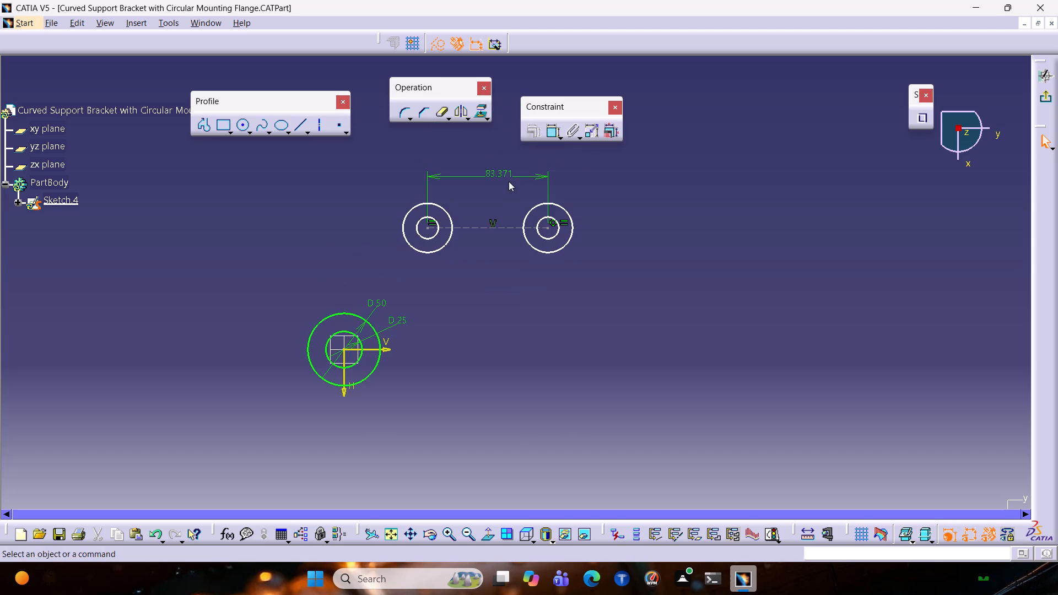
double_click(505, 174)
type("70")
key("Return")
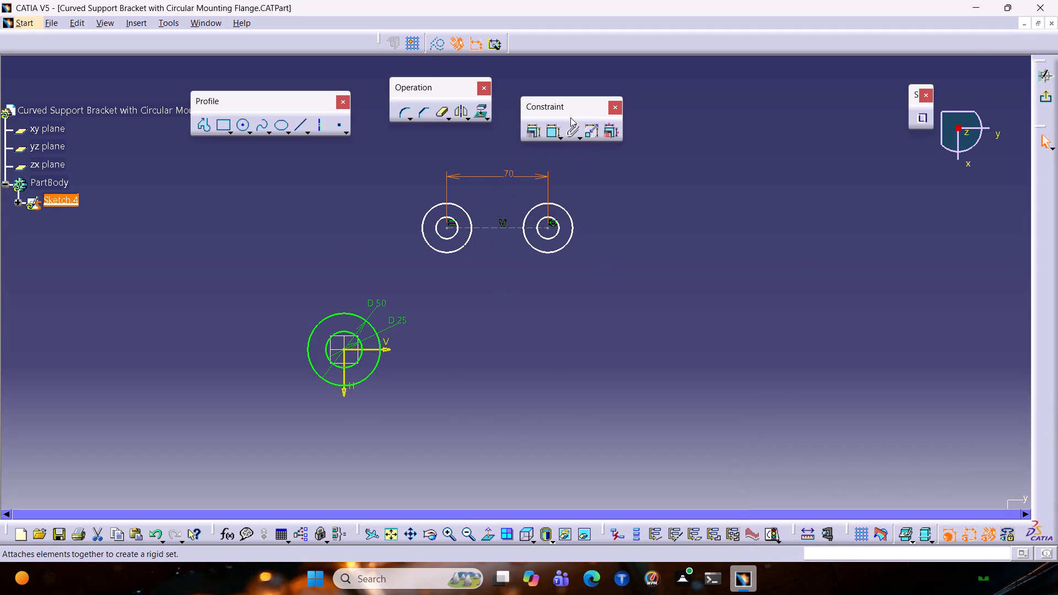
Mirror the first ring's inner and outer circles about the sketch's V axis.
left_click(452, 238)
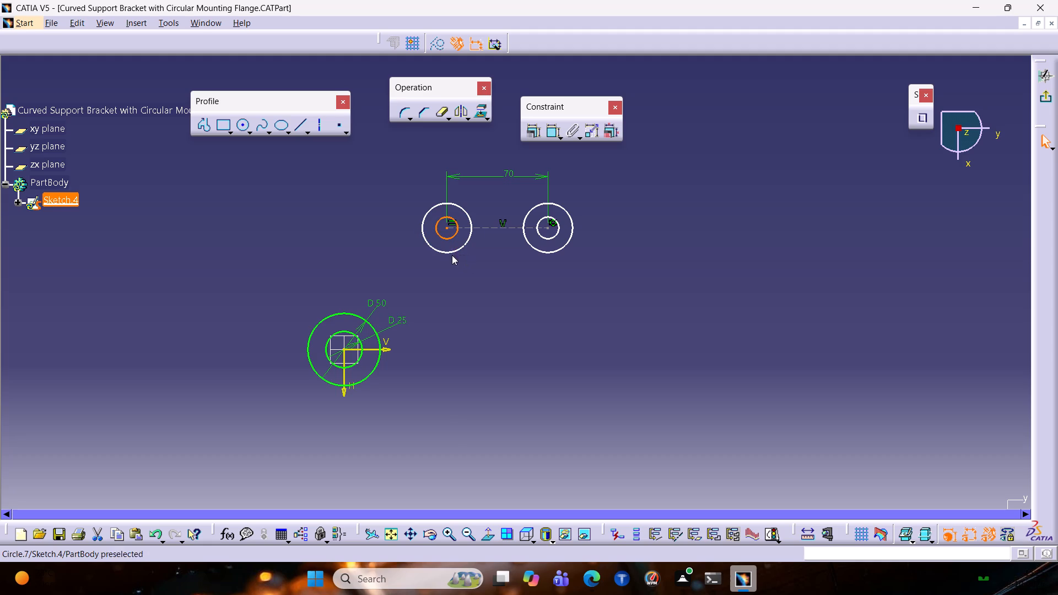
left_click(452, 255, "ctrl")
left_click(451, 251, "ctrl")
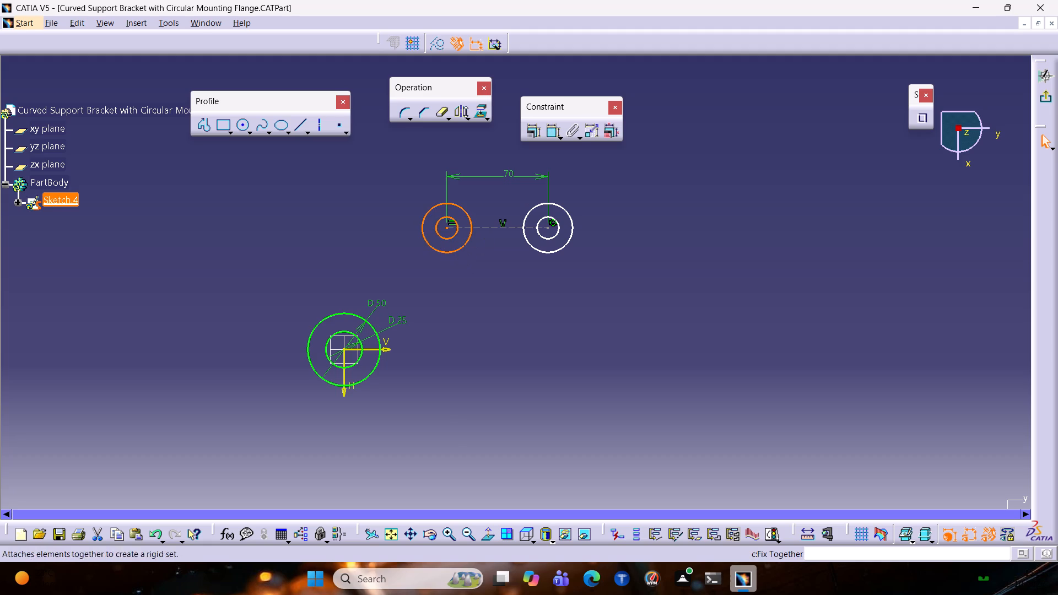
left_click(457, 111)
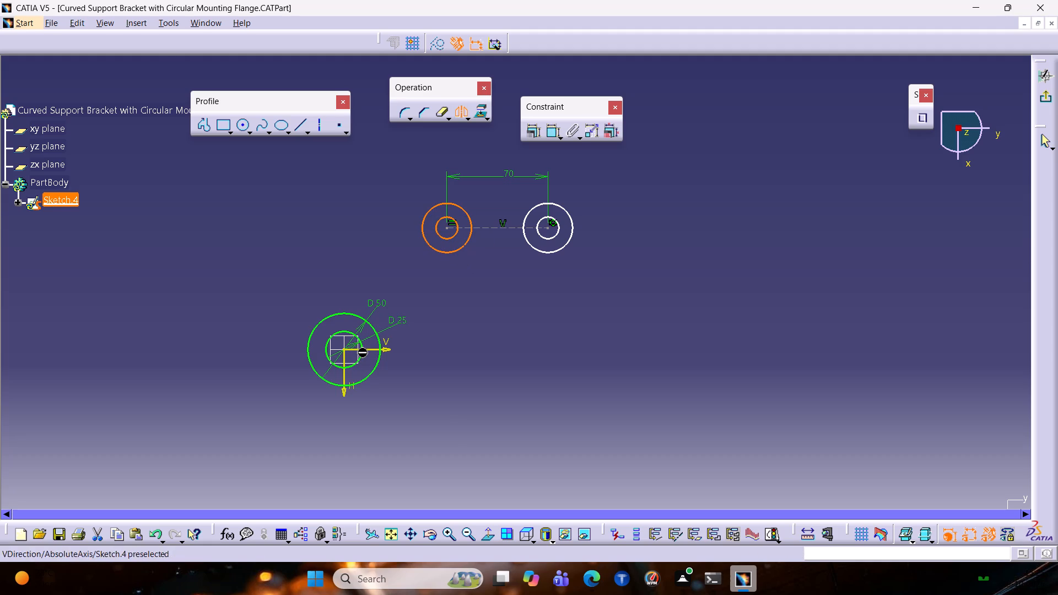
left_click(361, 351)
left_click(366, 348)
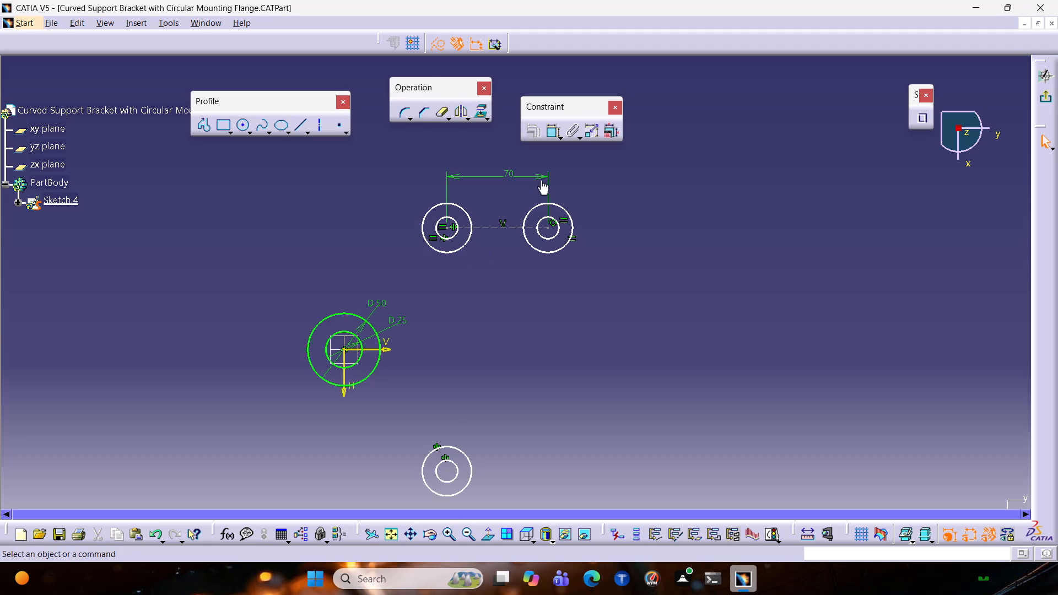
Mirror the second ring's inner and outer circles about the sketch's V axis.
left_click(533, 212)
left_click(539, 221, "ctrl")
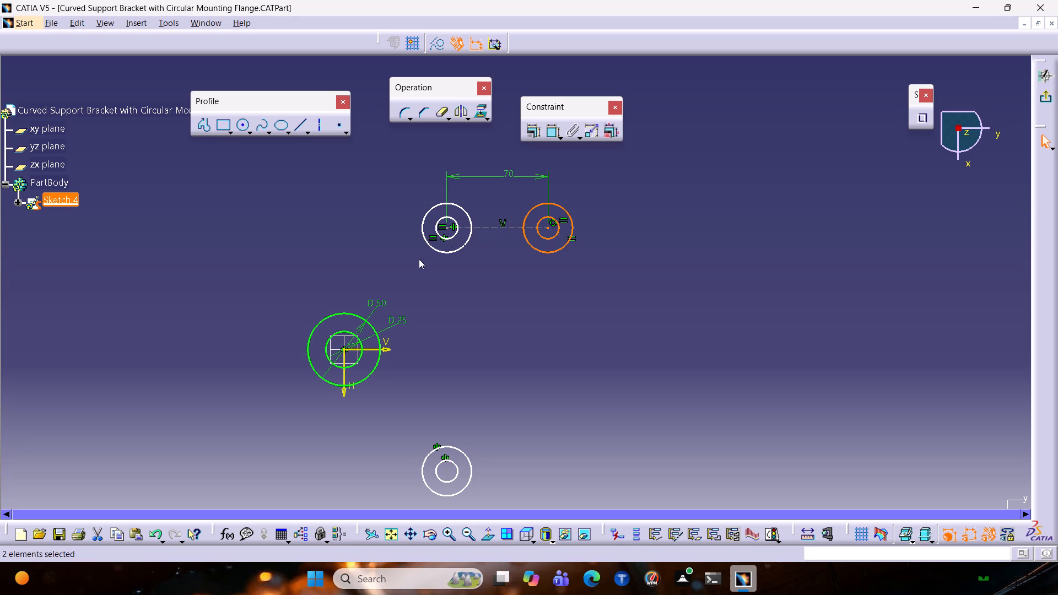
left_click(456, 108)
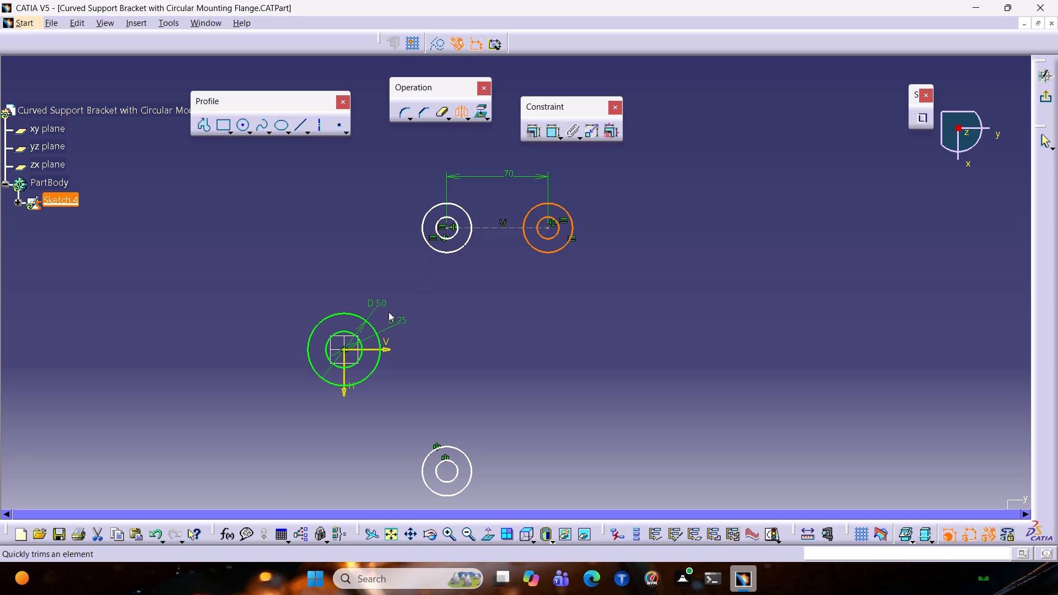
left_click(369, 348)
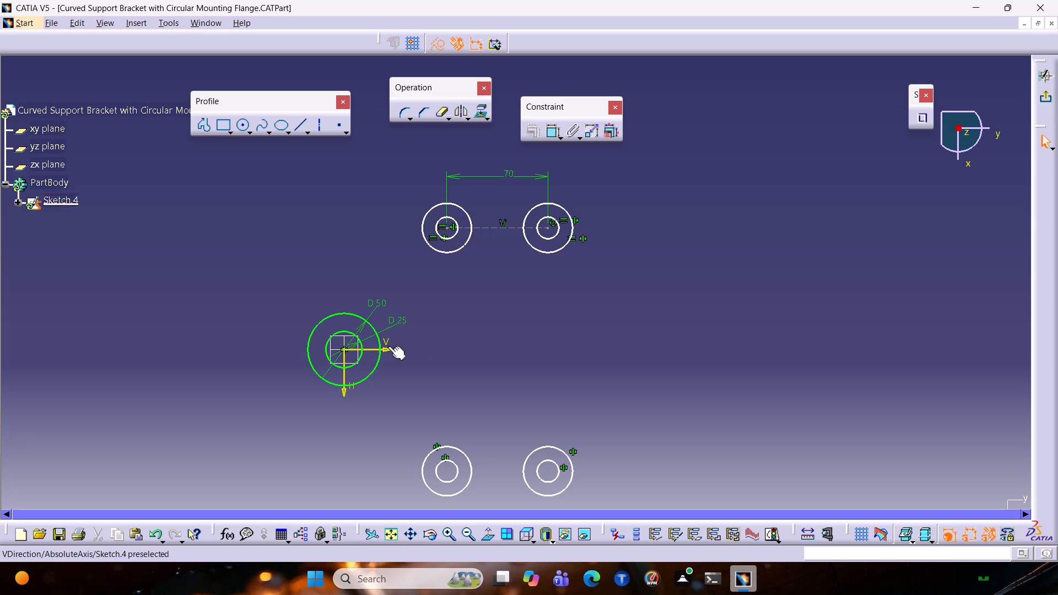
Constrain the distance between the first ring's centre and its mirrored copy's centre to 130 mm.
middle_click_drag(522, 387, 526, 327)
left_click(549, 132)
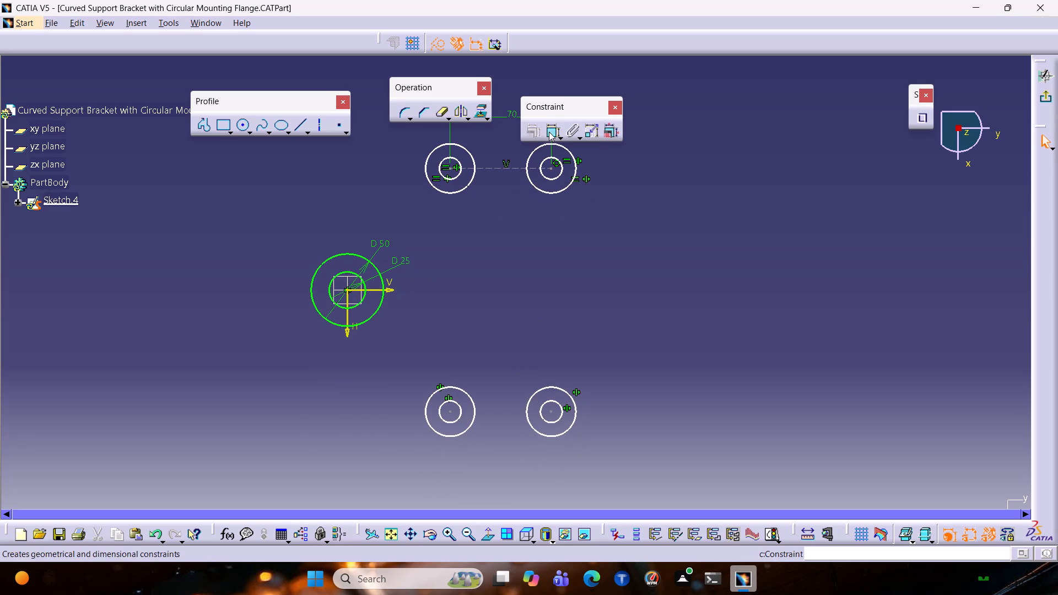
left_click(450, 169)
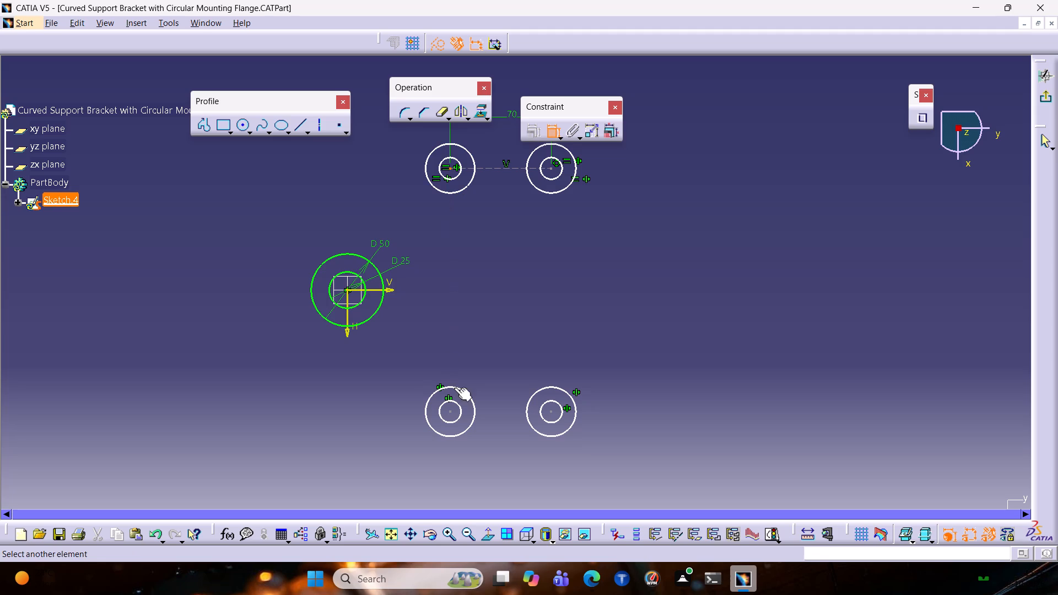
left_click(450, 410)
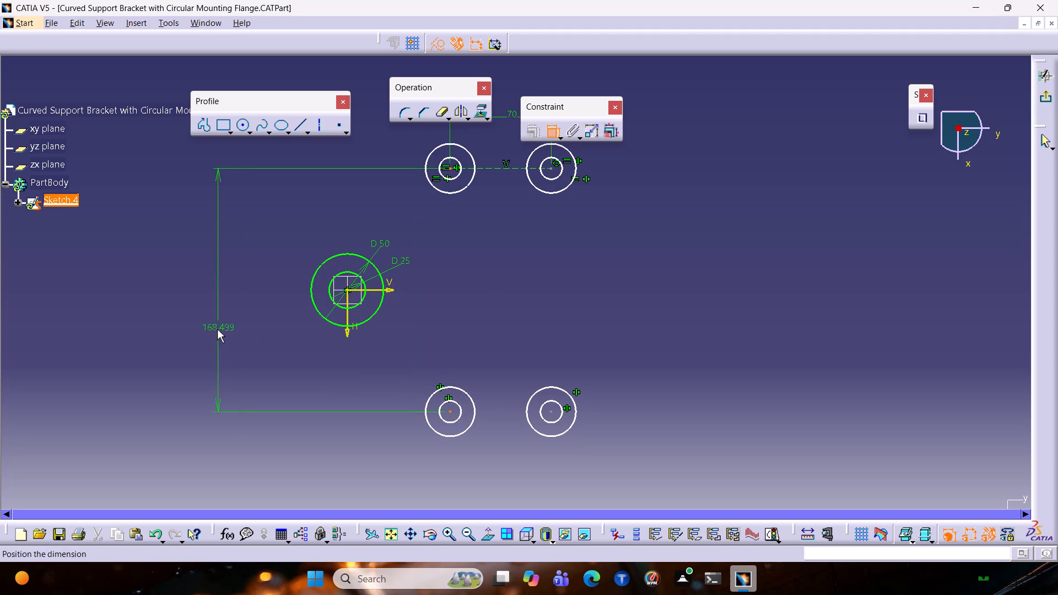
left_click(213, 303)
double_click(213, 300)
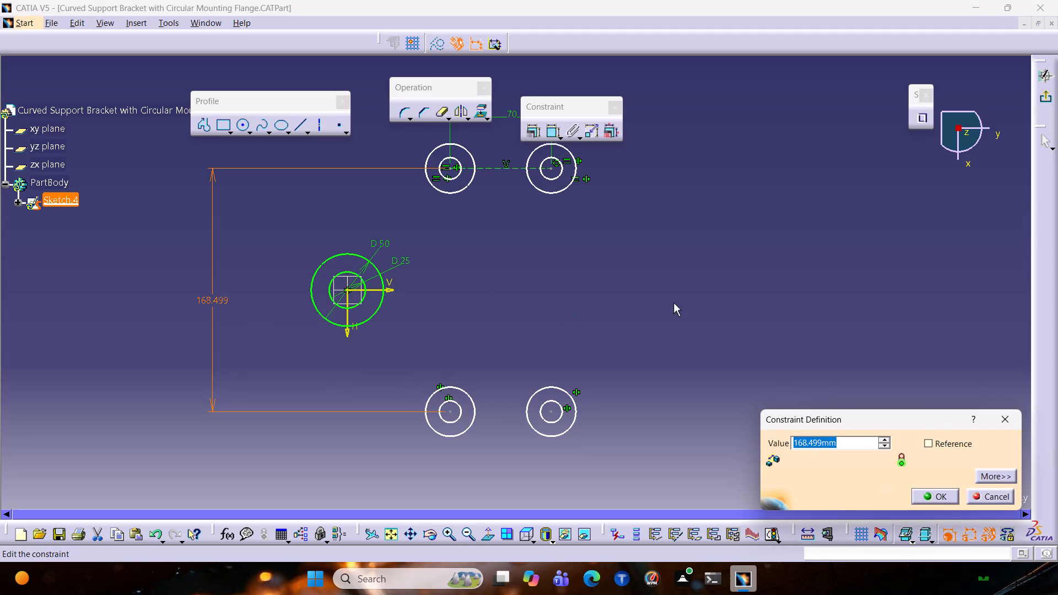
type("130")
key("Return")
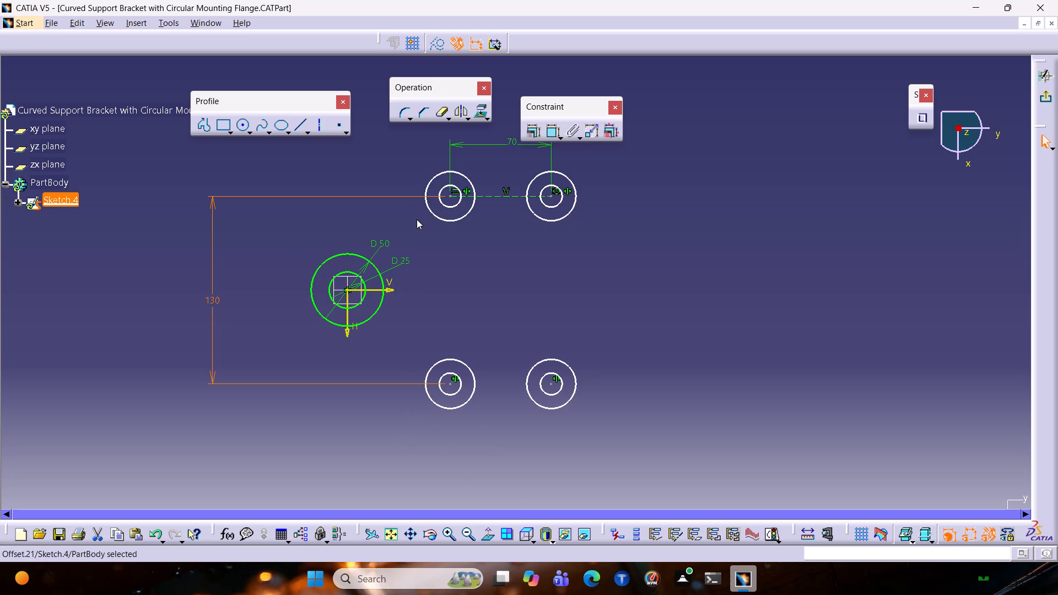
Constrain the first ring's centre to 55 mm from the sketch origin, using the vertical measure direction.
left_click(558, 134)
double_click(552, 129)
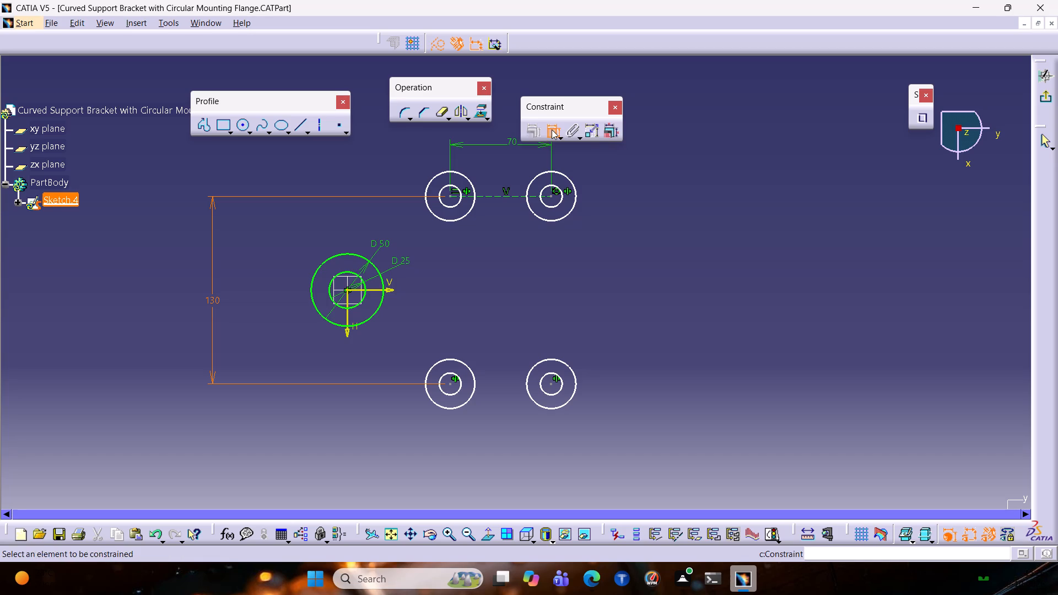
left_click(450, 194)
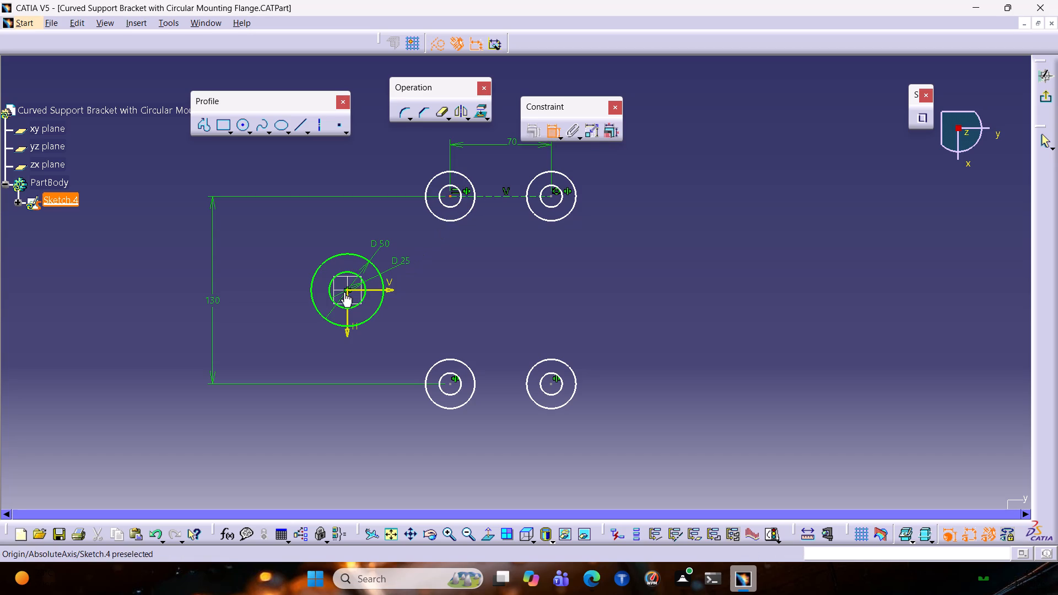
left_click(346, 288)
right_click(359, 166)
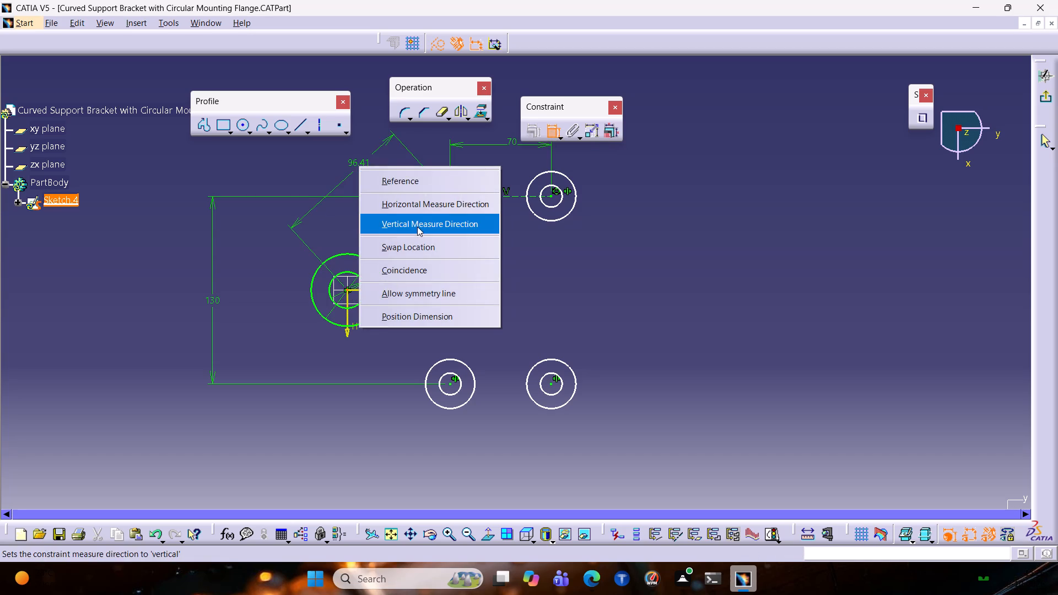
left_click(417, 227)
left_click(387, 161)
double_click(388, 159)
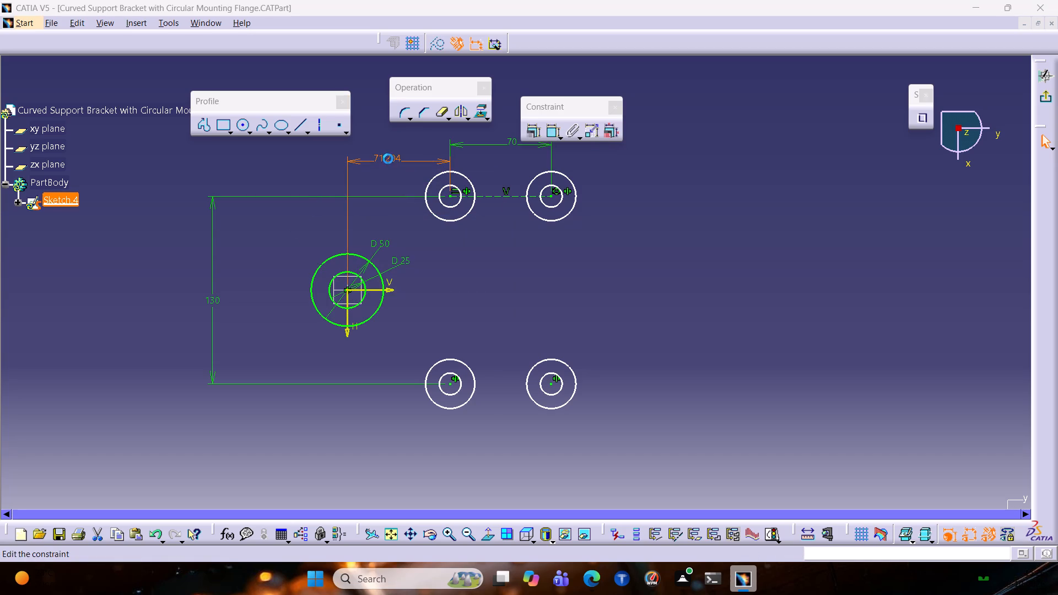
type("55")
key("Return")
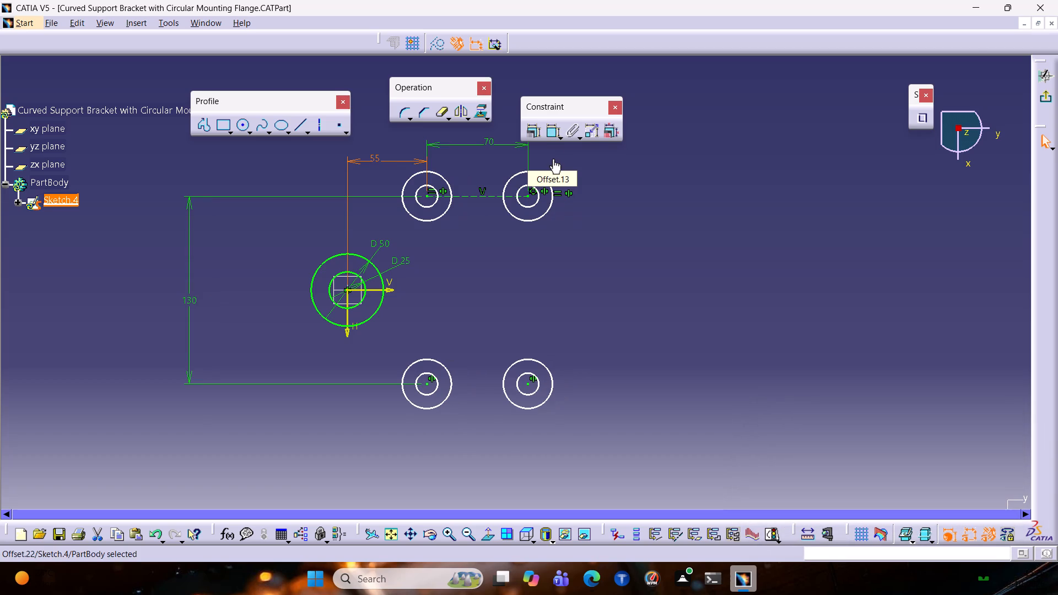
Try moving the first ring's circles to check their remaining freedom.
left_click(716, 221)
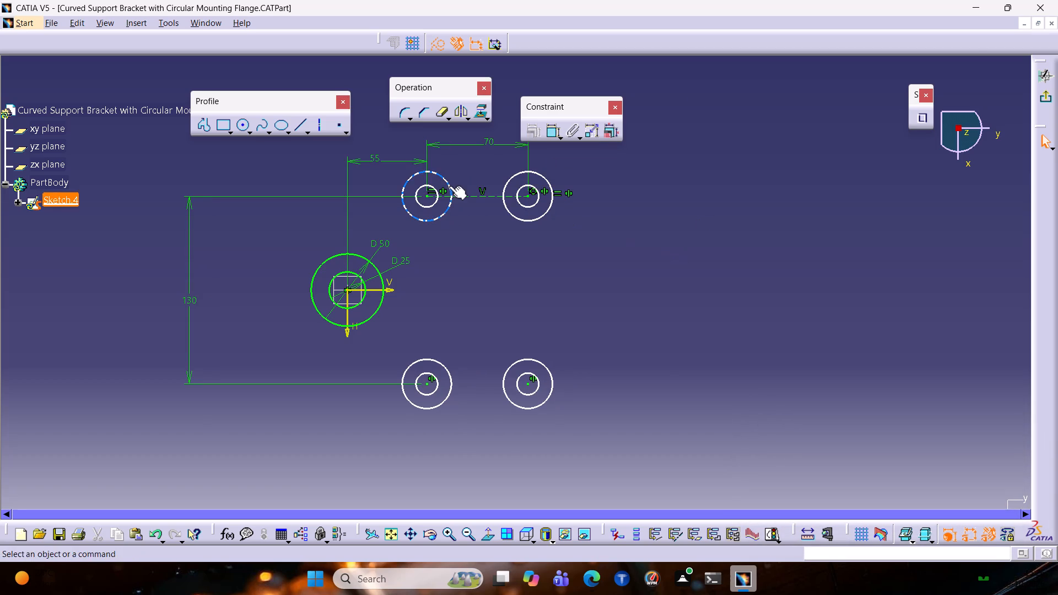
left_click_drag(450, 185, 450, 180)
left_click_drag(451, 172, 455, 152)
left_click_drag(451, 188, 456, 189)
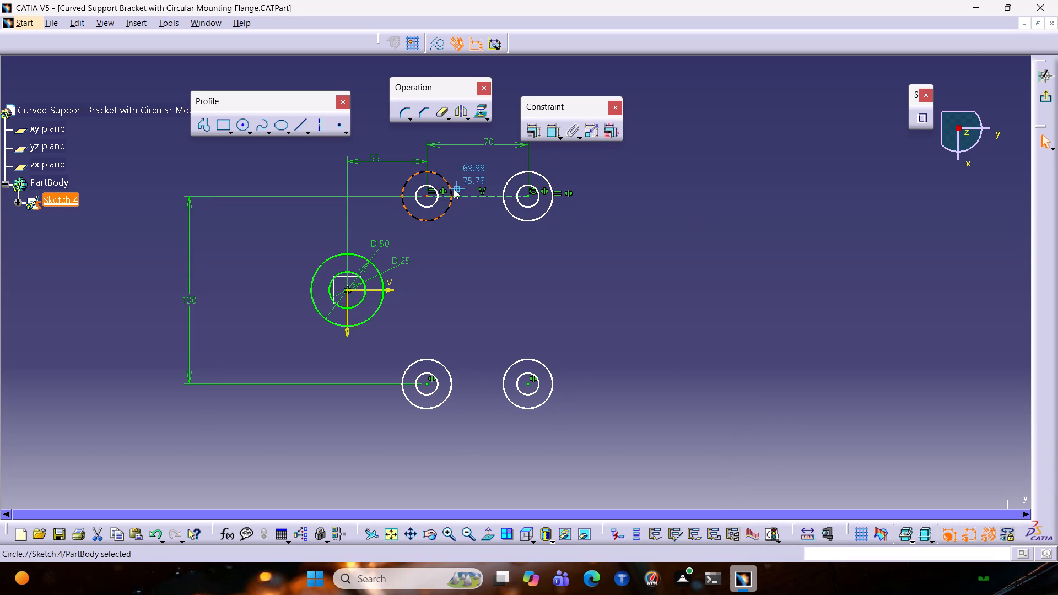
left_click_drag(429, 205, 438, 195)
left_click_drag(447, 185, 468, 186)
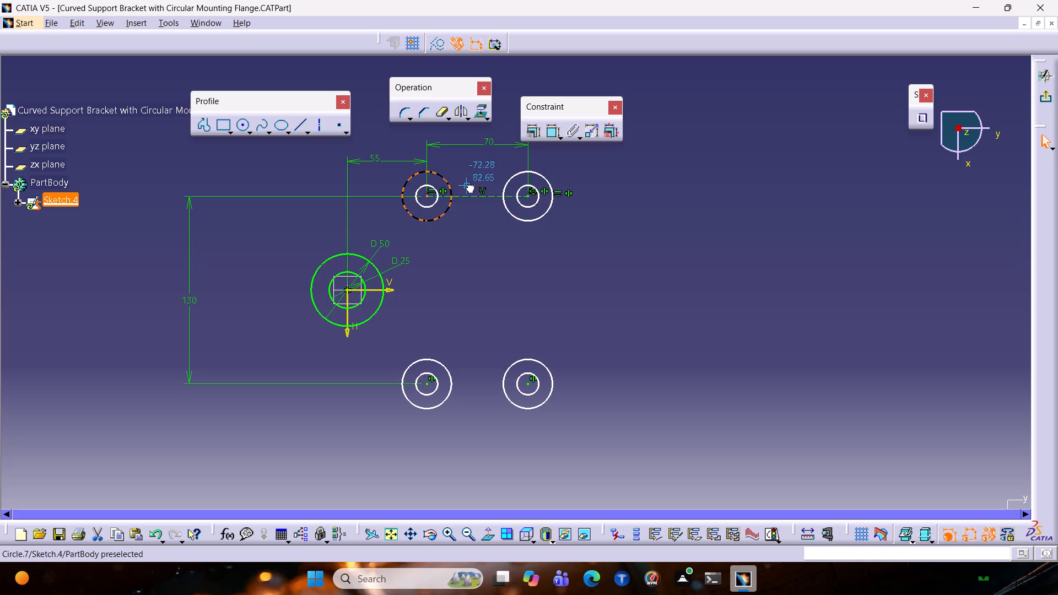
left_click_drag(468, 186, 468, 185)
left_click(744, 248)
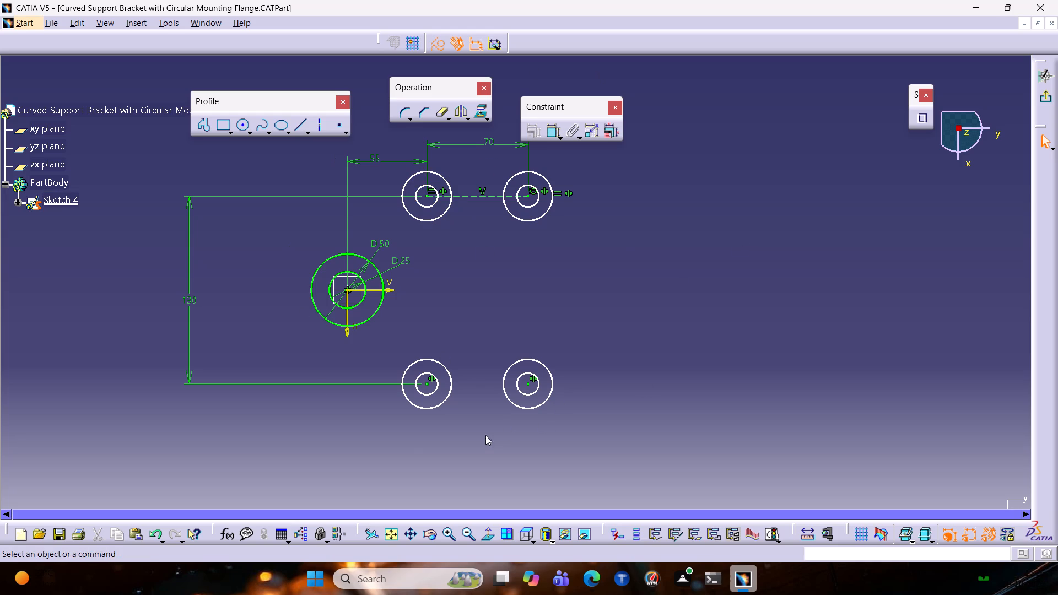
Add diameter dimensions to the outer and inner circles of the first ring's mirrored copy.
left_click(550, 132)
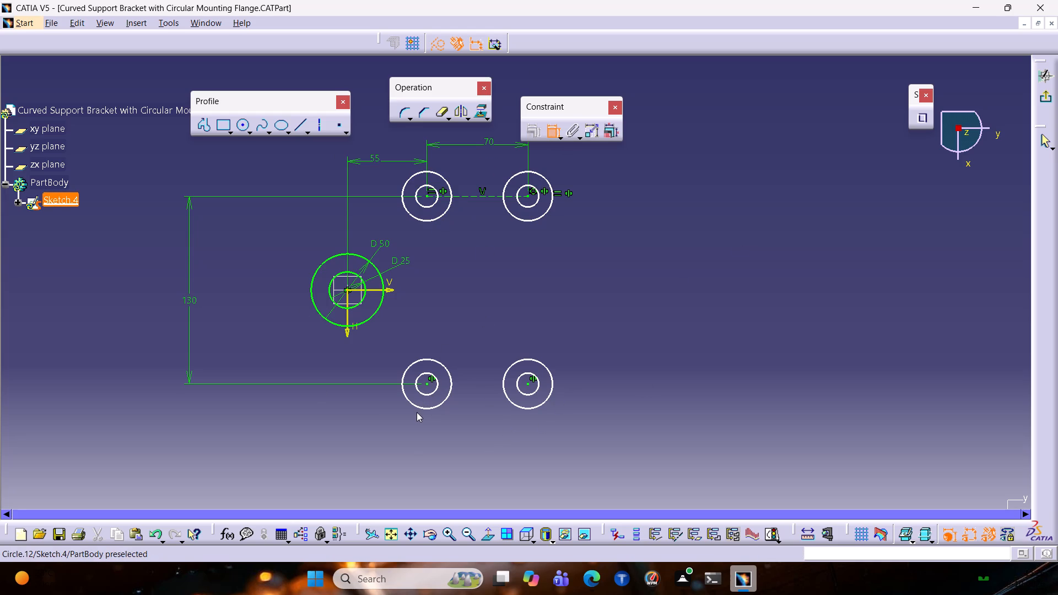
left_click(417, 405)
left_click(363, 419)
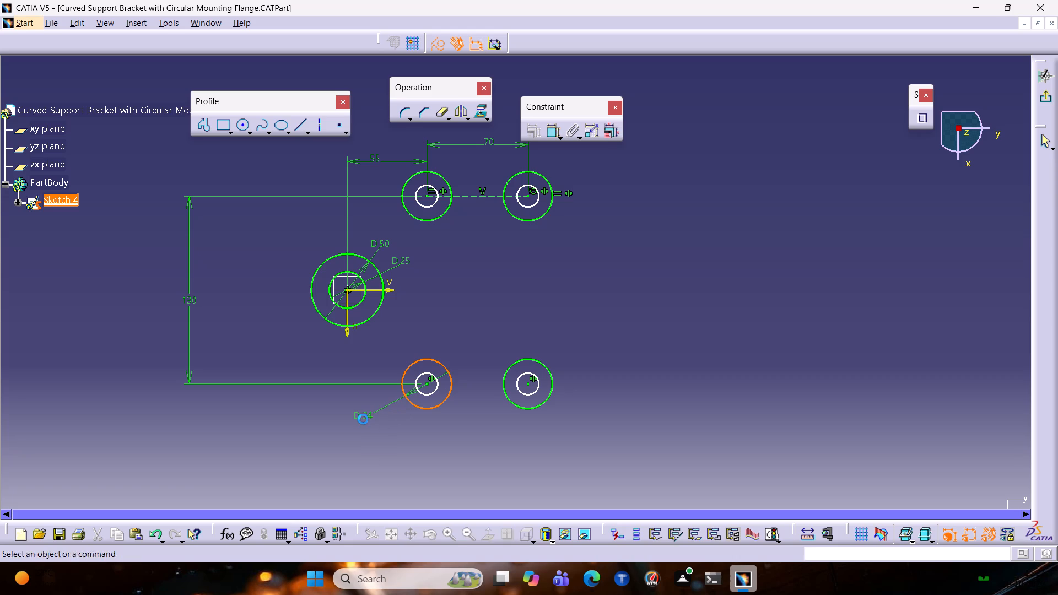
left_click(428, 397)
left_click(546, 128)
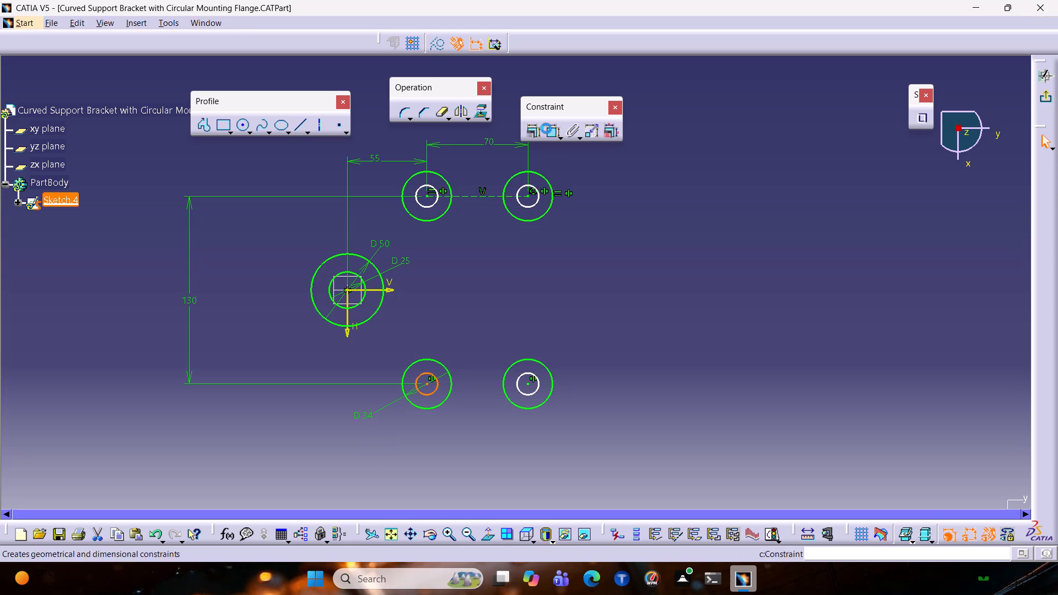
left_click(434, 419)
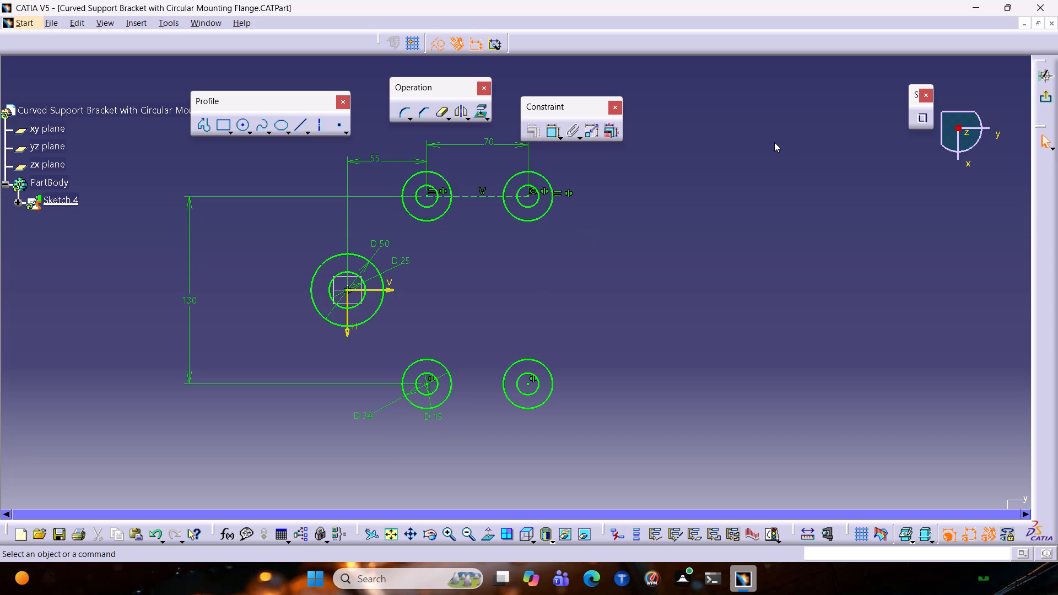
Sketch a two-segment standard-element profile from the positive-H near corner ring's outer circle at H 65, V 38 mm to the central ring's edge.
left_click(194, 129)
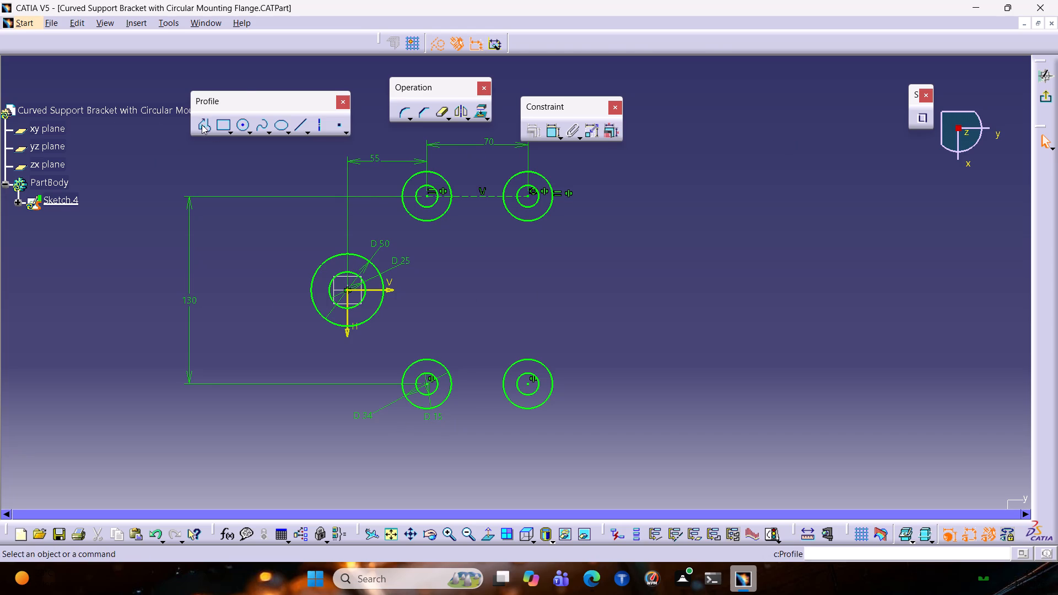
left_click(202, 125)
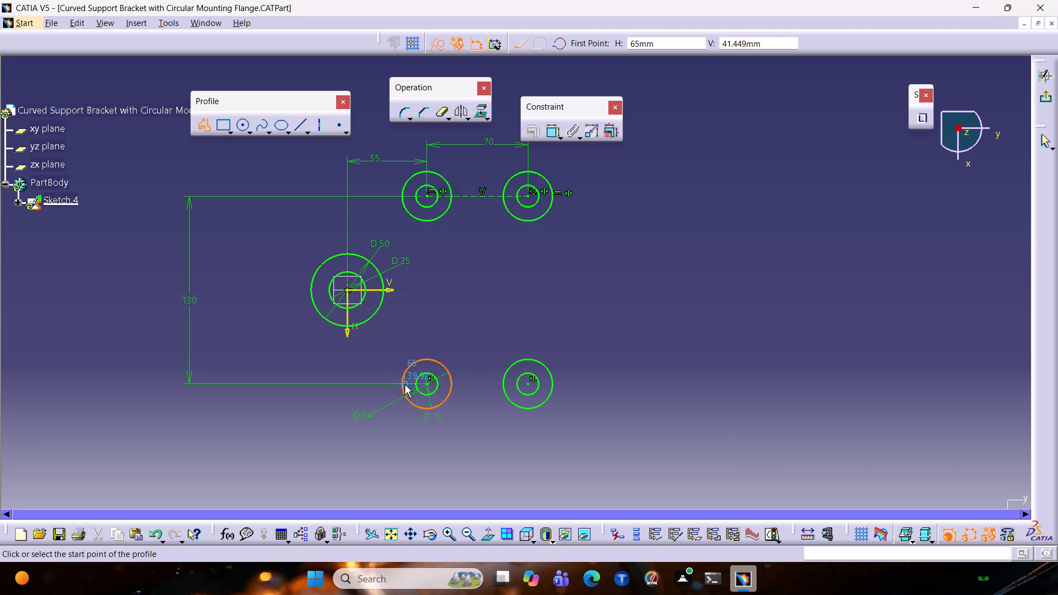
left_click(401, 383)
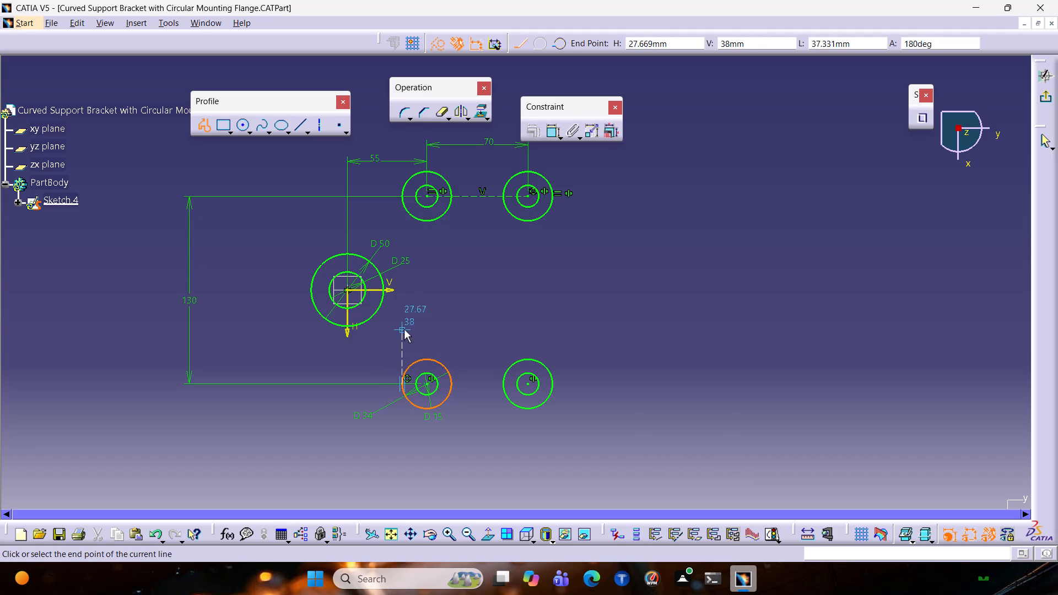
left_click(436, 45)
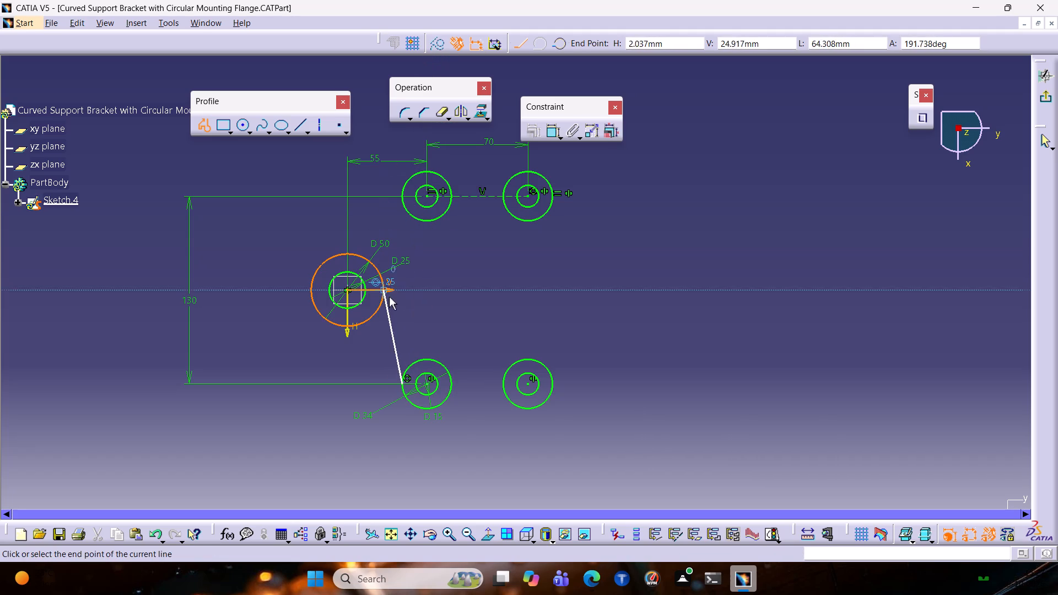
left_click(402, 328)
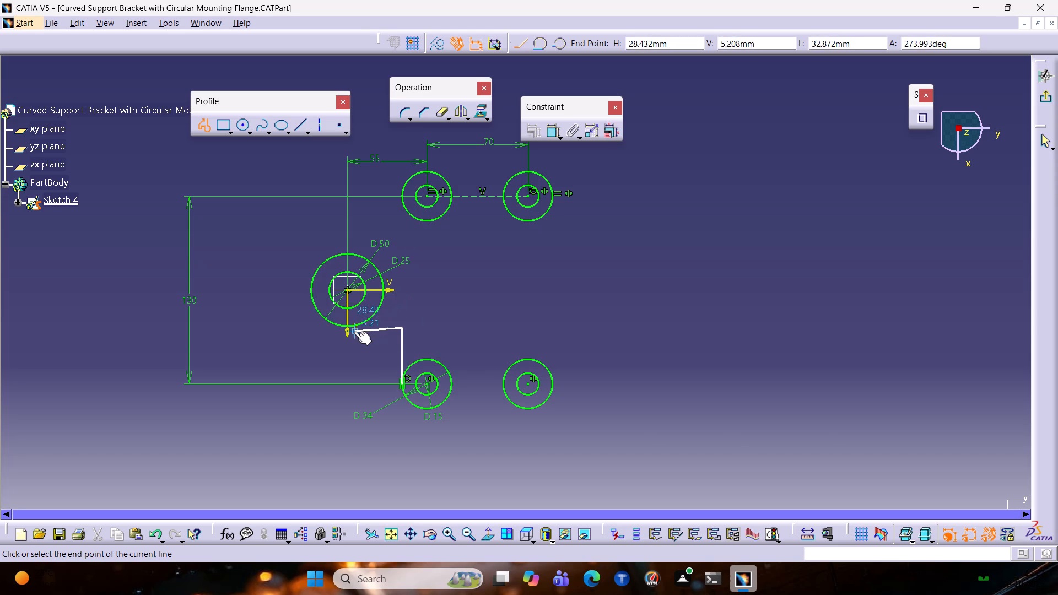
left_click(352, 326)
key("Escape")
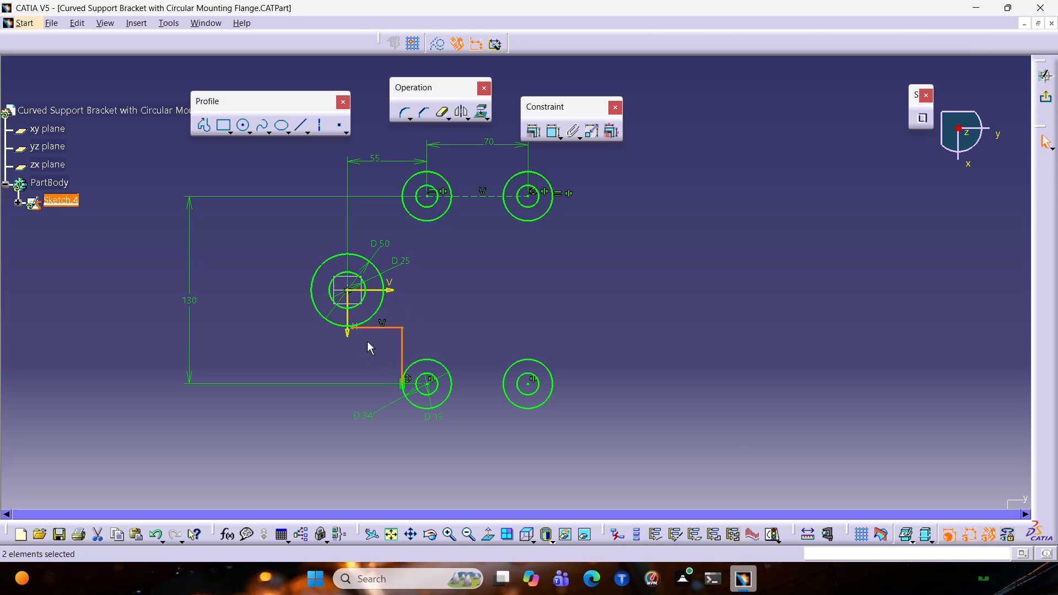
key("Escape")
Constrain the profile's free endpoint coincident with the central ring's outer circle.
middle_click_drag(365, 338, 400, 311, "ctrl")
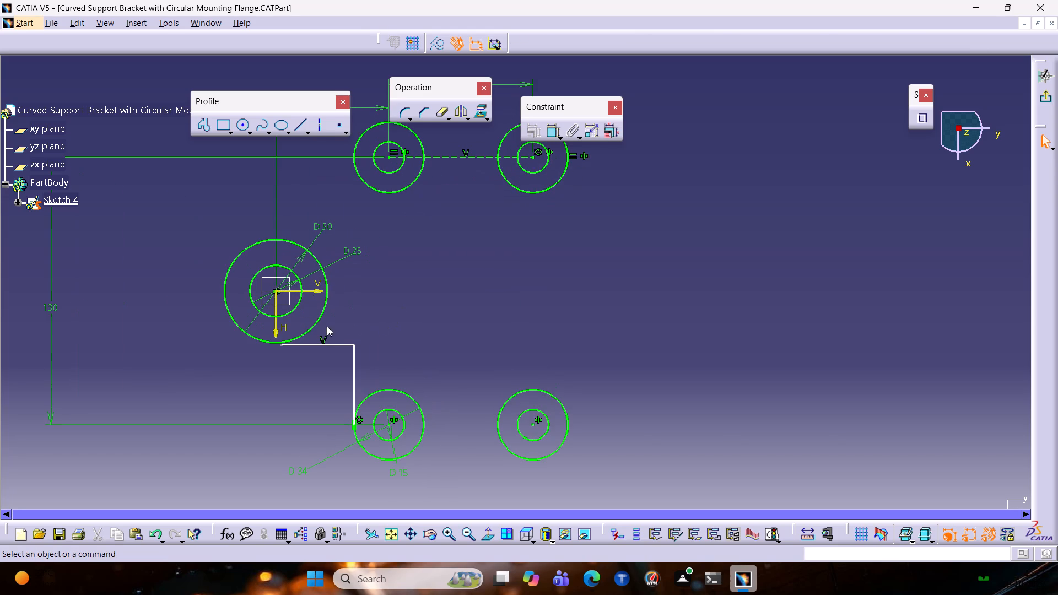
left_click(280, 345)
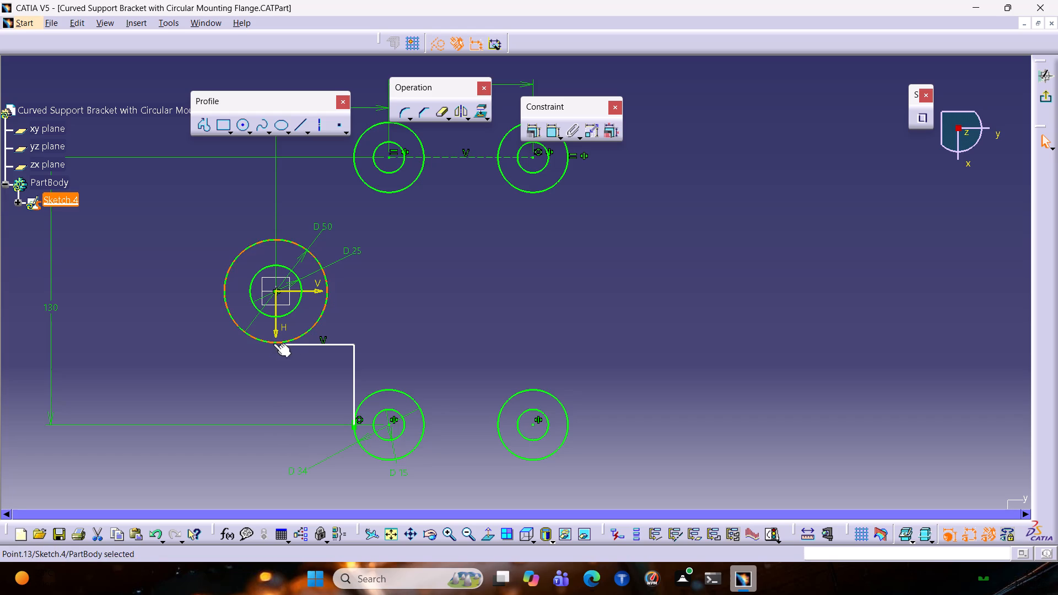
left_click(273, 343, "ctrl")
left_click(529, 133)
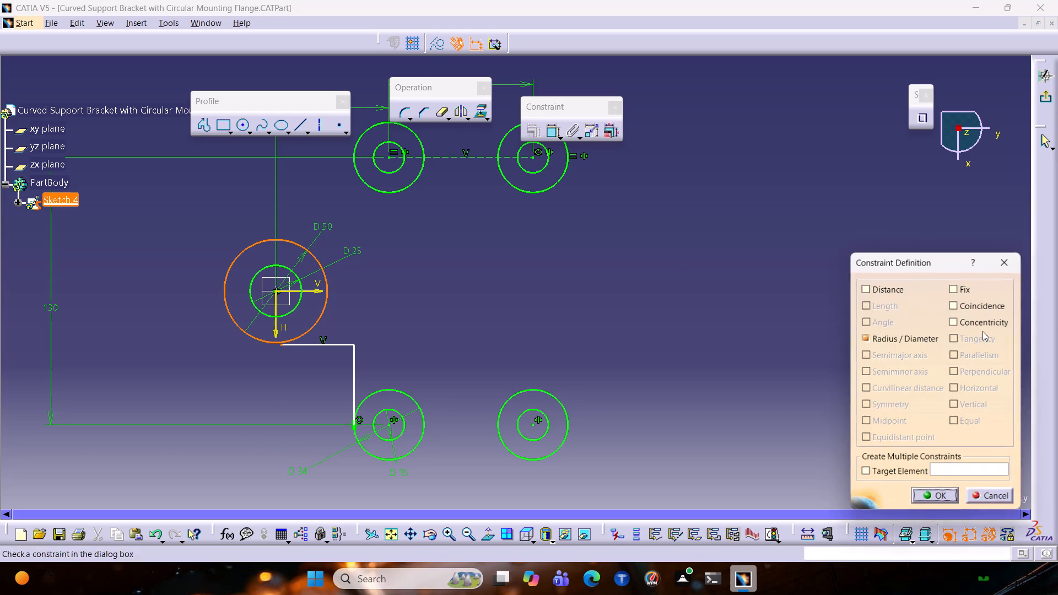
left_click(964, 309)
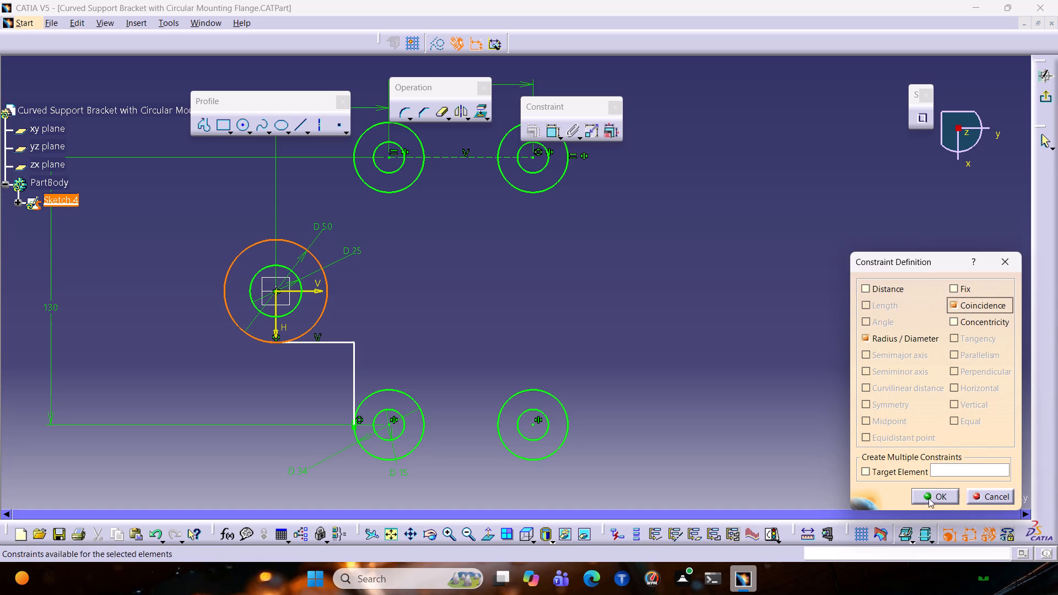
left_click(928, 499)
left_click(494, 300)
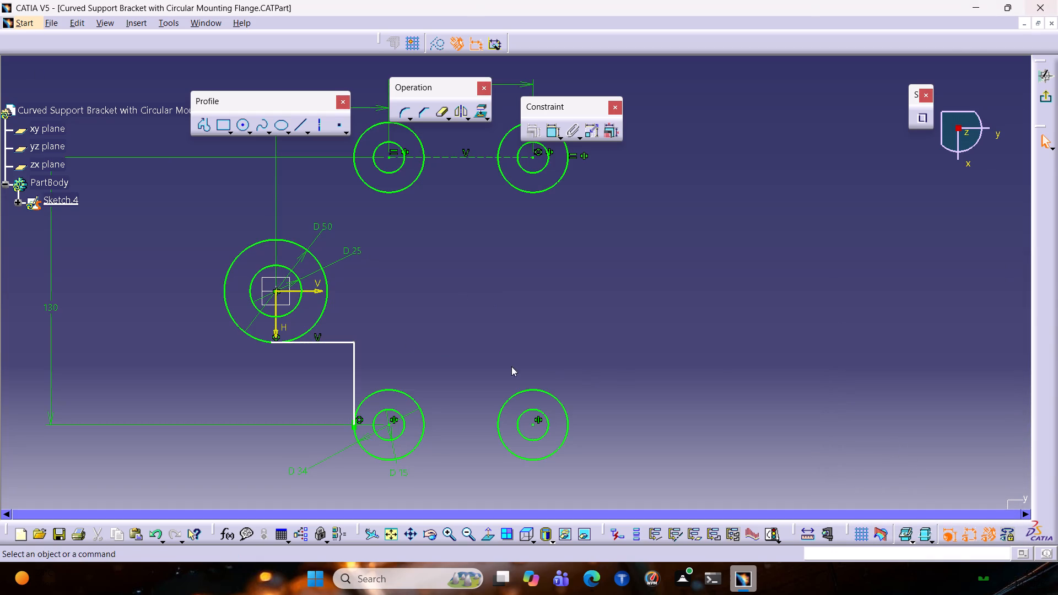
Constrain the profile segment parallel to the V axis tangent to the central ring's outer circle.
left_click(303, 343)
left_click(237, 329, "ctrl")
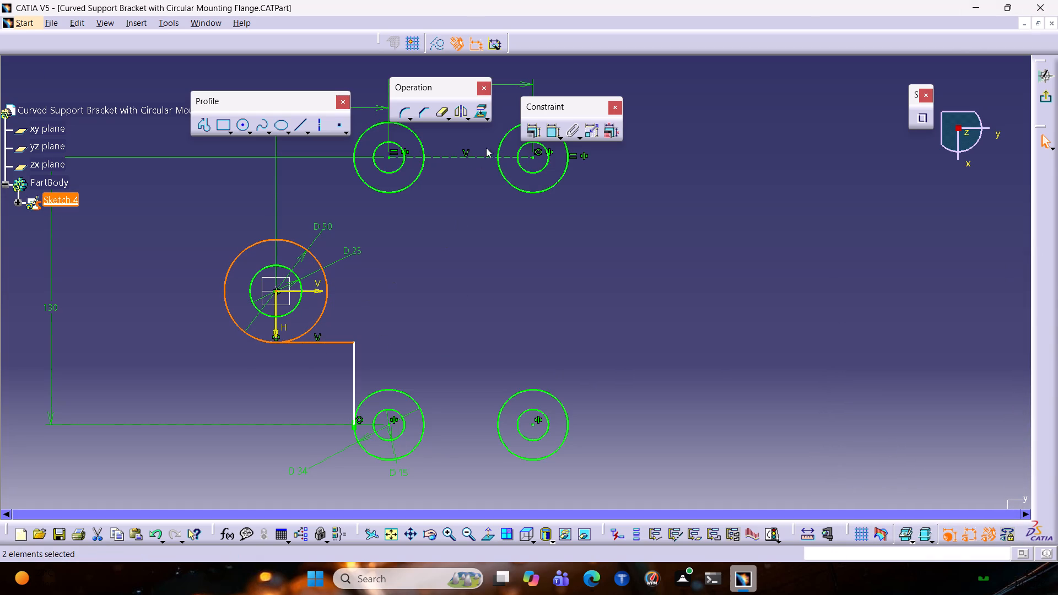
left_click(531, 134)
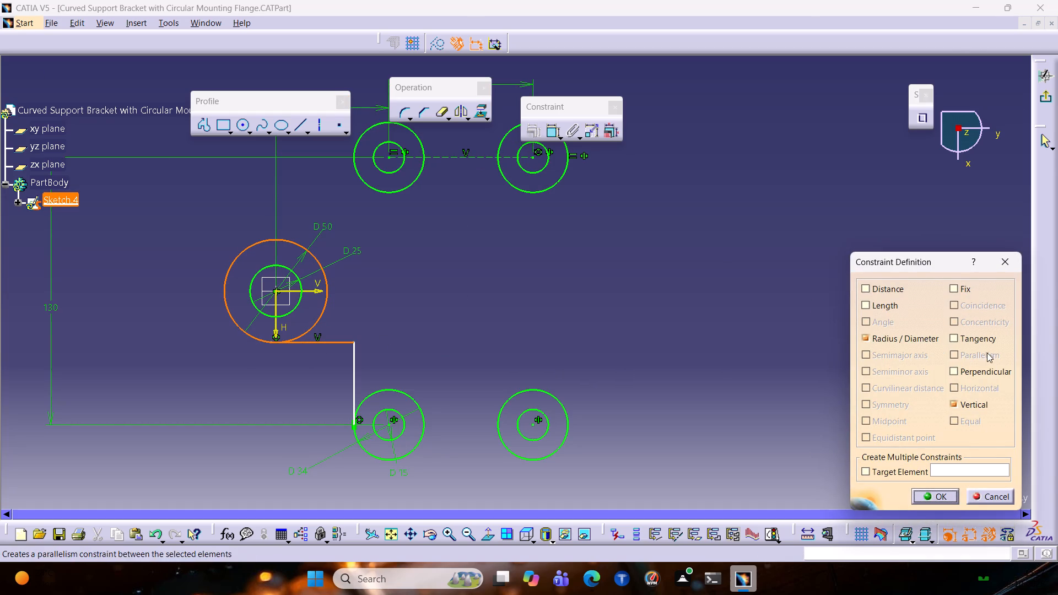
left_click(987, 342)
left_click(930, 497)
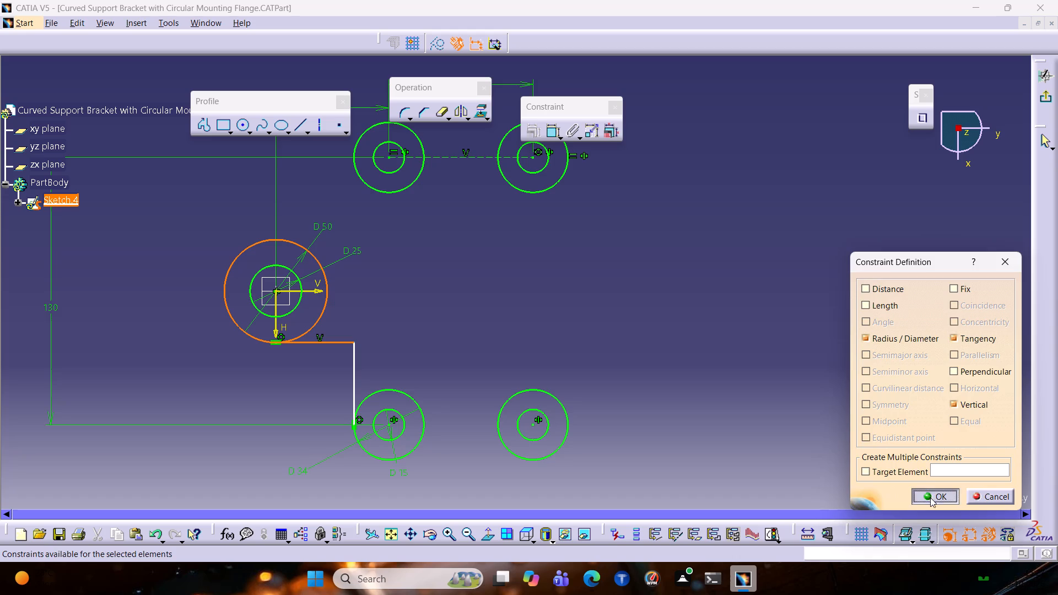
Round the corner between the two profile segments with a 12 mm radius.
middle_click_drag(458, 285, 454, 306, "ctrl")
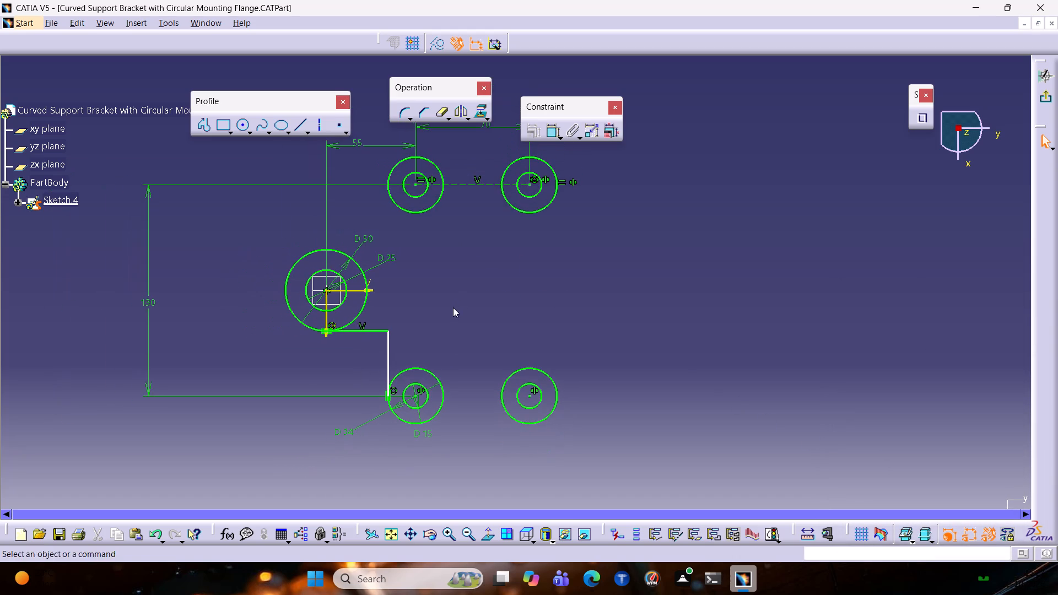
left_click(403, 112)
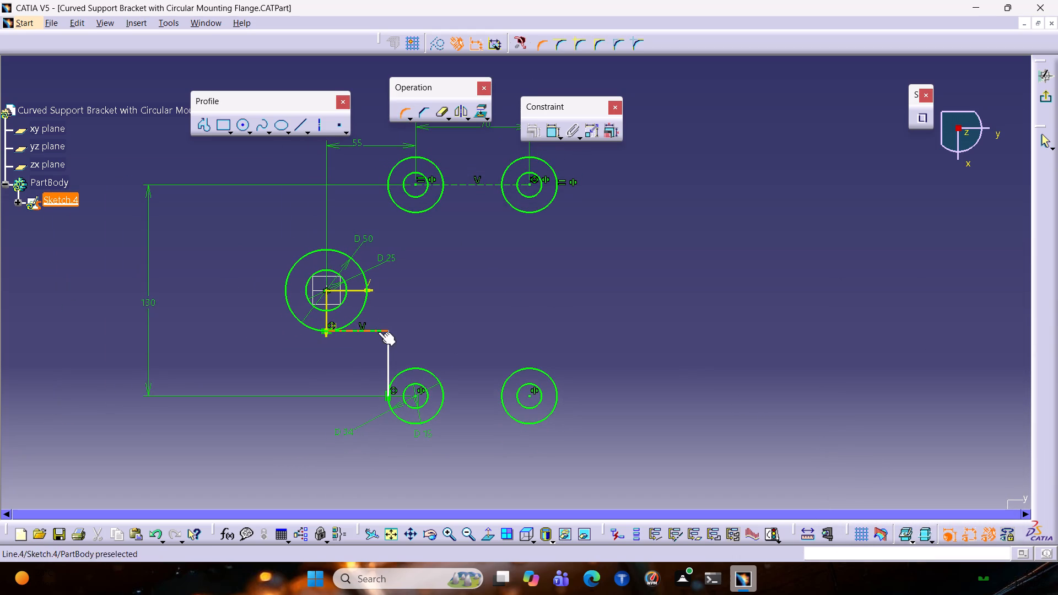
left_click(378, 332)
left_click(387, 342)
left_click(388, 341)
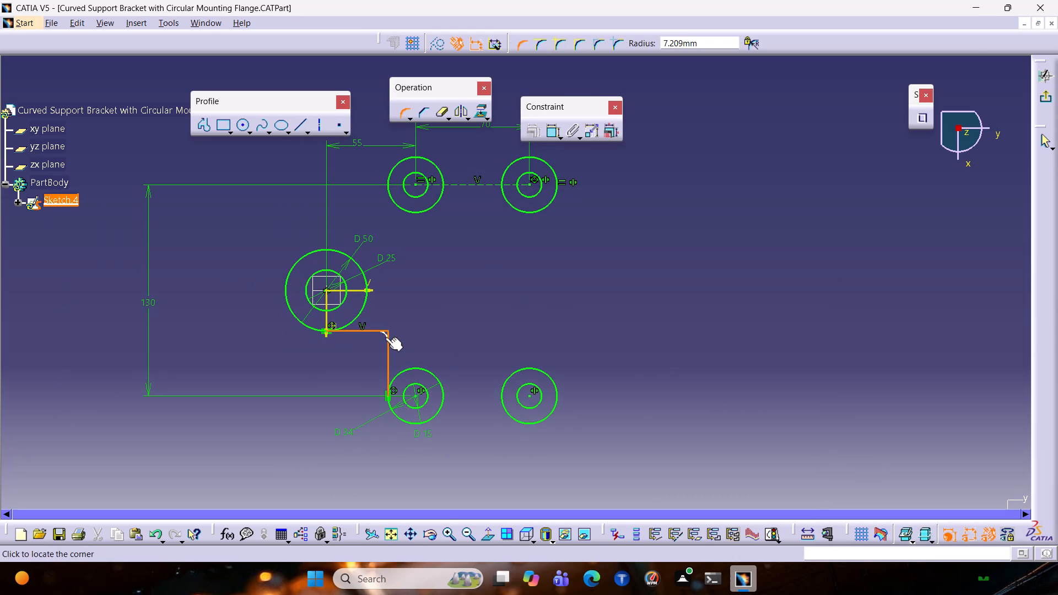
type("12")
key("Return")
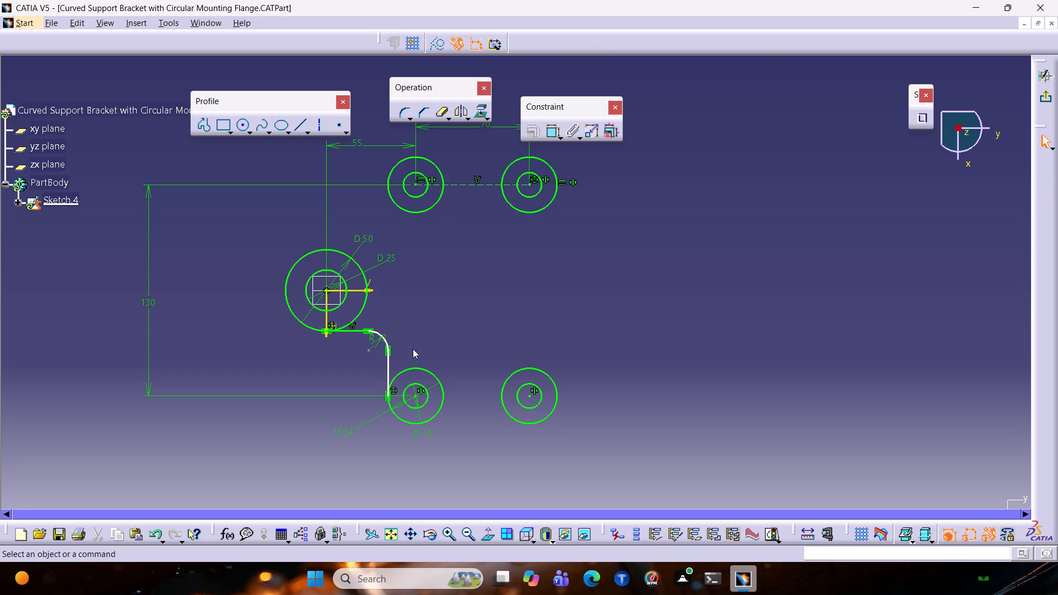
Apply a Horizontal constraint to the profile segment running from the rounded corner to the corner ring.
left_click(387, 378)
left_click(533, 128)
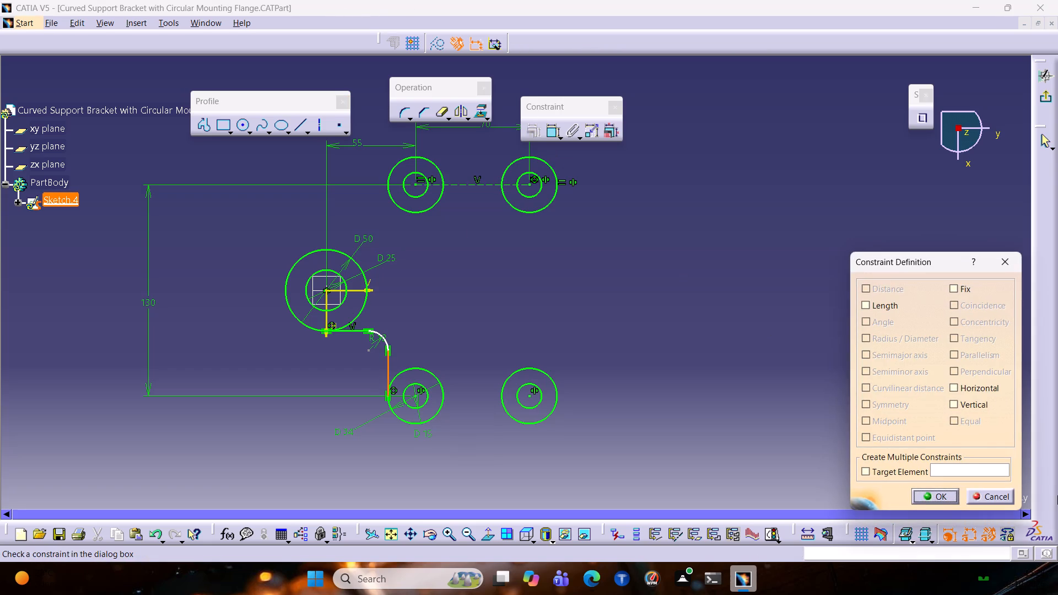
left_click(982, 402)
left_click(971, 409)
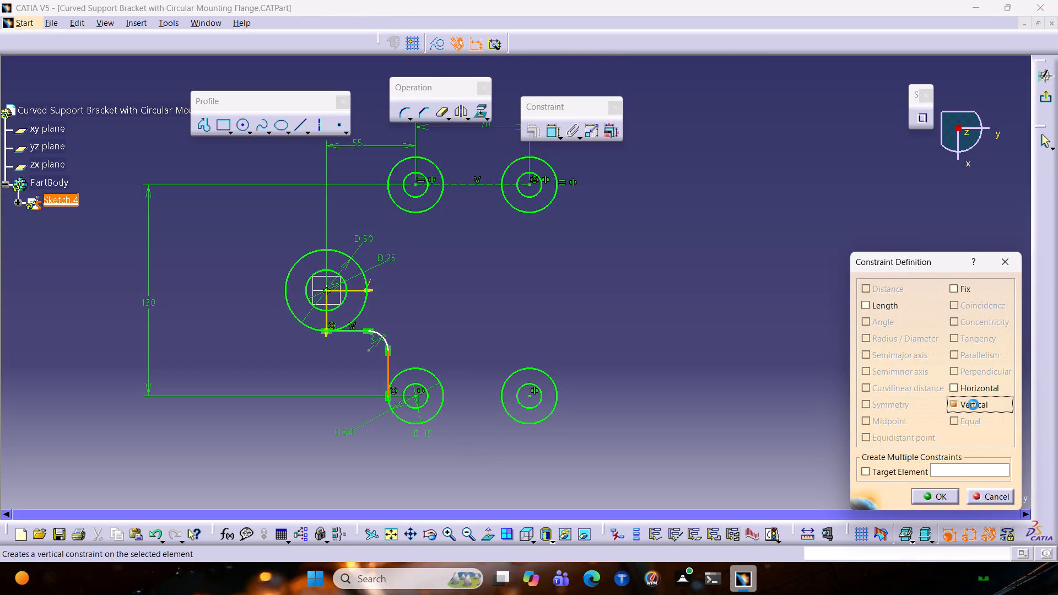
left_click(975, 388)
left_click(940, 494)
left_click(705, 334)
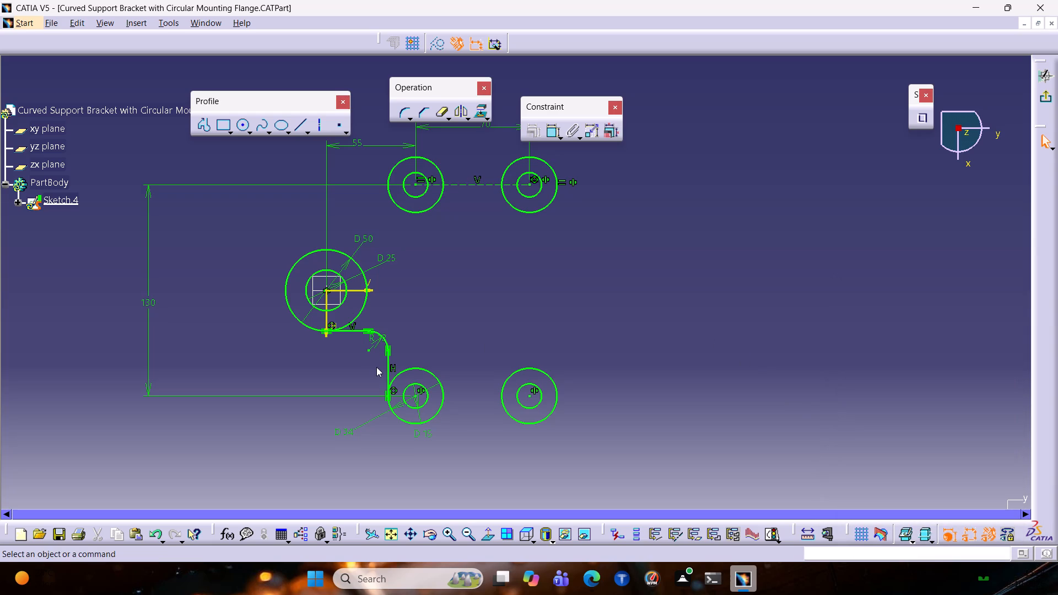
Mirror the two profile segments and their rounded corner about the sketch's V axis.
left_click(390, 362)
left_click(379, 332, "ctrl")
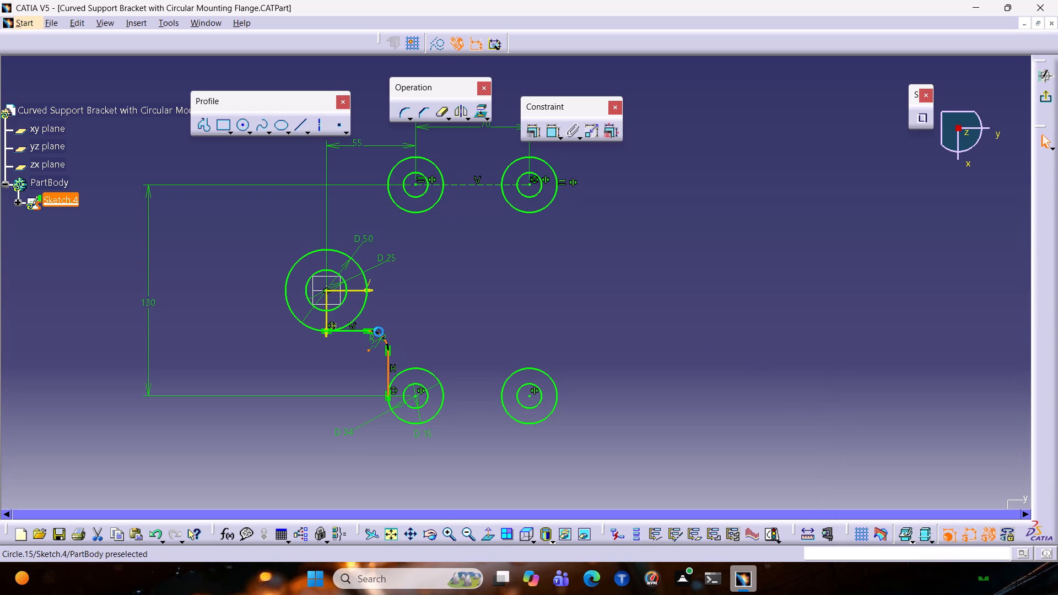
left_click(359, 333, "ctrl")
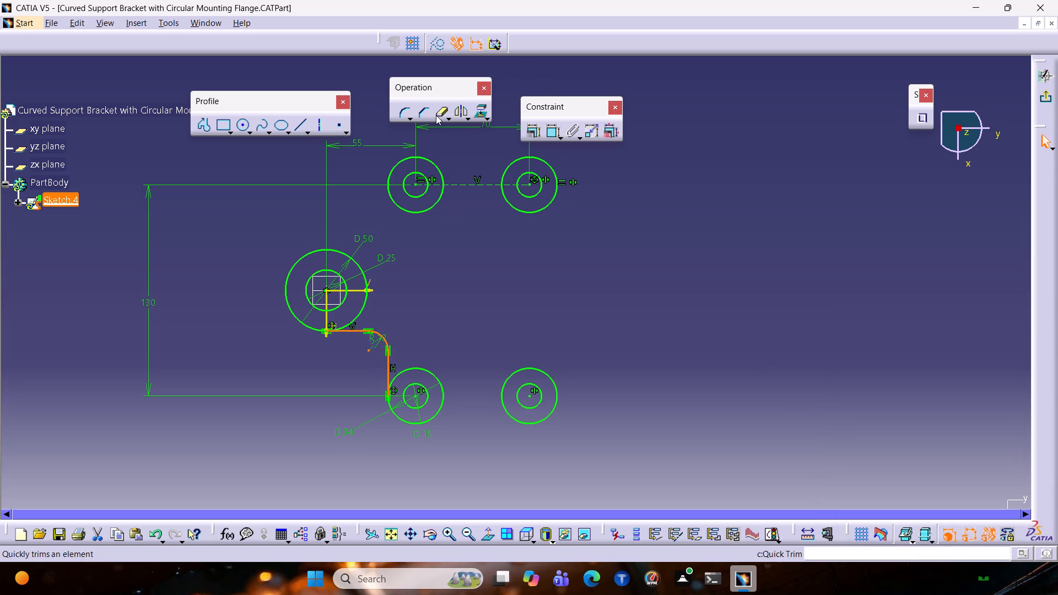
left_click(460, 109)
left_click(357, 290)
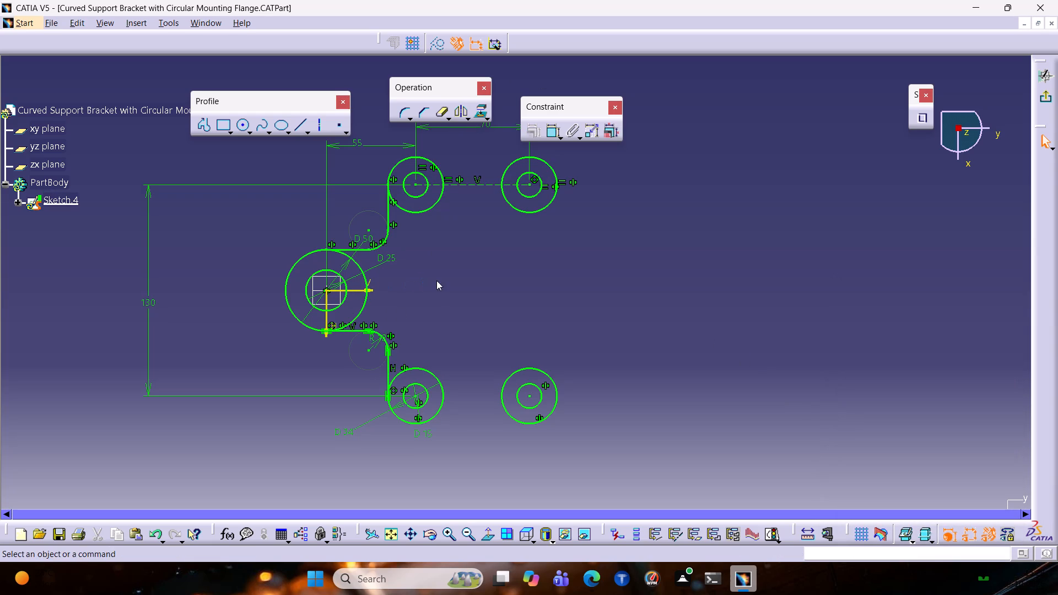
Draw a straight profile line joining the outermost points of the two negative-H corner rings' outer circles, parallel to the V axis.
left_click(198, 121)
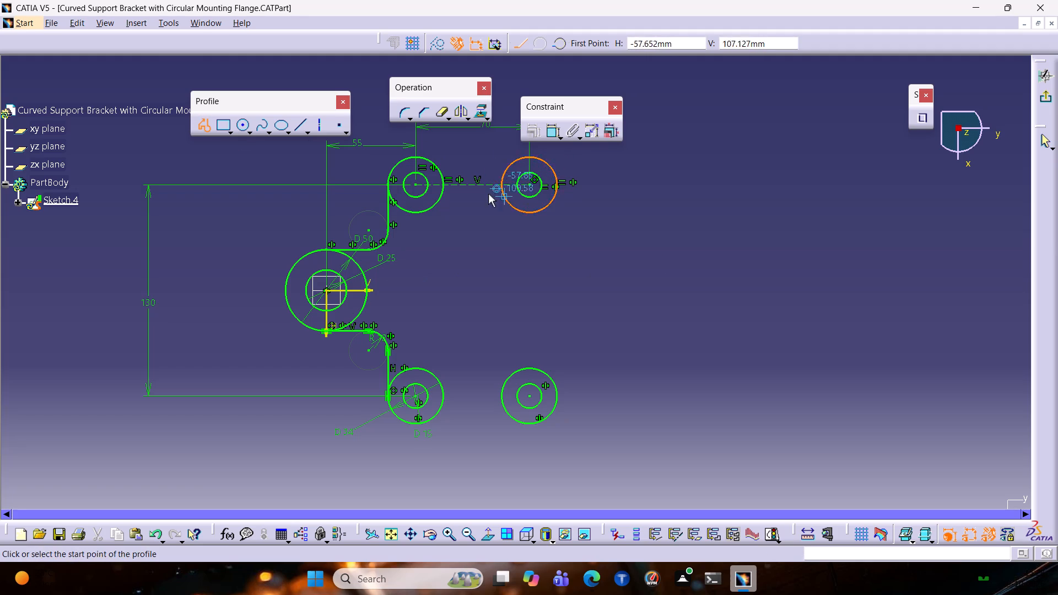
left_click(414, 158)
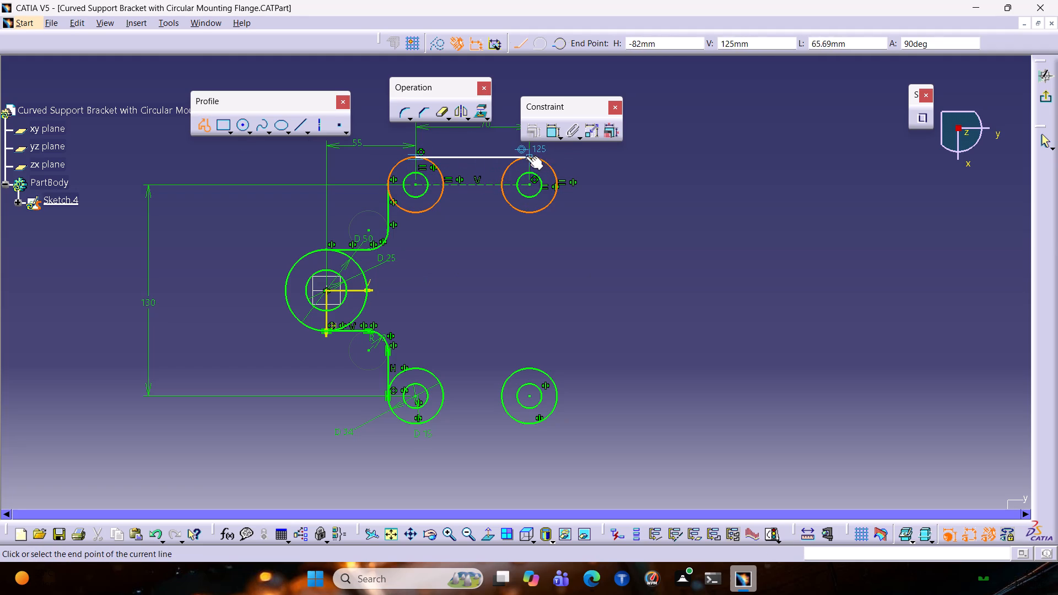
left_click(531, 156)
key("Escape")
key("Escape")
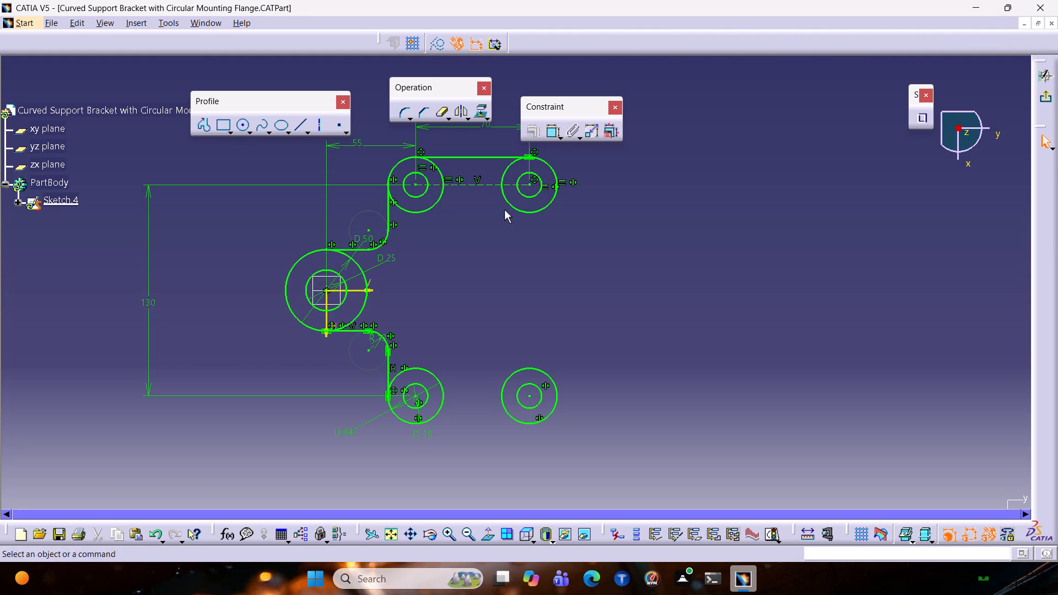
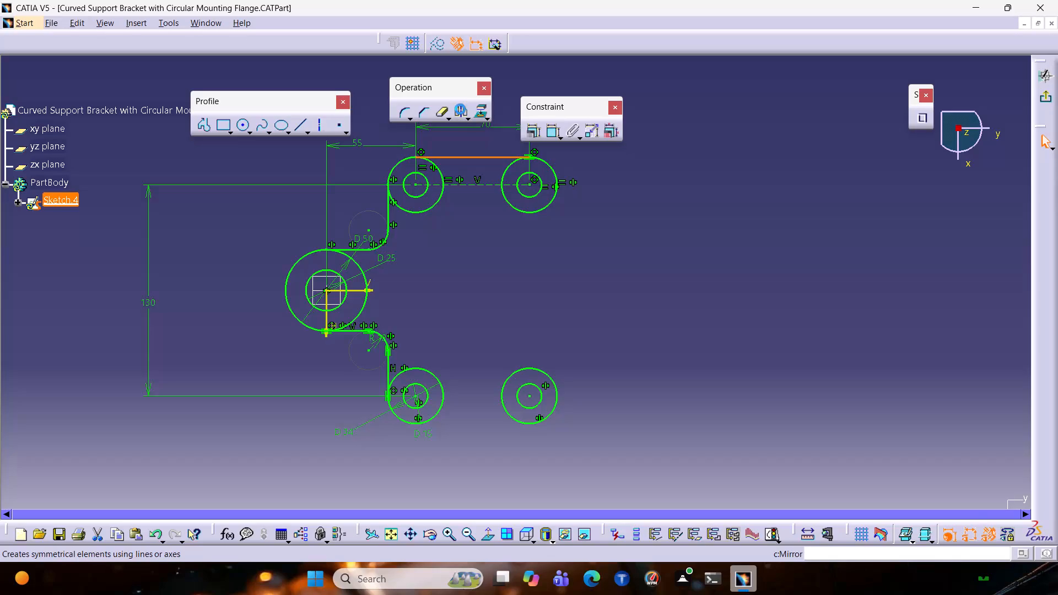
Mirror the straight profile line joining the two negative-H corner rings about the sketch's V axis.
left_click(352, 288)
left_click(351, 293)
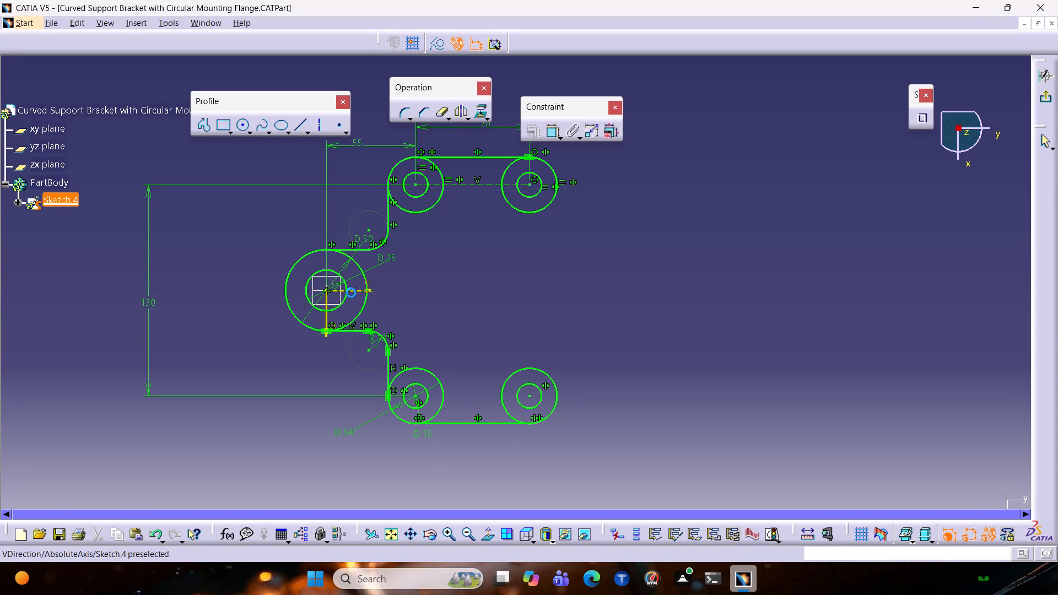
Draw a 130 mm profile line parallel to the H axis, joining the outermost points of the two far corner rings' outer circles.
left_click(200, 126)
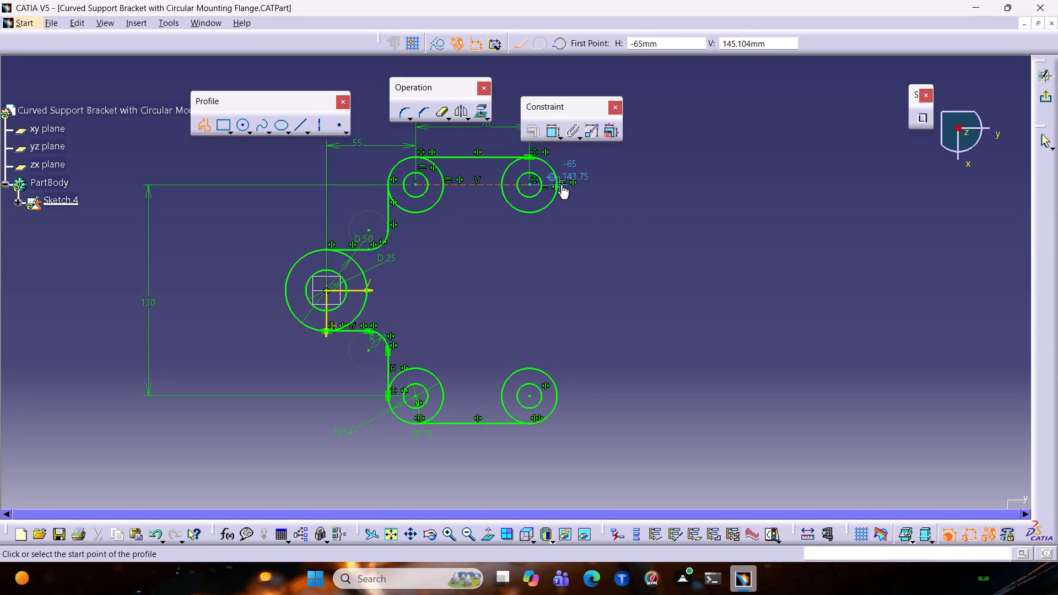
left_click(557, 183)
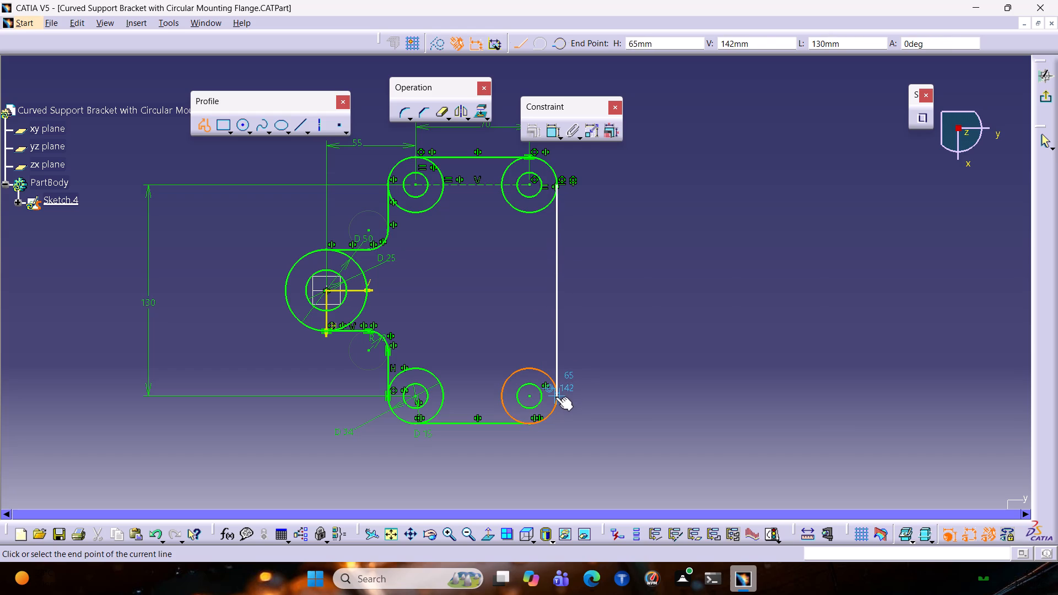
left_click(555, 397)
key("Escape")
key("Escape")
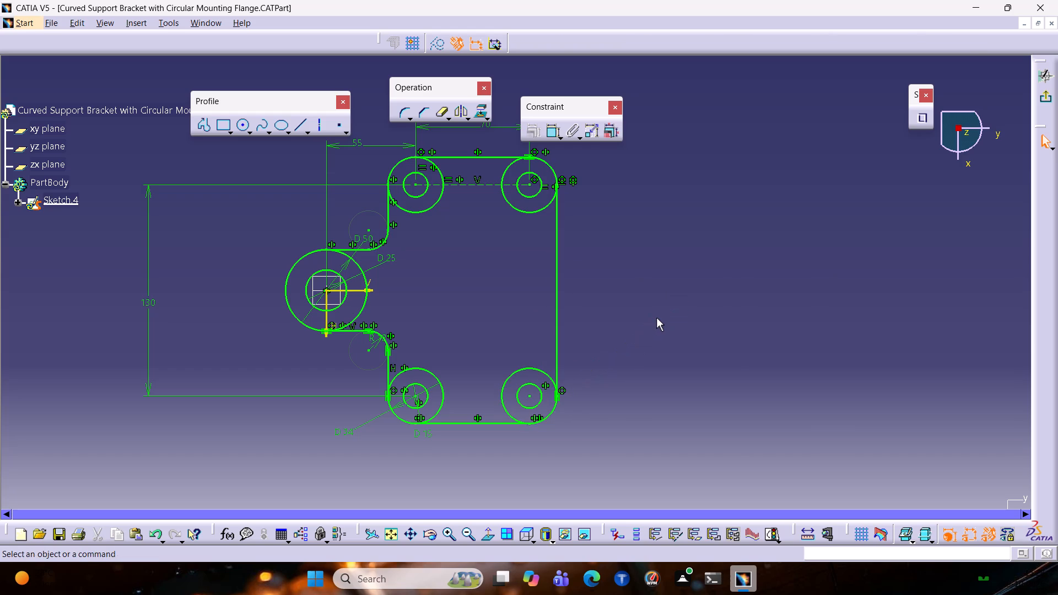
Apply a Tangency constraint between the new 130 mm line and the outer circle of the far negative-H corner ring.
left_click(554, 215)
left_click(550, 169, "ctrl")
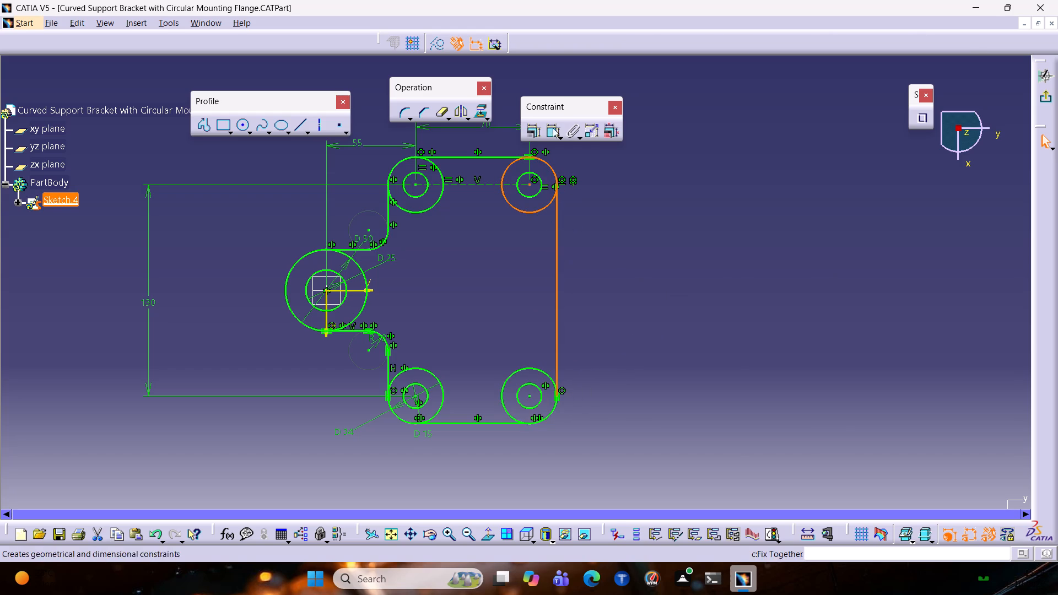
left_click(533, 127)
left_click(965, 339)
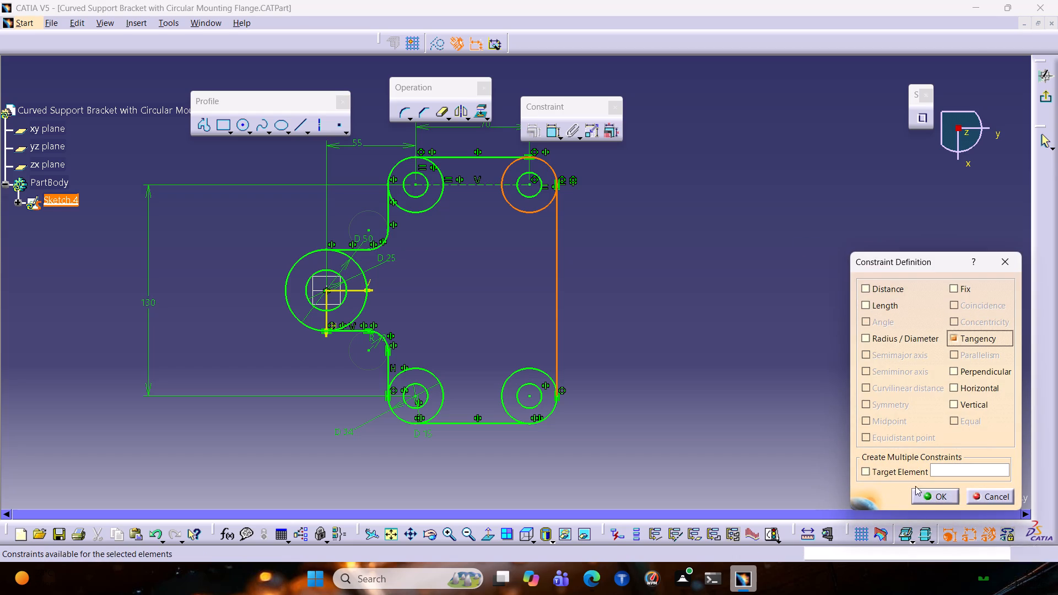
left_click(929, 494)
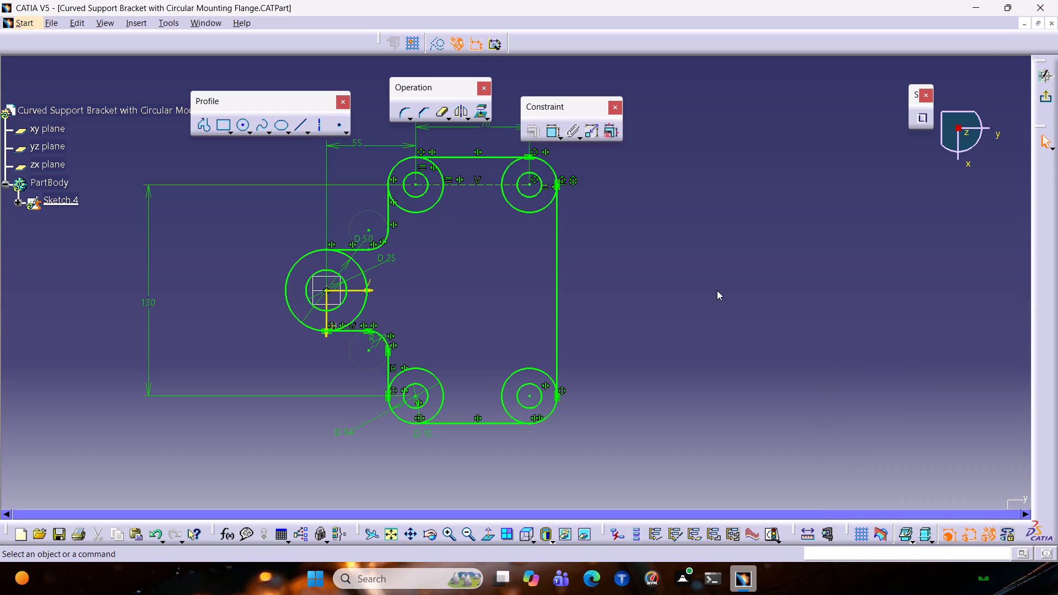
Break the outer circles of the central and corner rings at the outline with Quick Trim's Break And Keep option, and exit the sketch.
double_click(441, 109)
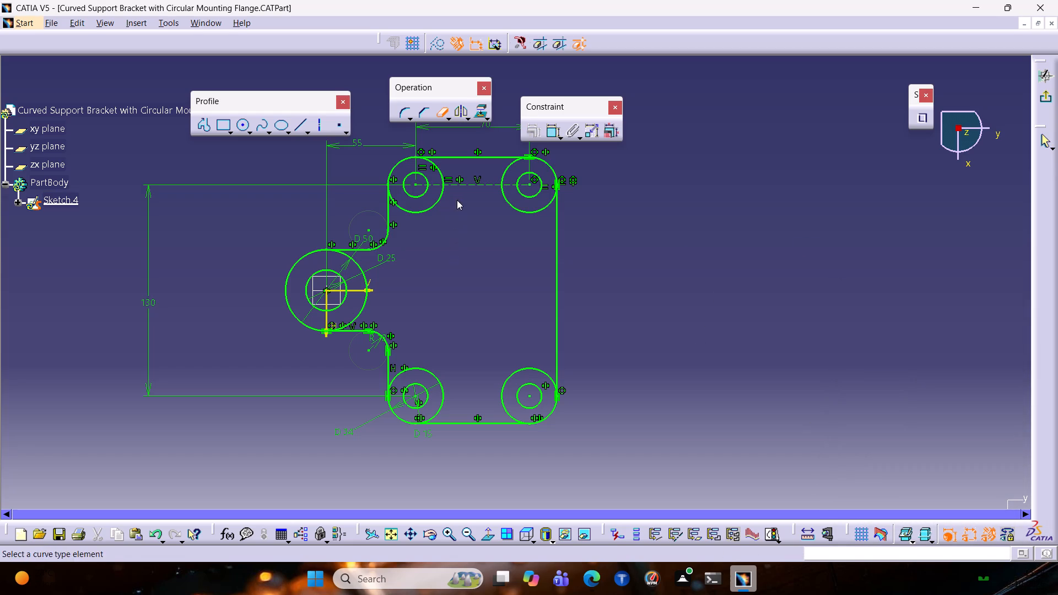
left_click(404, 209)
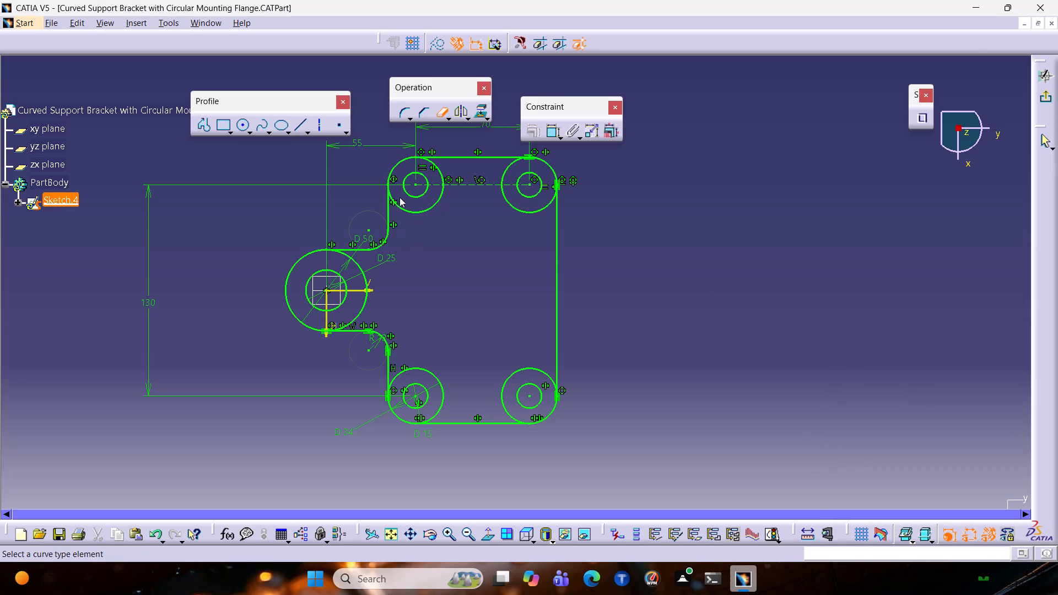
left_click(433, 166)
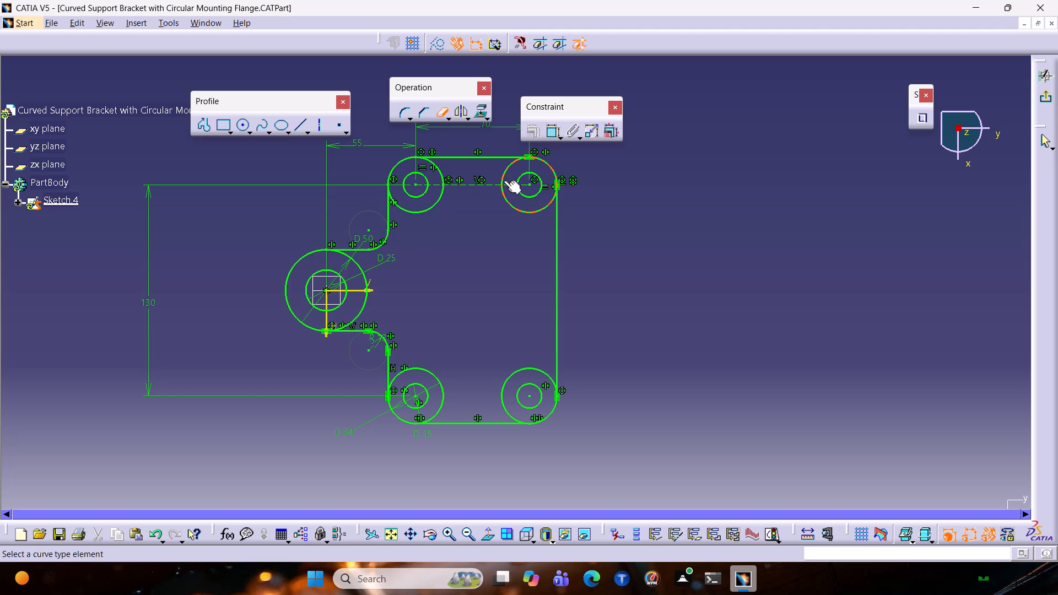
left_click(505, 174)
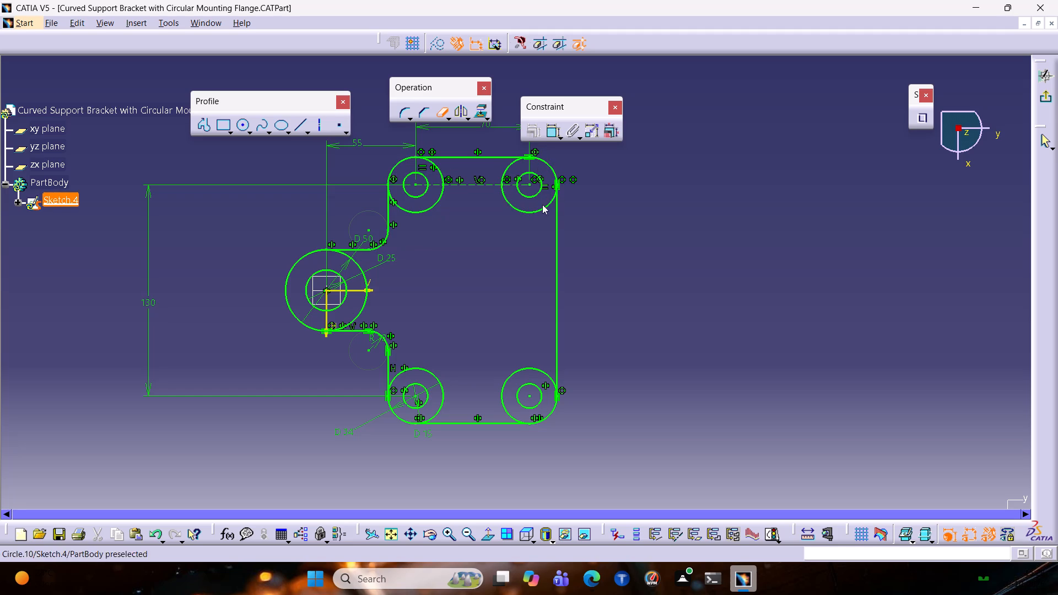
left_click(542, 207)
left_click(359, 271)
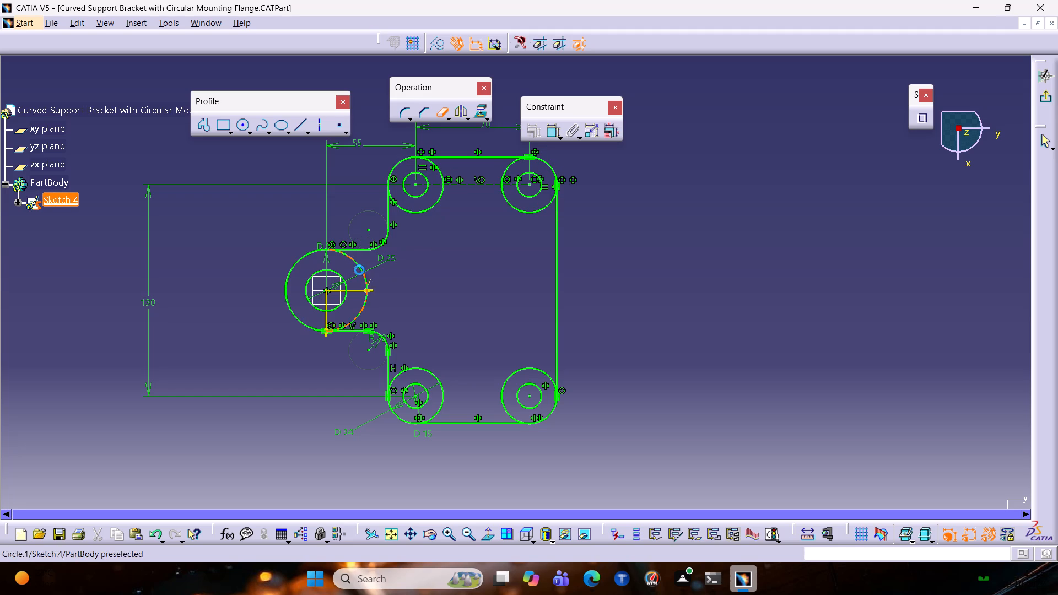
left_click(401, 372)
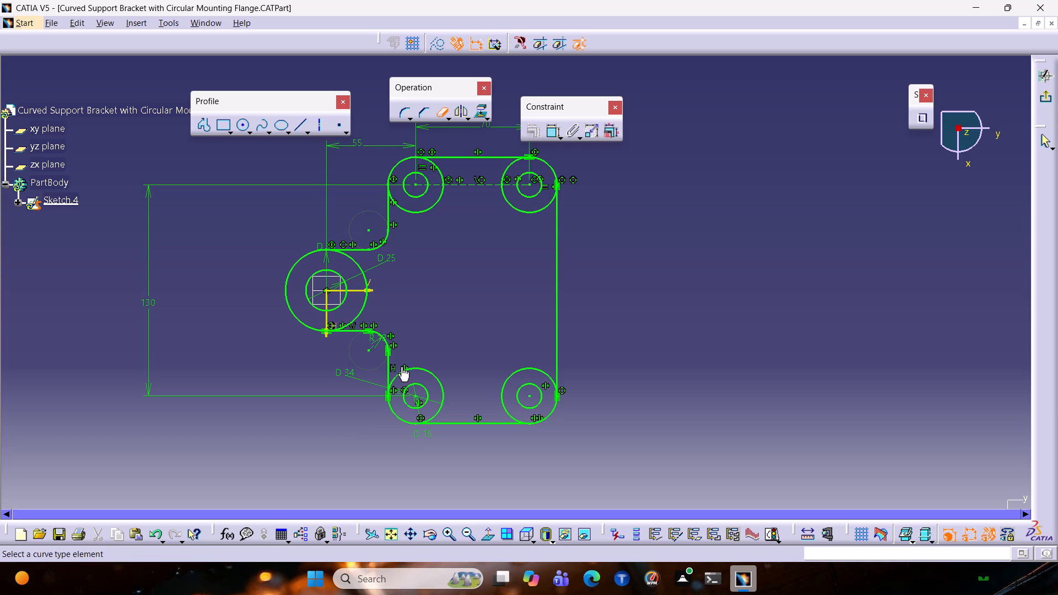
left_click(418, 369)
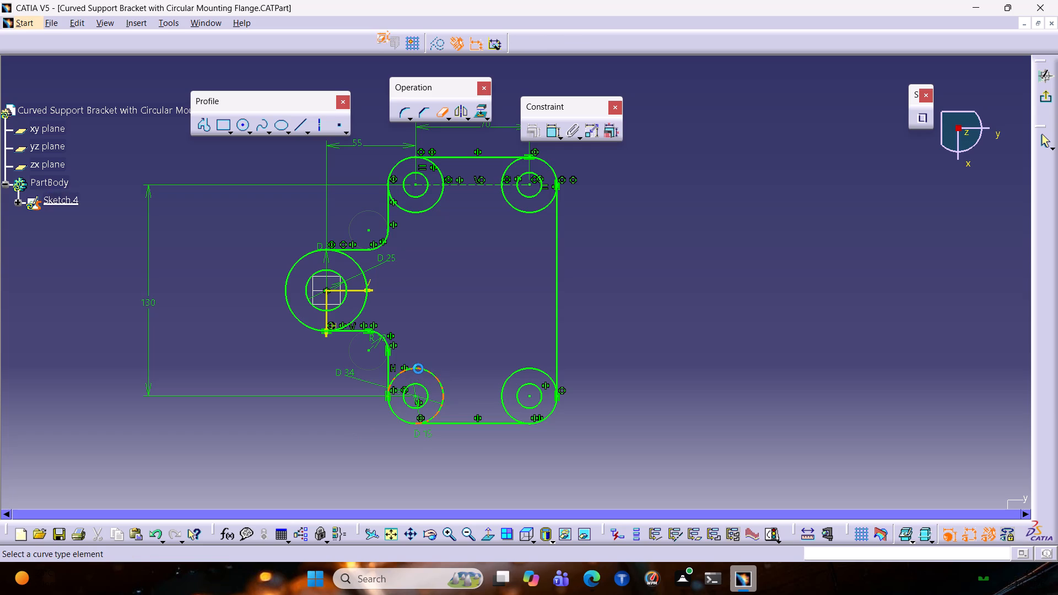
left_click(528, 369)
left_click(528, 369)
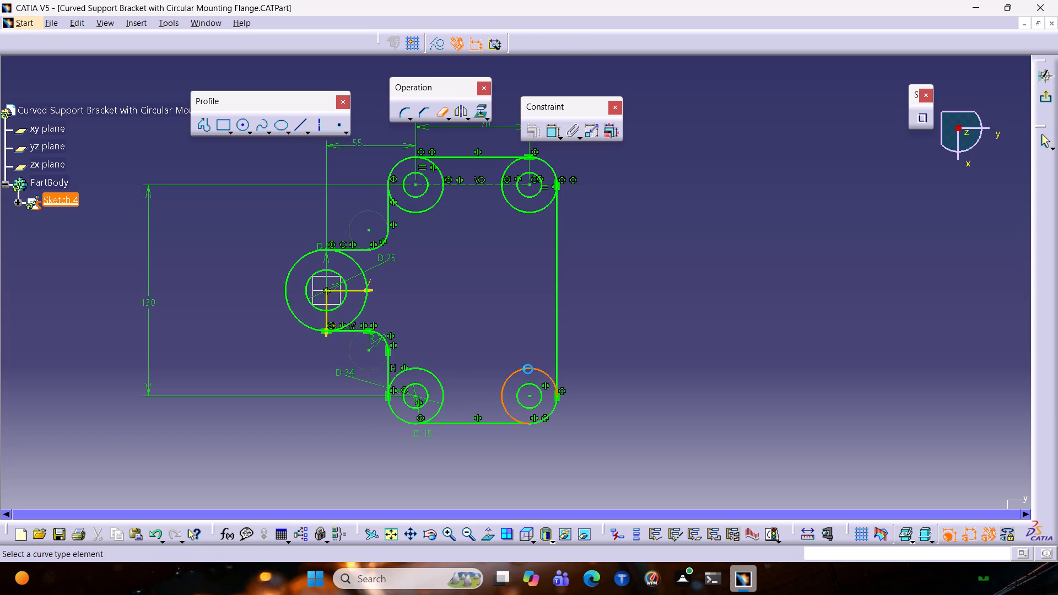
left_click(1045, 101)
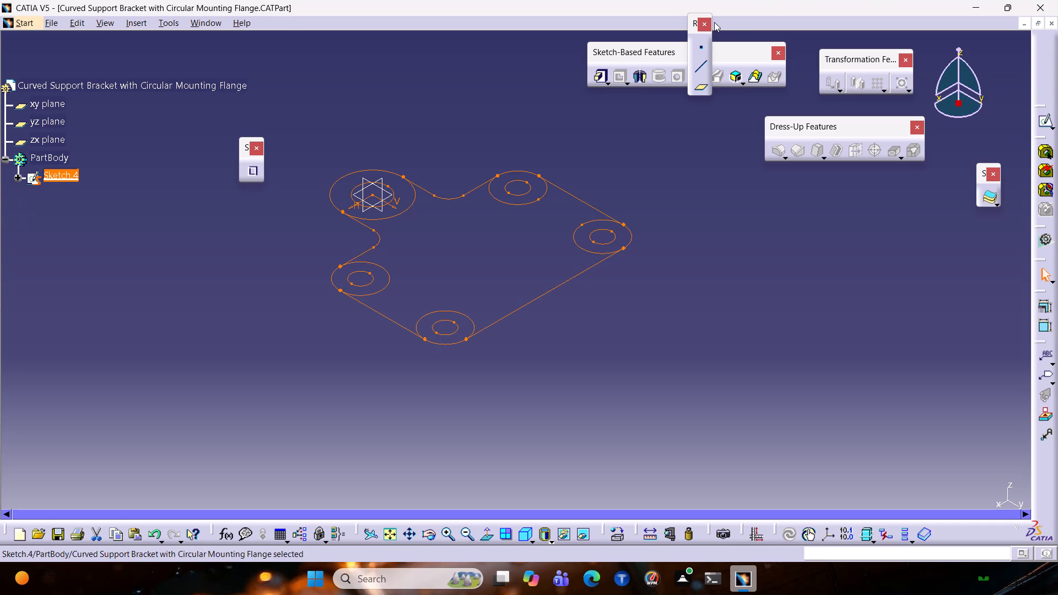
Start a Multi-Pad on the sketch and preview Extrusion domain.12 with a 25 mm first limit and 15 mm second limit.
left_click(606, 79)
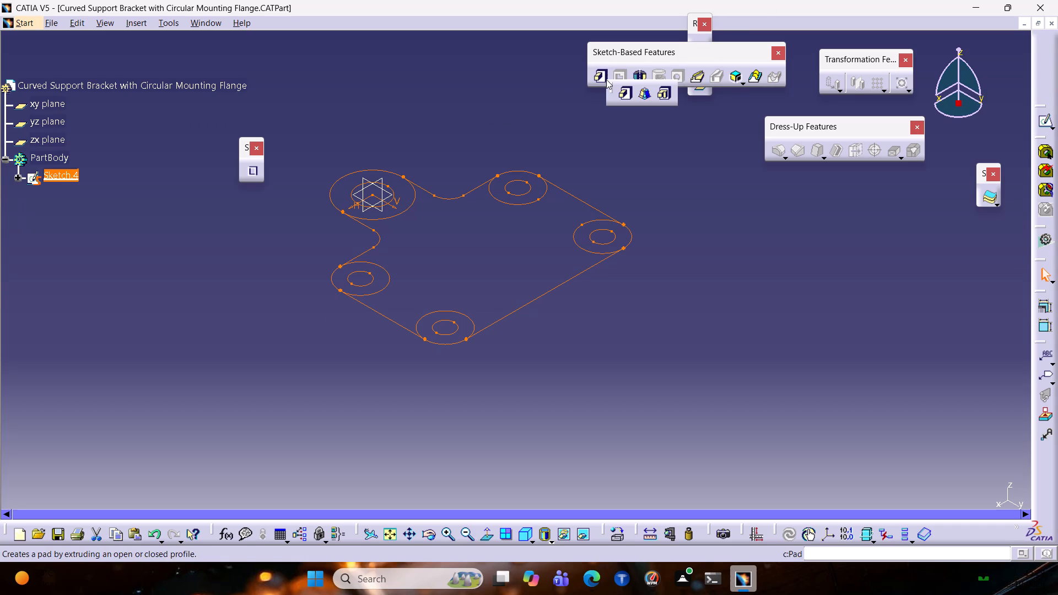
left_click(667, 89)
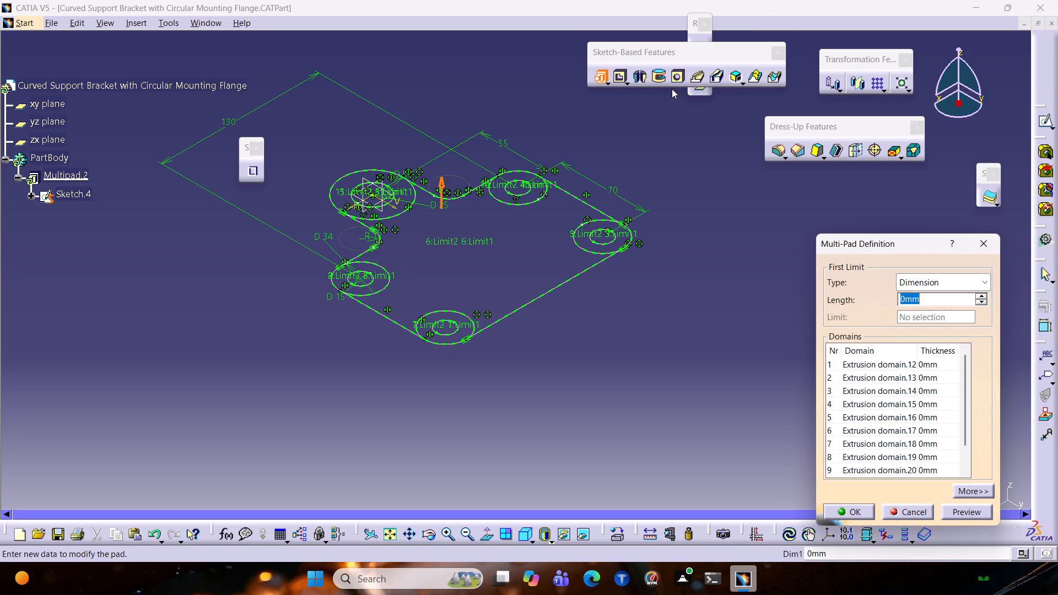
left_click(883, 366)
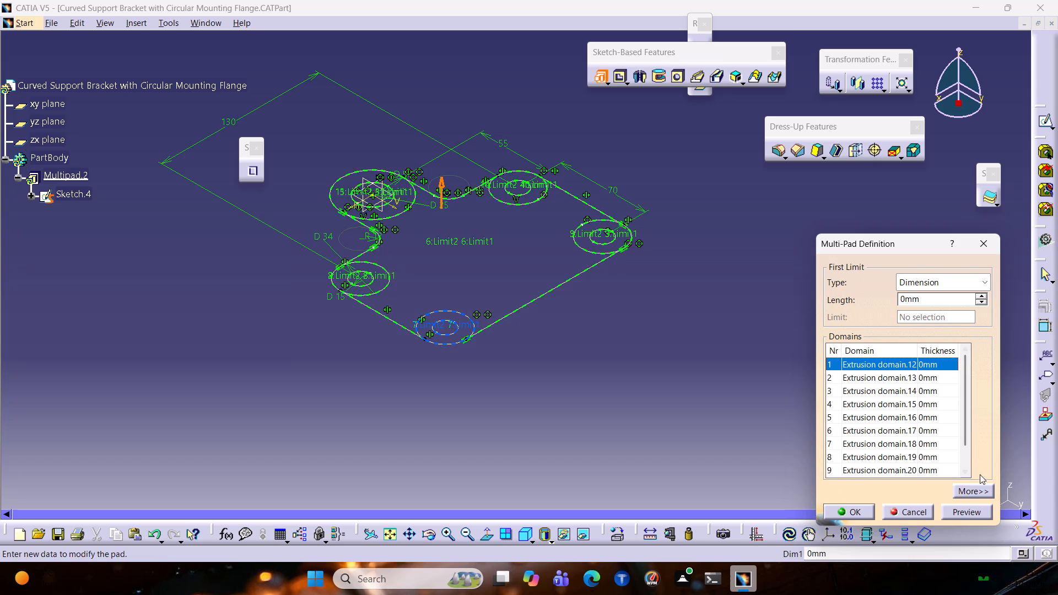
left_click(980, 490)
left_click_drag(848, 305, 770, 303)
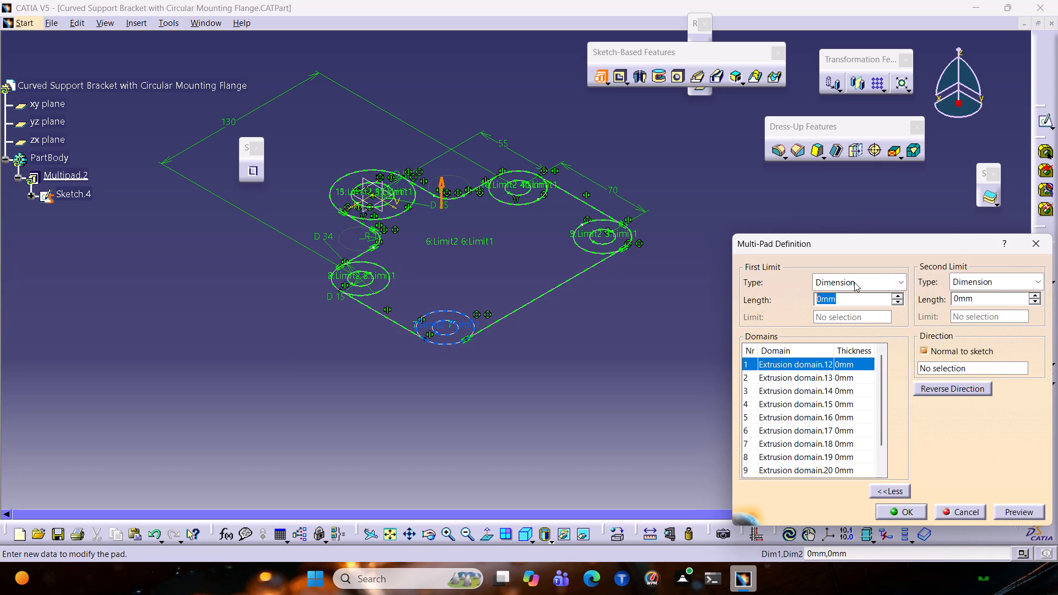
type("25")
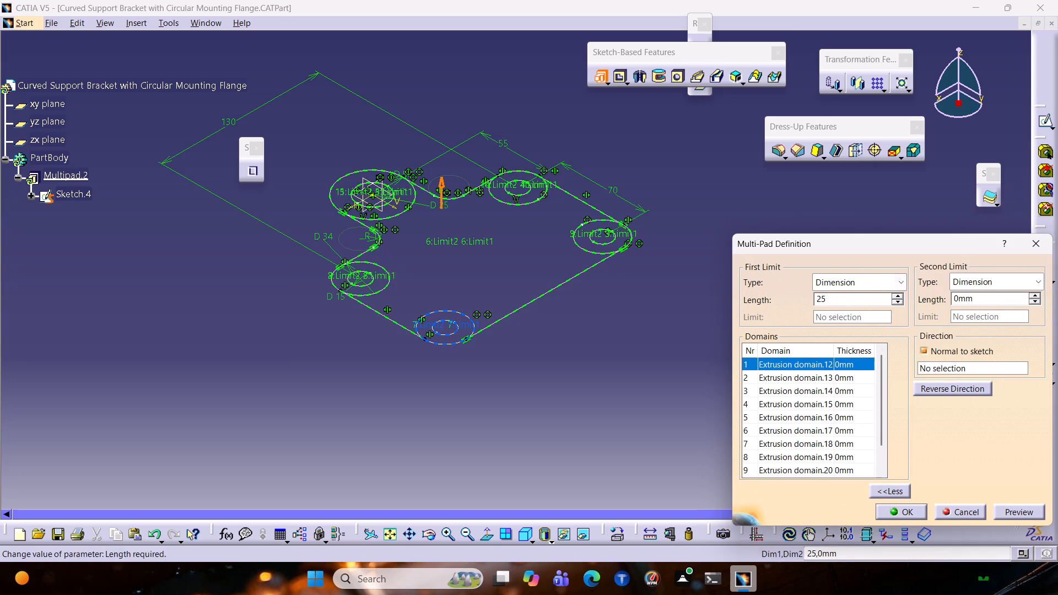
left_click_drag(976, 295, 920, 295)
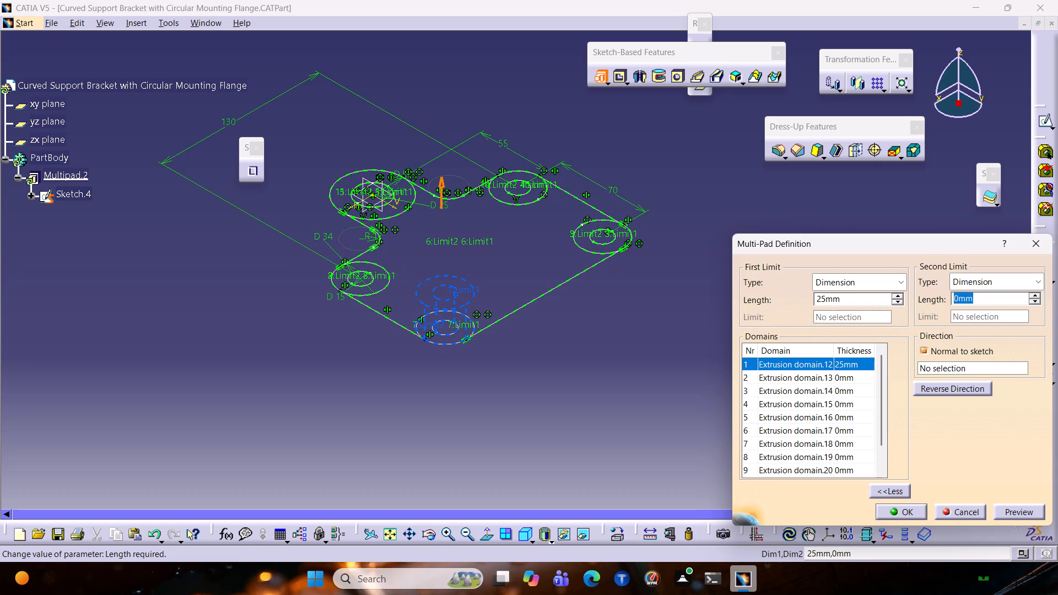
type("15")
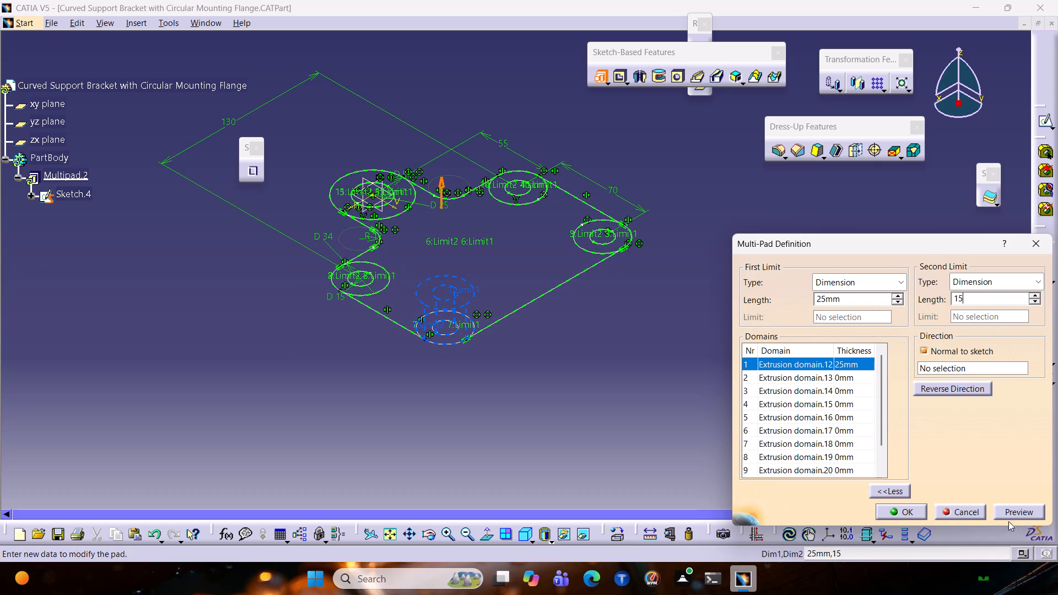
left_click(1014, 513)
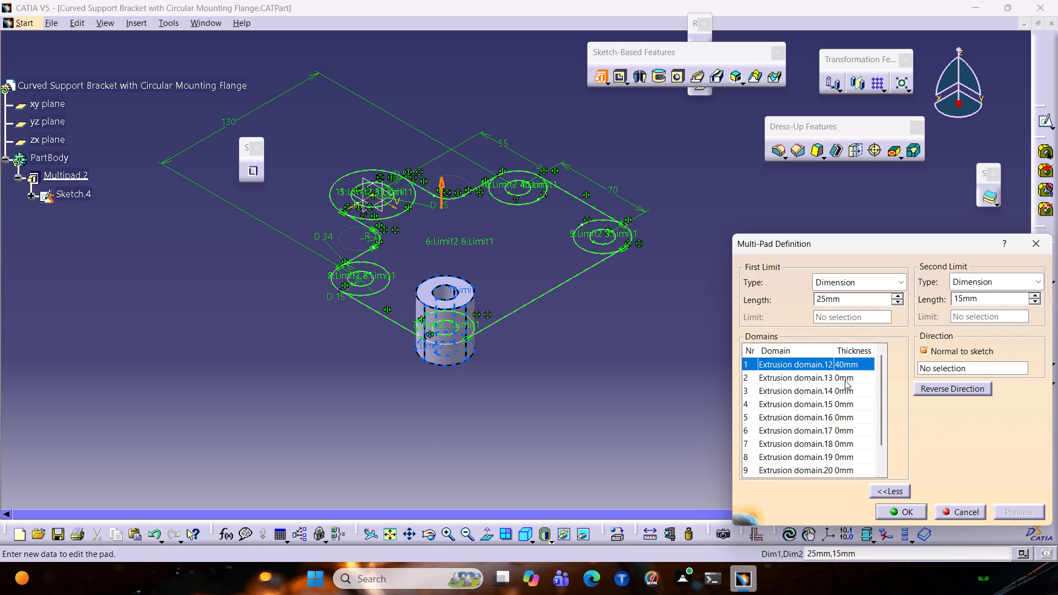
Set the second limit length of Extrusion domain.12 to 18 mm.
left_click_drag(981, 295, 940, 306)
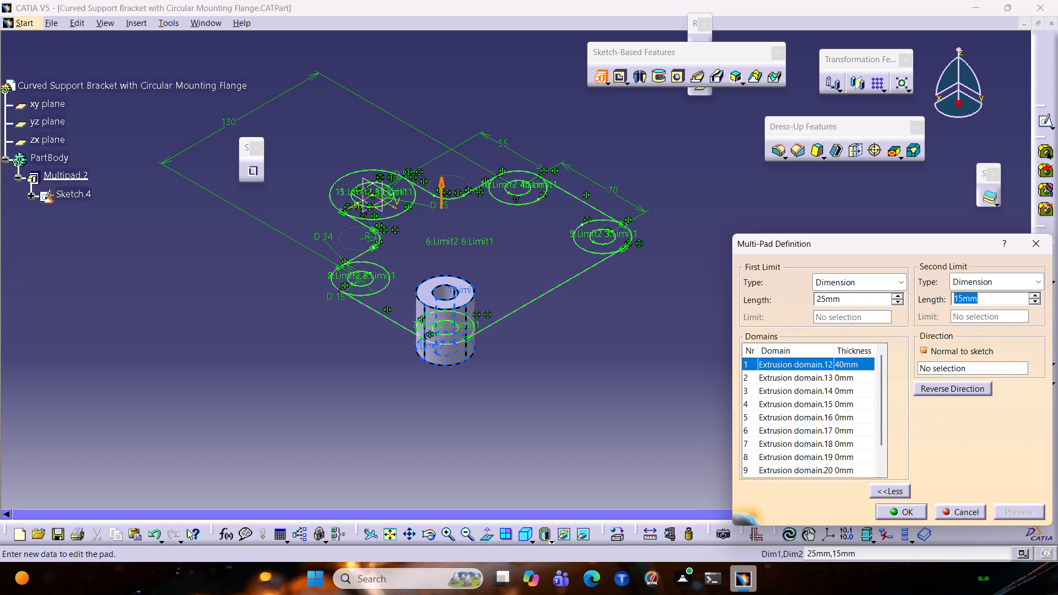
left_click_drag(940, 306, 939, 306)
type("18")
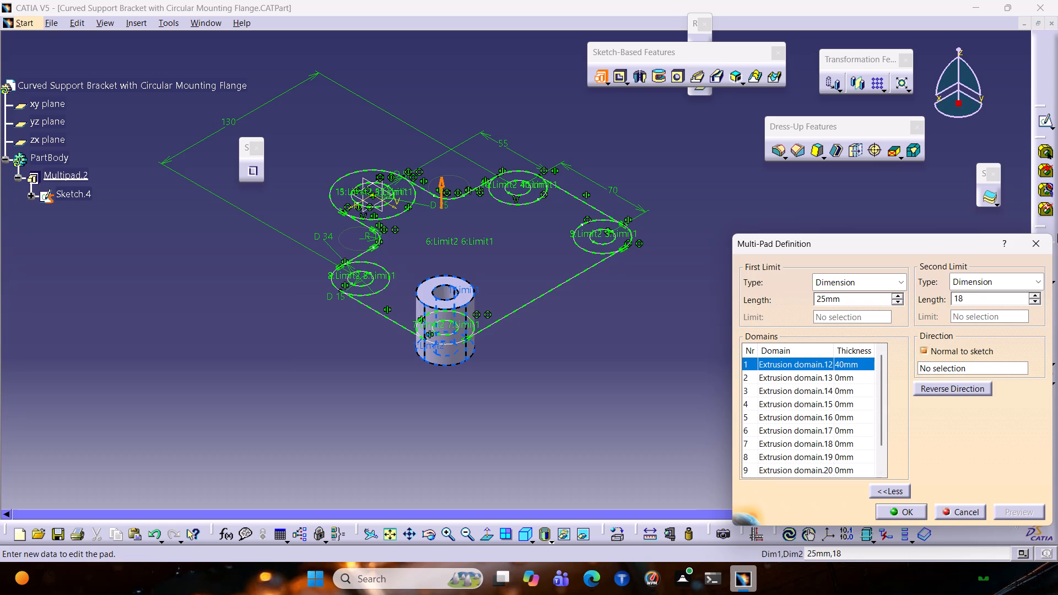
left_click(653, 432)
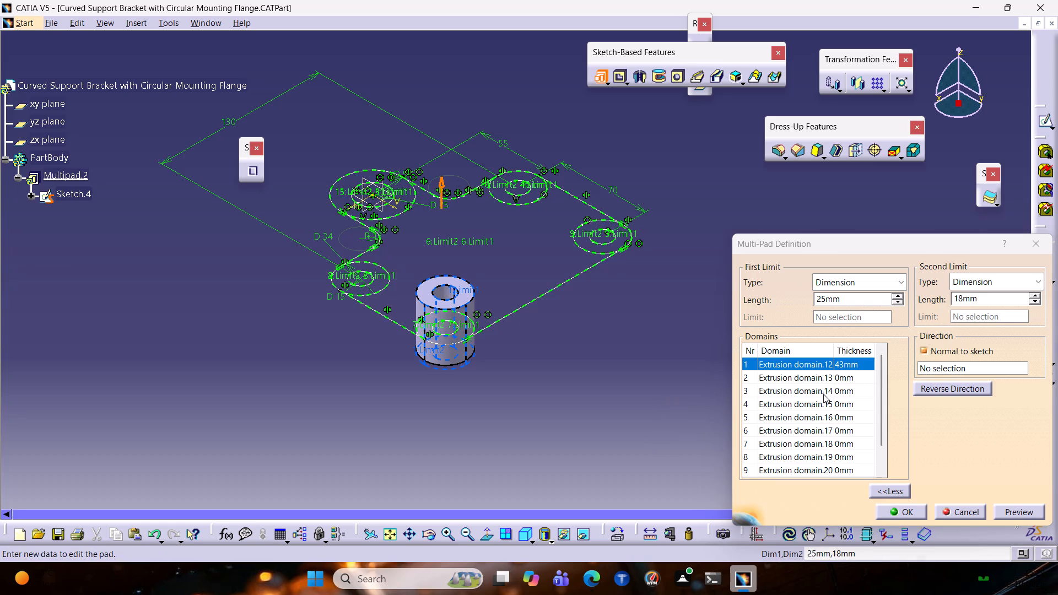
Set Extrusion domain.13, the near positive-H corner ring, to a 25 mm first limit and 18 mm second limit.
left_click(825, 379)
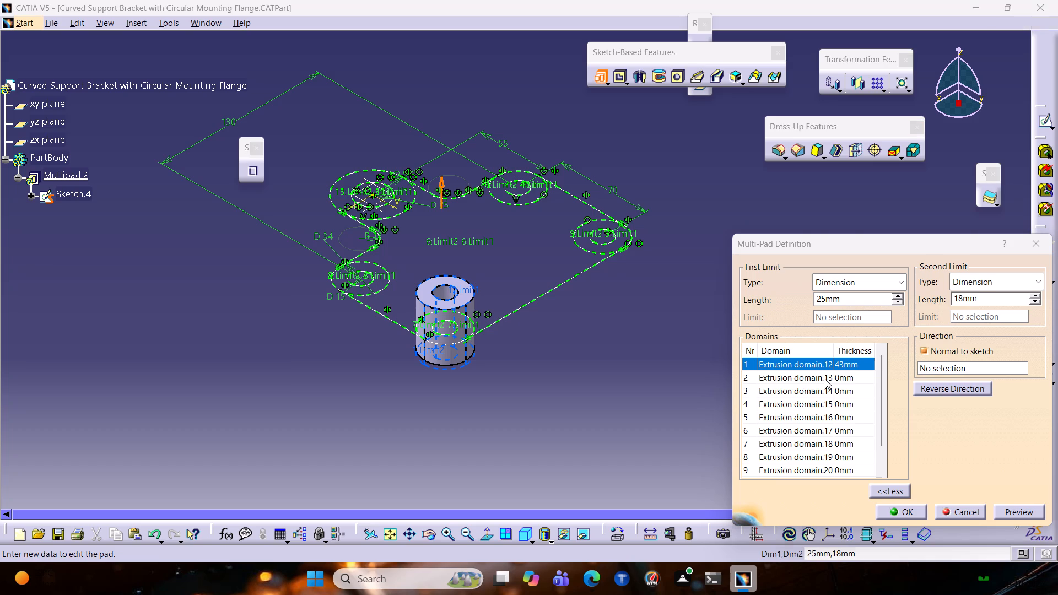
left_click_drag(850, 303, 805, 299)
type("25")
left_click_drag(985, 297, 933, 302)
type("18")
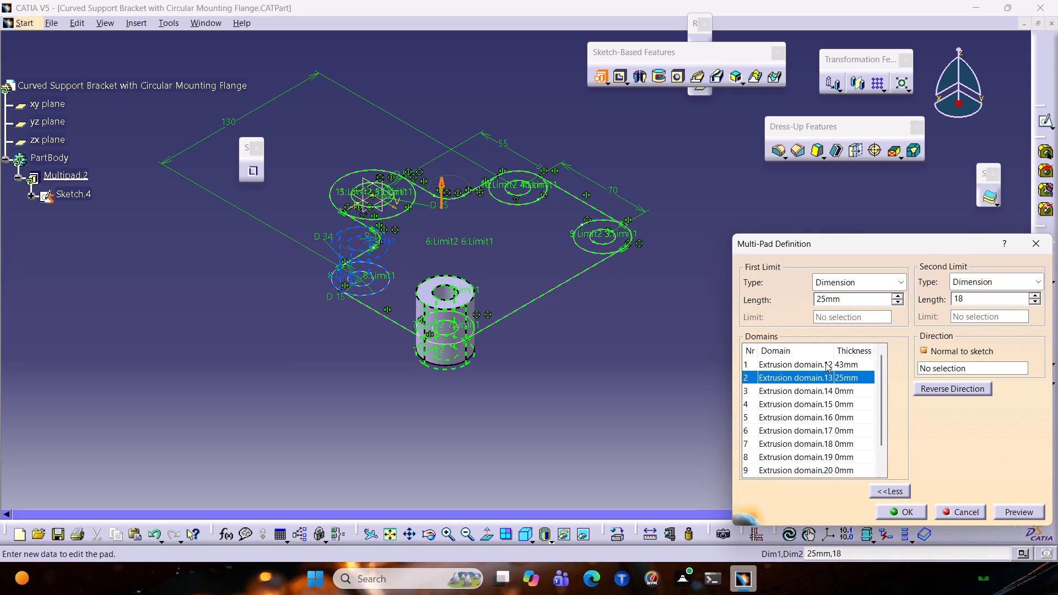
Set Extrusion domain.14, the far negative-H corner ring, to a 25 mm first limit and 18 mm second limit.
left_click(819, 393)
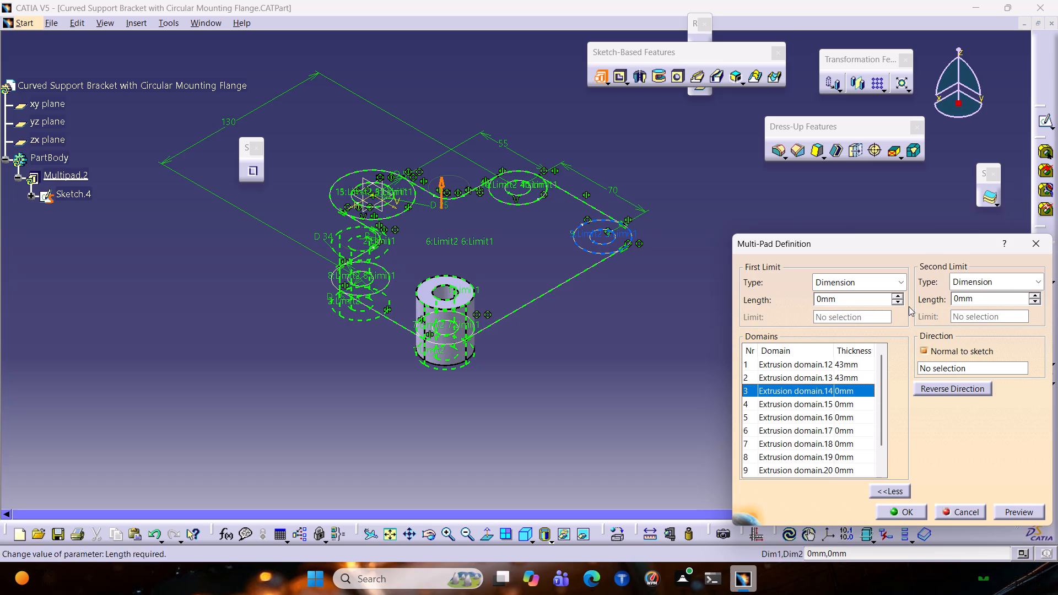
left_click_drag(841, 297, 839, 297)
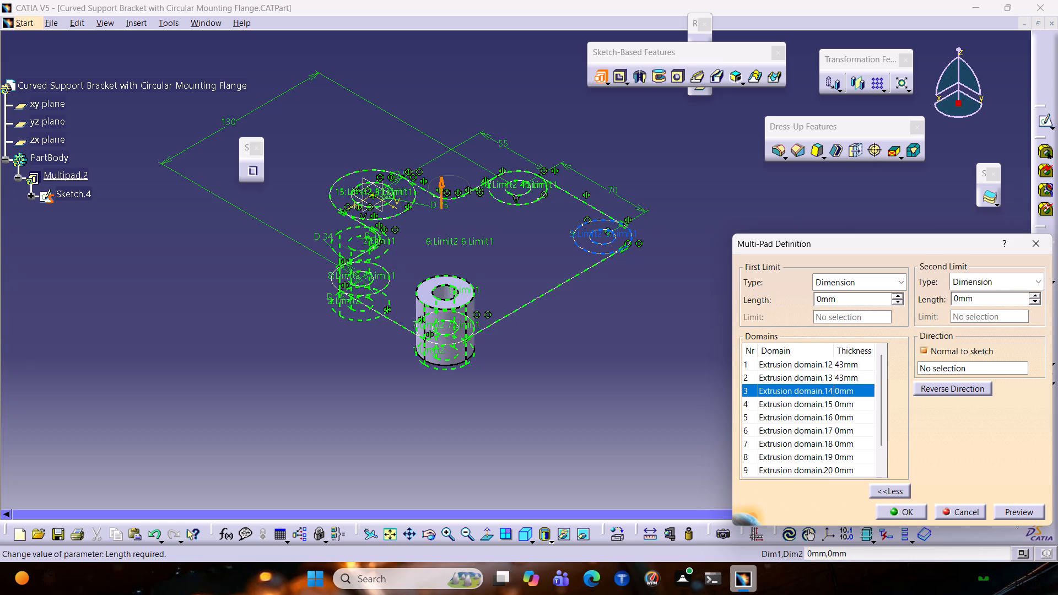
left_click_drag(839, 297, 739, 291)
type("25")
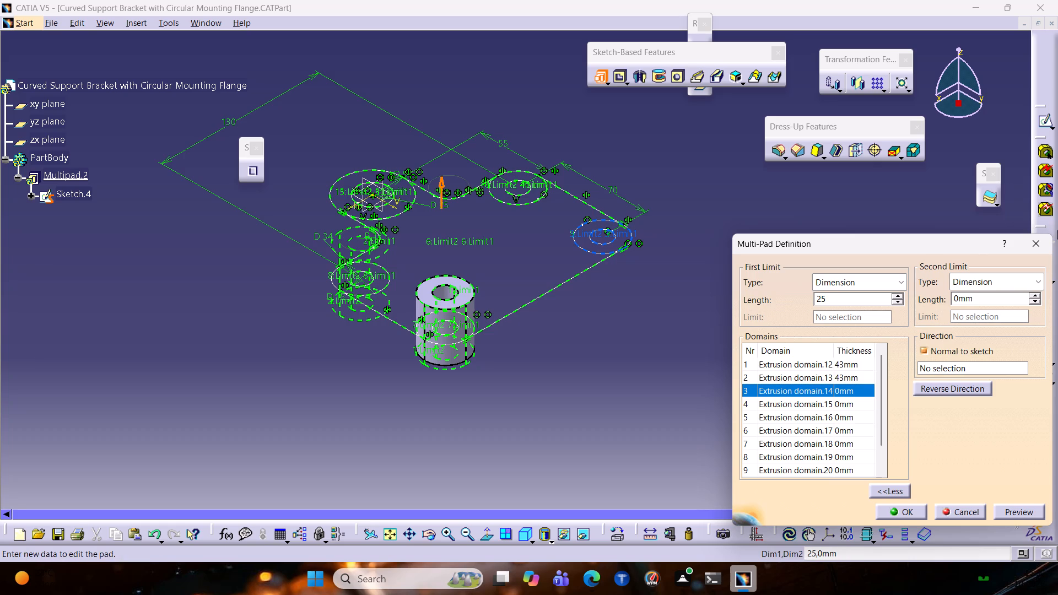
left_click_drag(984, 299, 881, 285)
type("18")
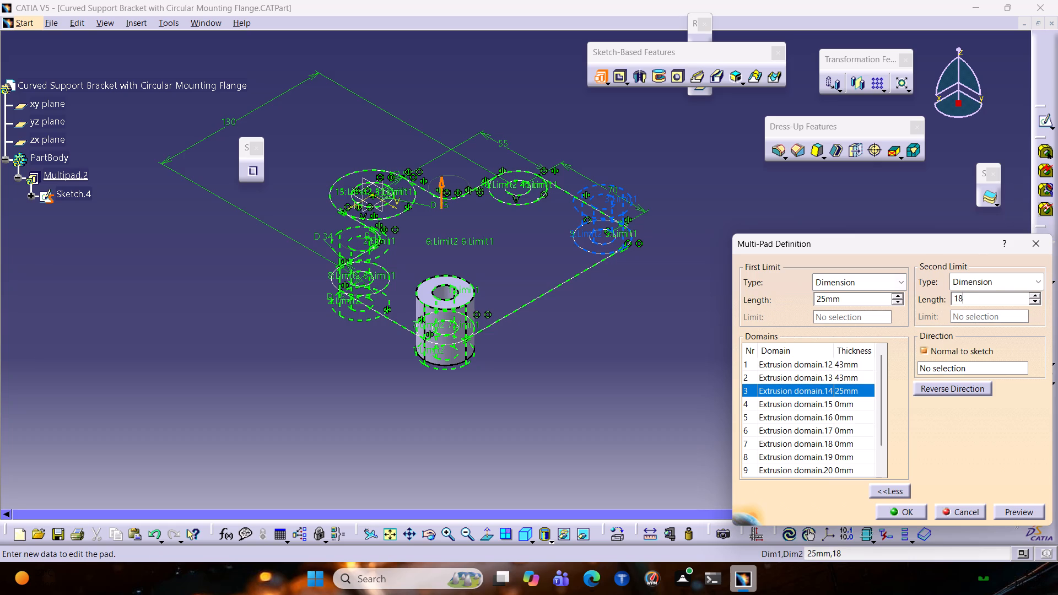
Set Extrusion domain.15, the remaining small ring, to a 25 mm first limit and 18 mm second limit.
left_click(818, 404)
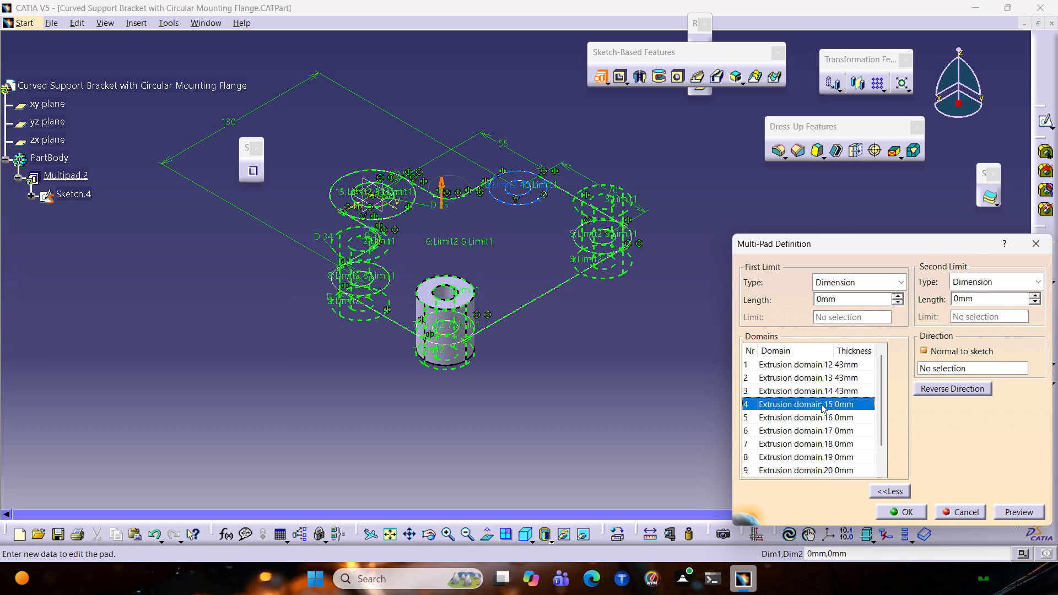
left_click_drag(851, 304, 756, 284)
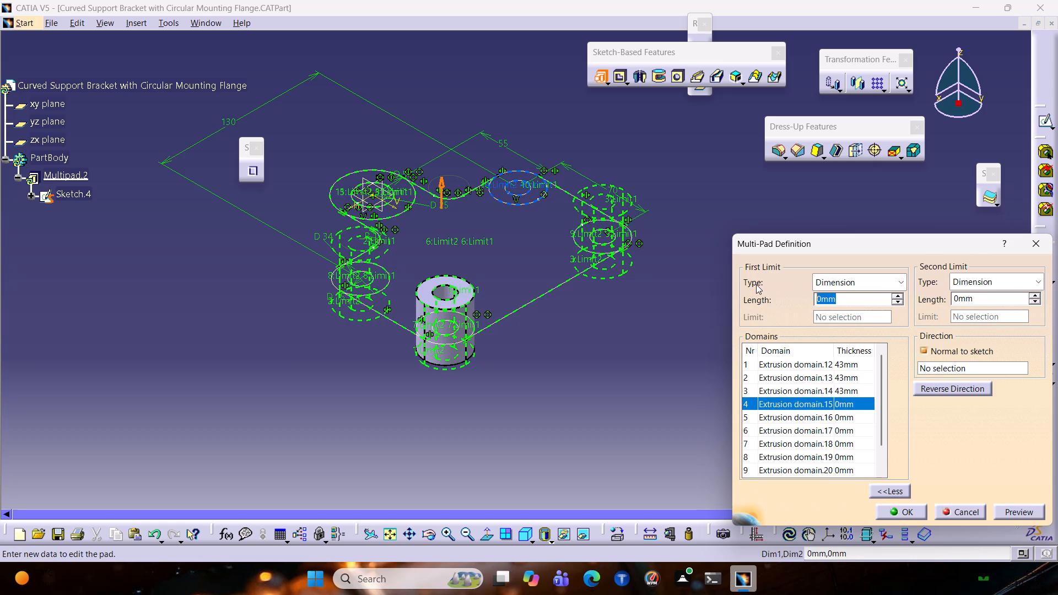
type("25")
left_click_drag(975, 294, 886, 294)
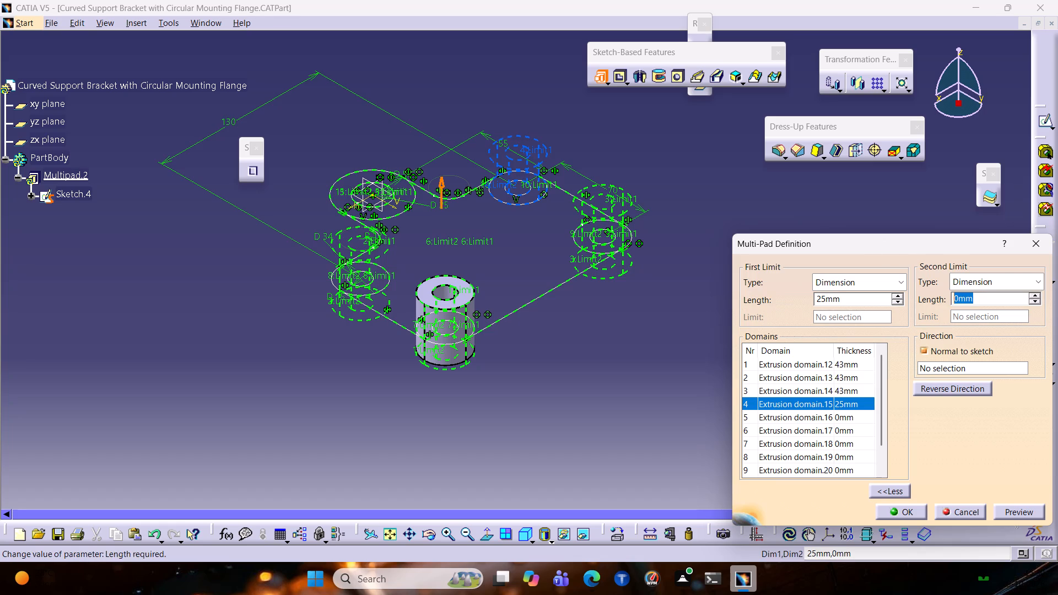
type("18")
scroll(895, 324, "down", 1)
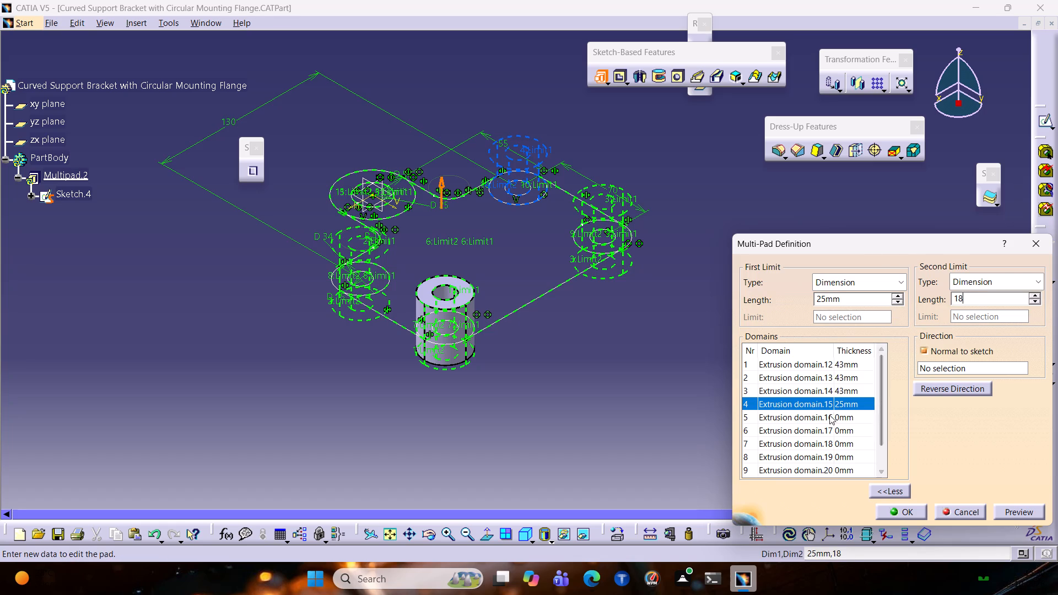
Set Extrusion domain.16, the large flange ring, to a 25 mm first limit and 25 mm second limit.
left_click(827, 419)
left_click_drag(846, 296, 730, 289)
type("25")
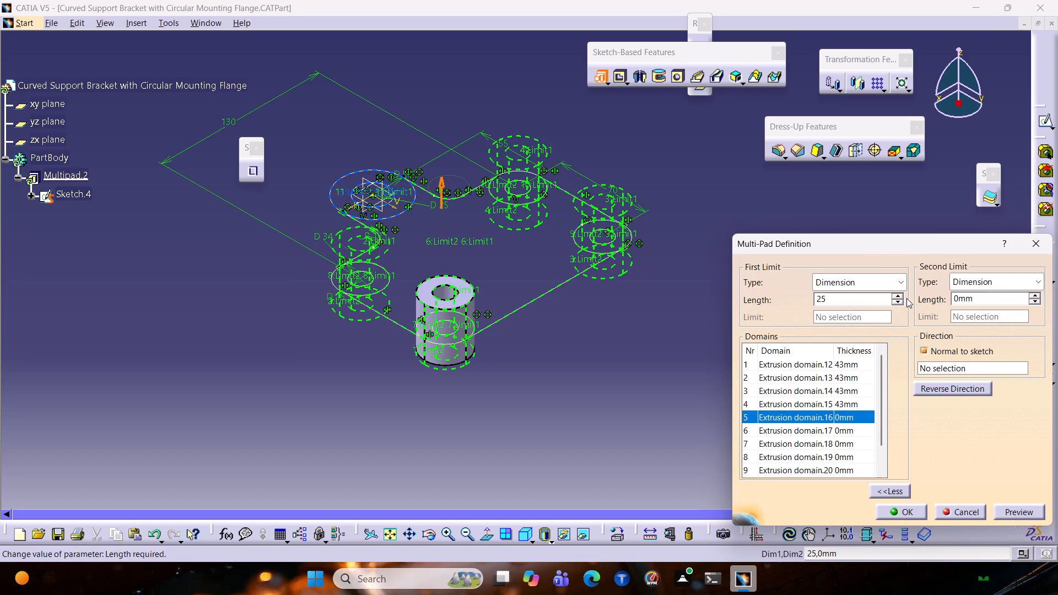
left_click_drag(976, 299, 895, 302)
type("25")
Set Extrusion domain.17, the plate profile, to 20 mm first and second limits, preview it and create the Multi-Pad.
left_click(830, 431)
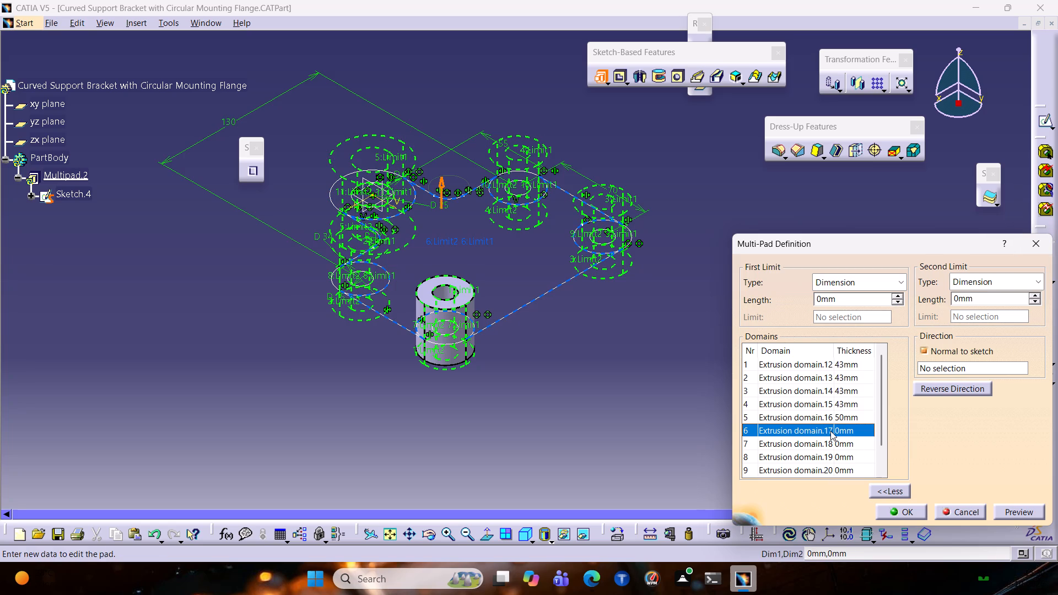
left_click_drag(848, 294, 808, 305)
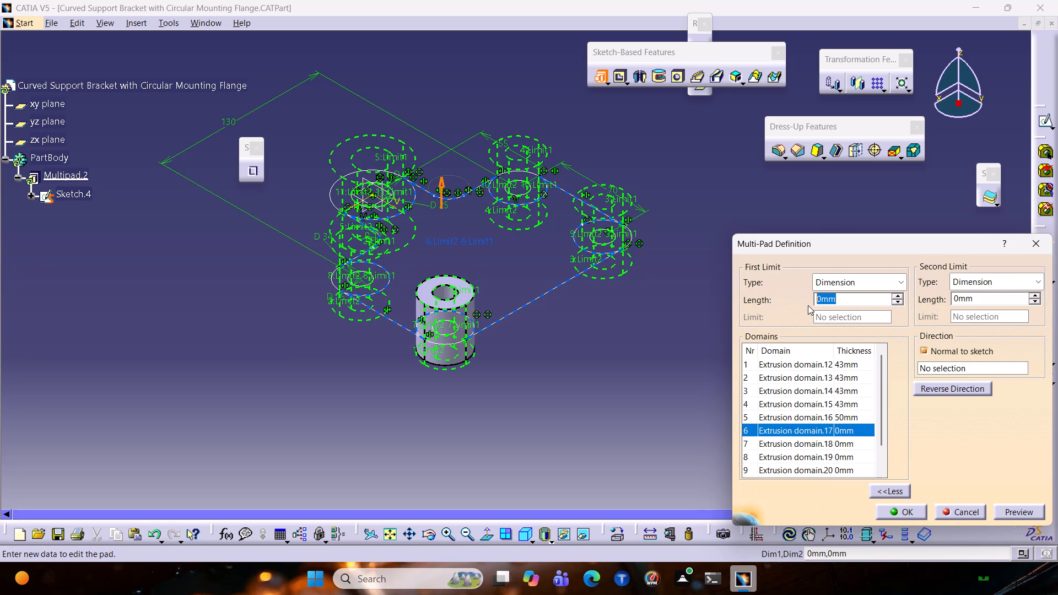
type("20")
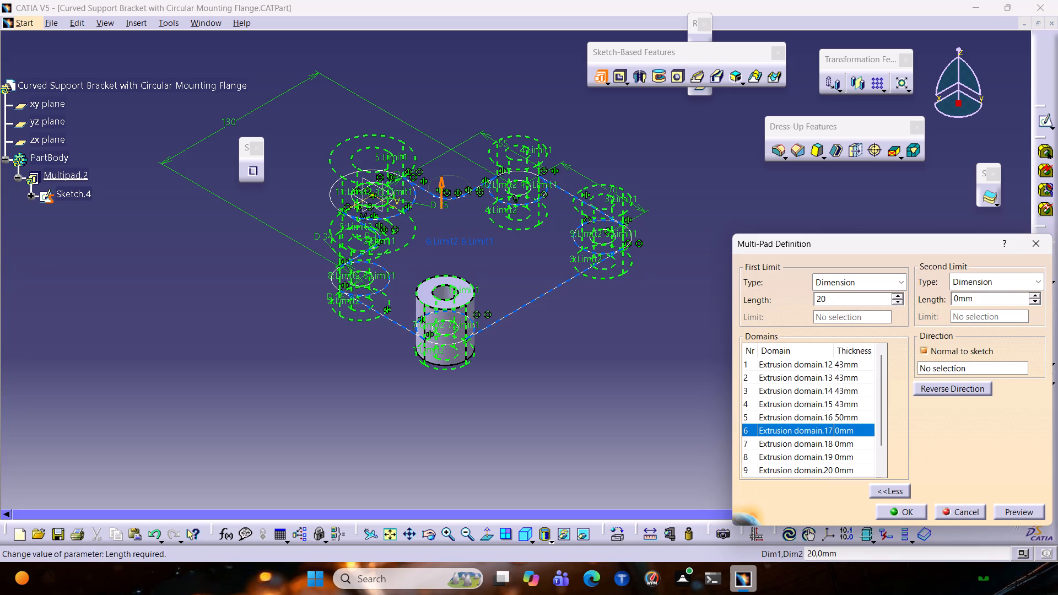
left_click_drag(997, 302, 892, 297)
type("20")
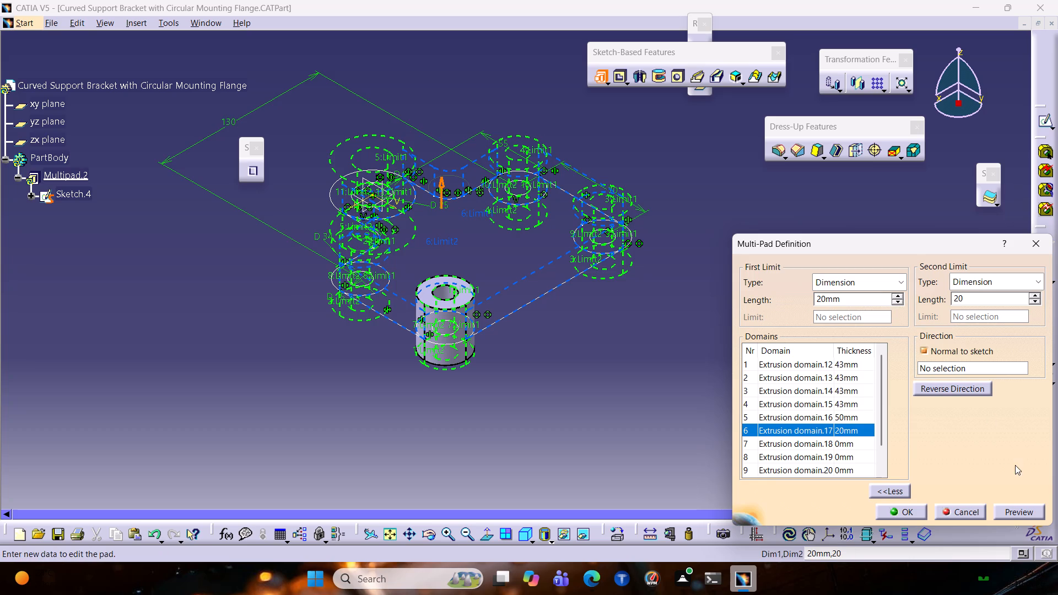
left_click(1012, 512)
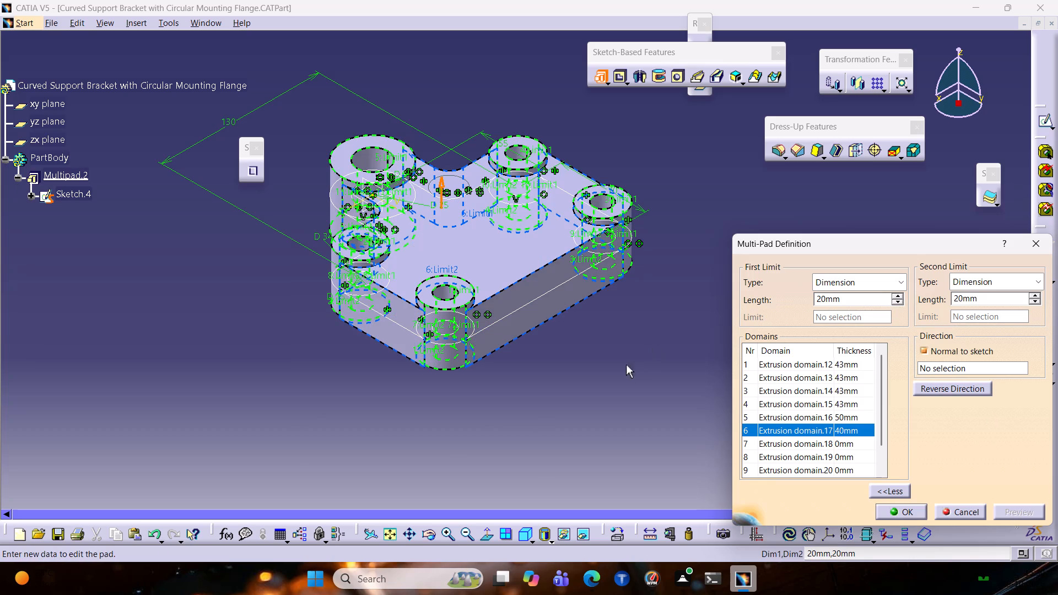
left_click(919, 511)
left_click(735, 292)
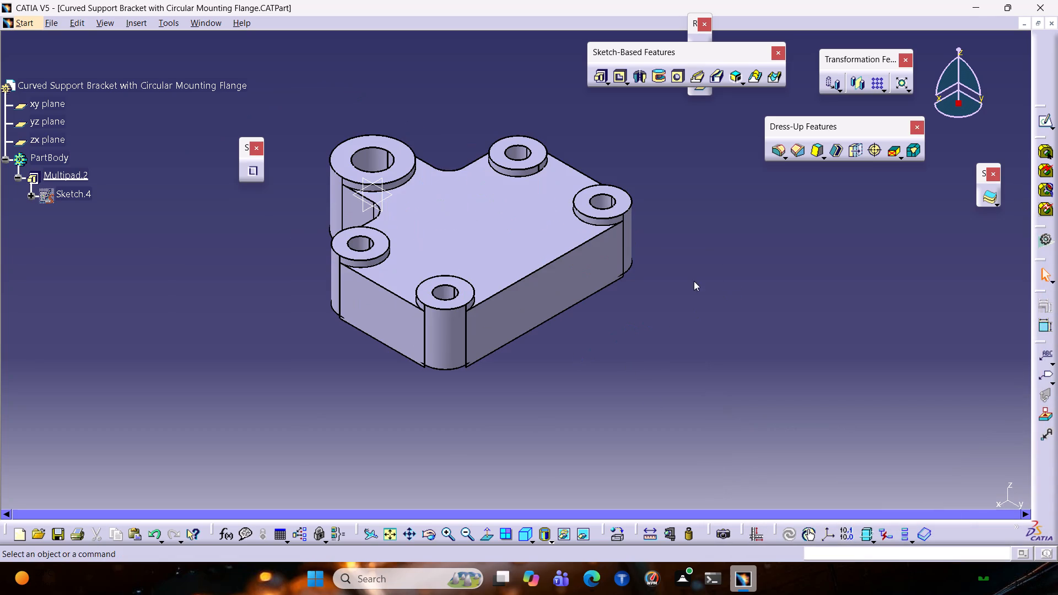
Examine the bracket in front view and from below, comparing the underside of the corner rings with the plate.
middle_click_drag(730, 295, 471, 342)
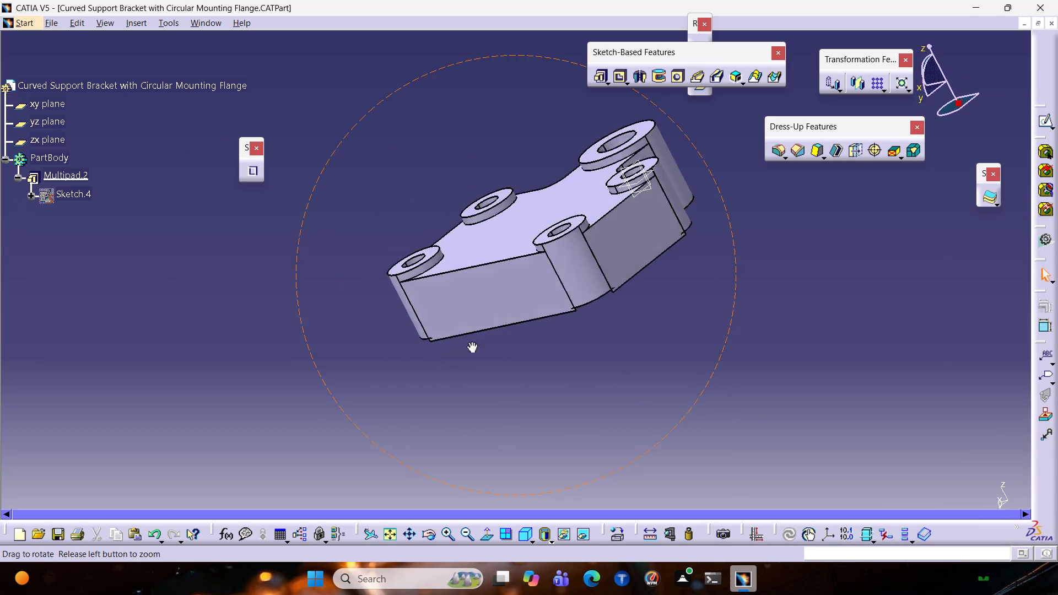
middle_click_drag(471, 342, 402, 315)
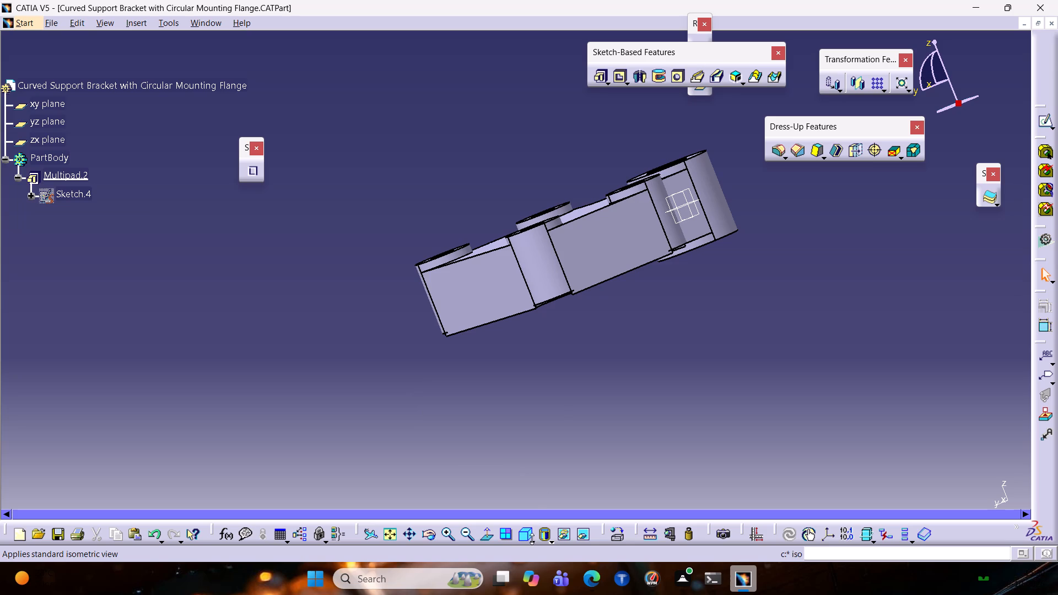
left_click(532, 539)
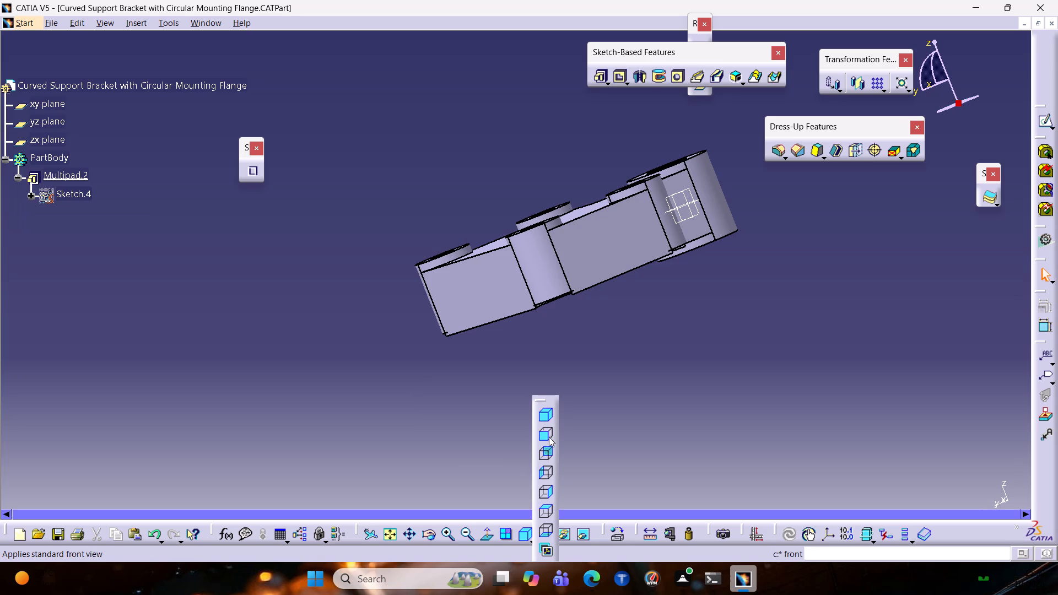
left_click(549, 435)
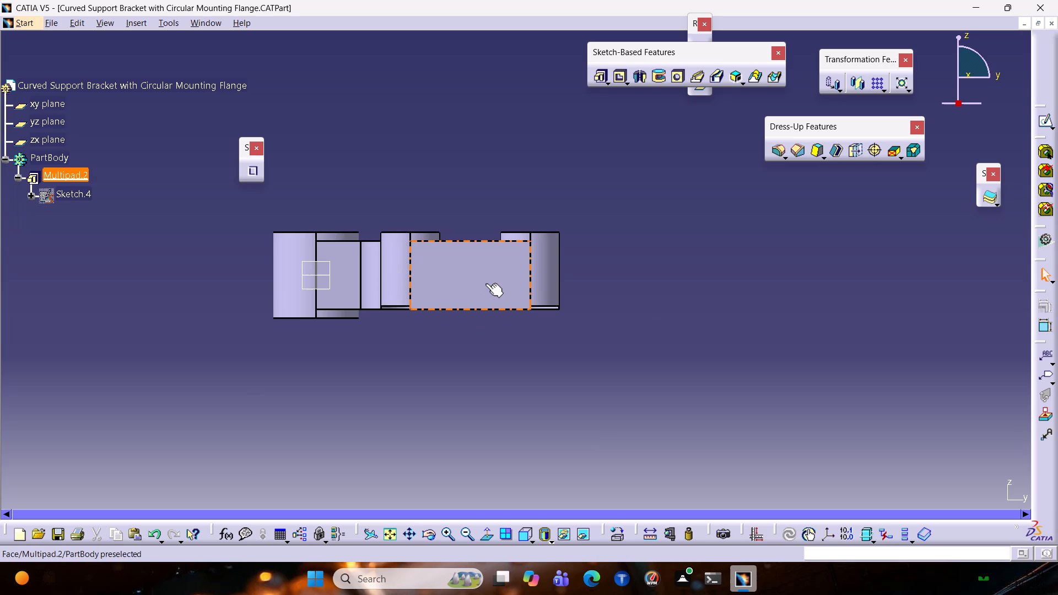
middle_click_drag(400, 344, 425, 317, "ctrl")
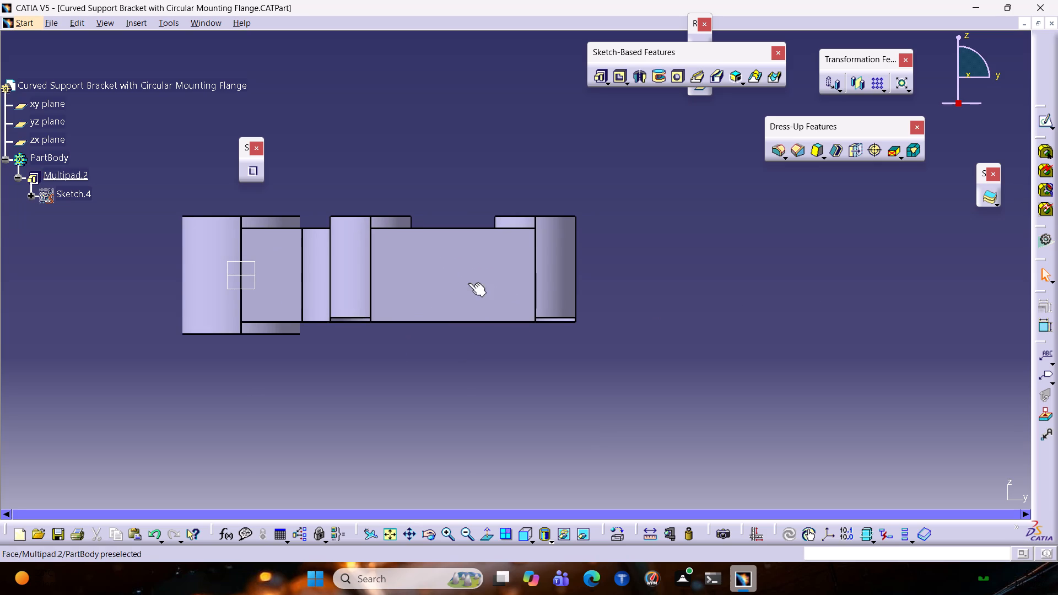
middle_click_drag(376, 367, 482, 296, "ctrl")
middle_click_drag(774, 393, 570, 425)
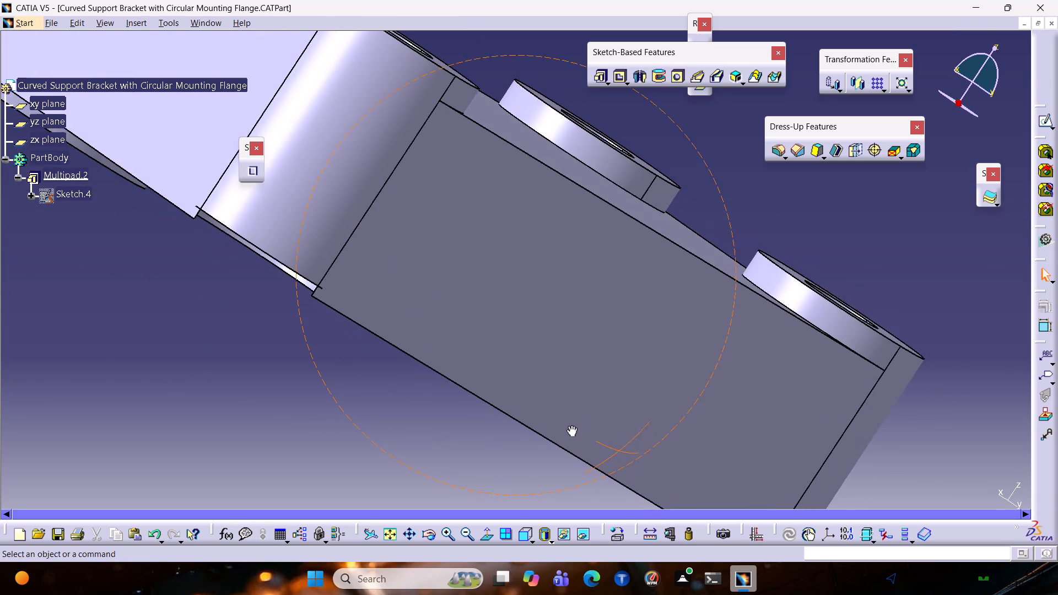
middle_click_drag(570, 425, 743, 411)
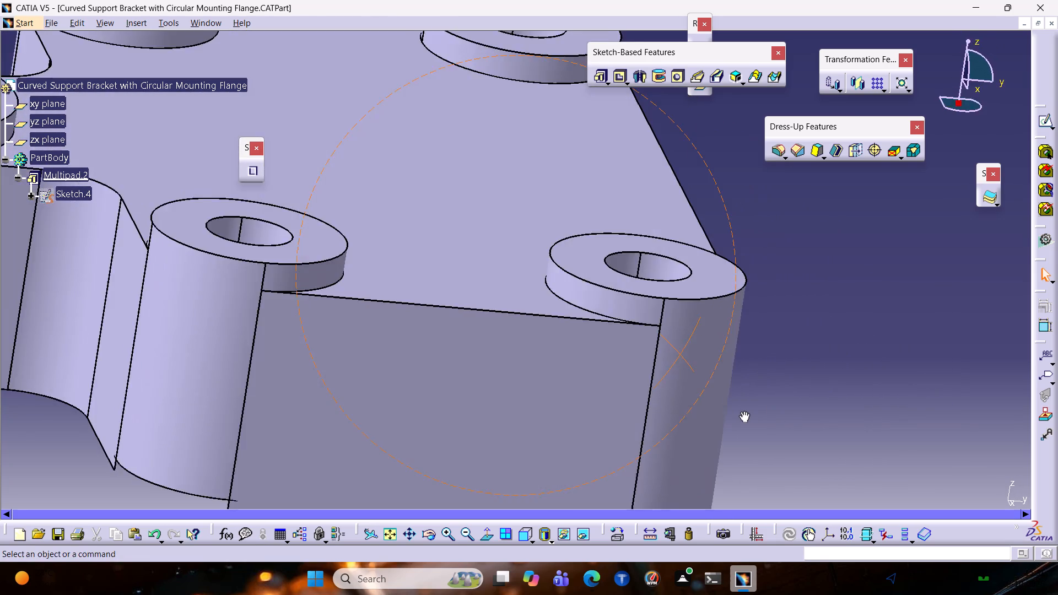
middle_click_drag(743, 411, 654, 371)
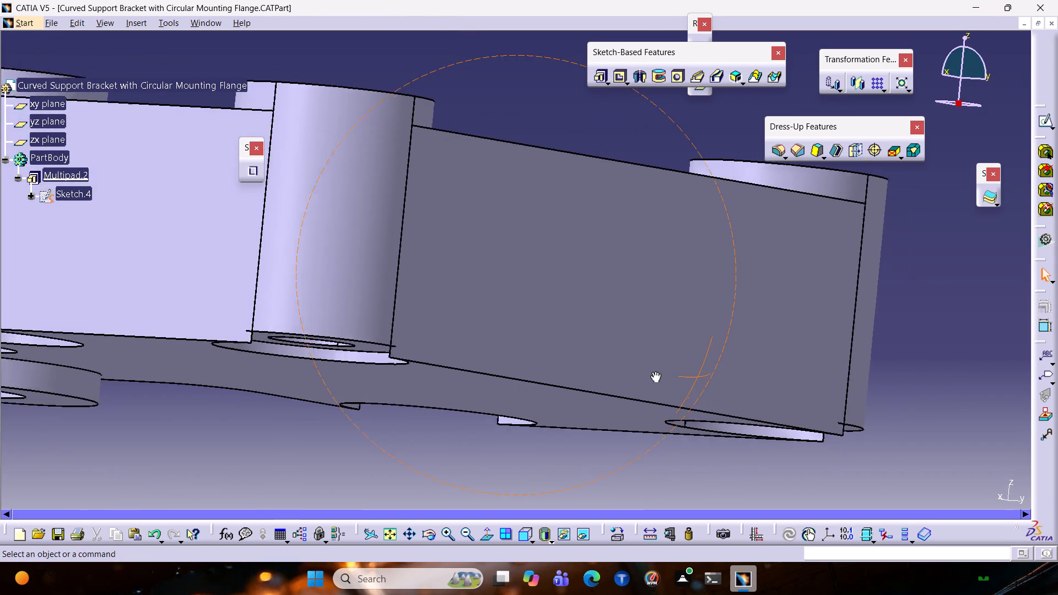
middle_click_drag(654, 371, 691, 376)
Reopen the Multi-Pad definition, set the second limit of Extrusion domain.14 to 20 mm and preview the result.
double_click(452, 368)
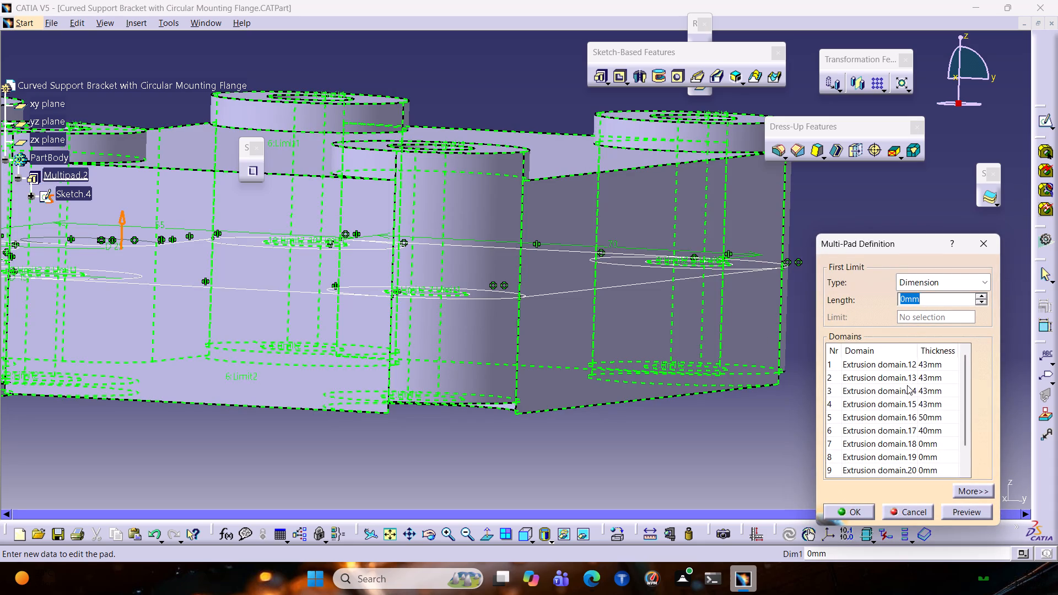
left_click(907, 385)
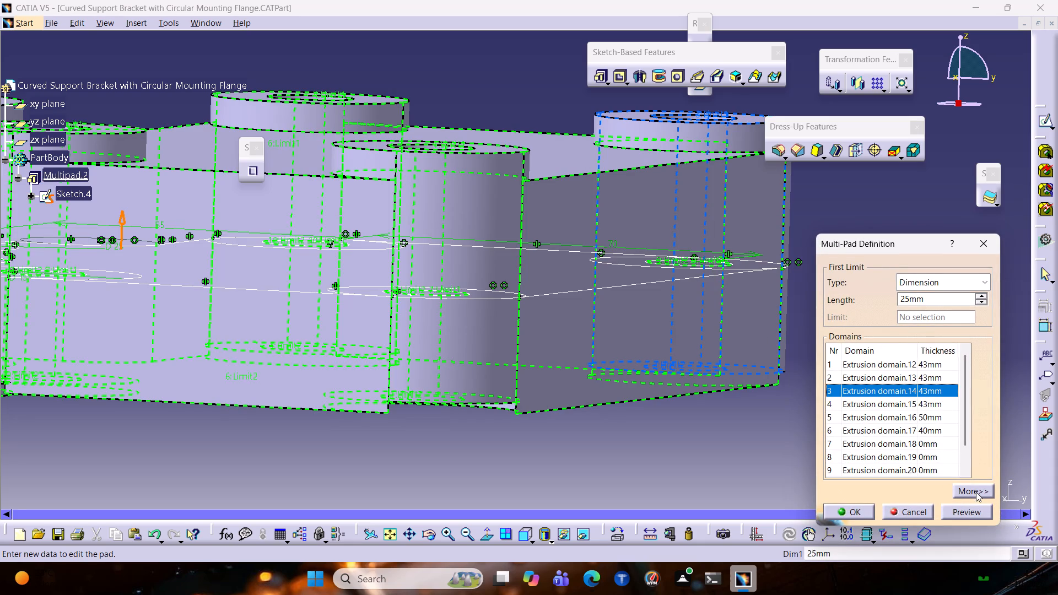
left_click(976, 492)
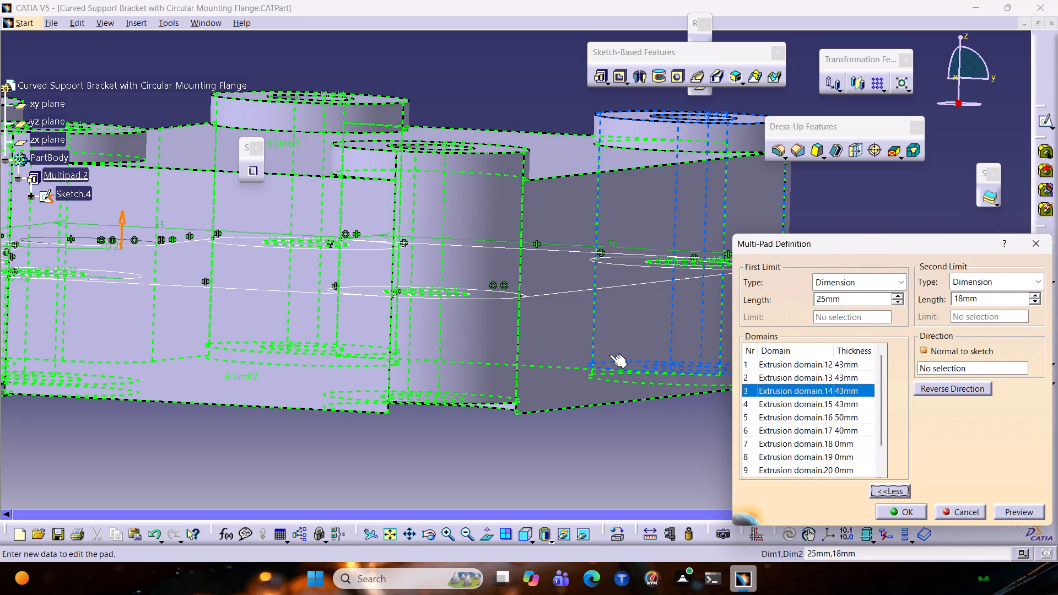
middle_click_drag(564, 429, 411, 395)
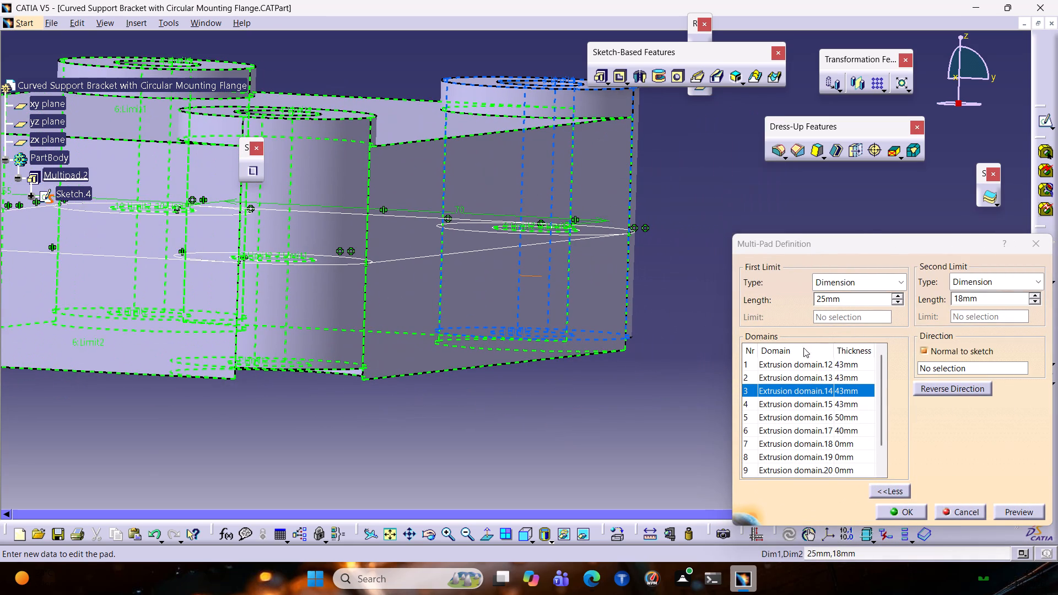
left_click_drag(996, 299, 834, 293)
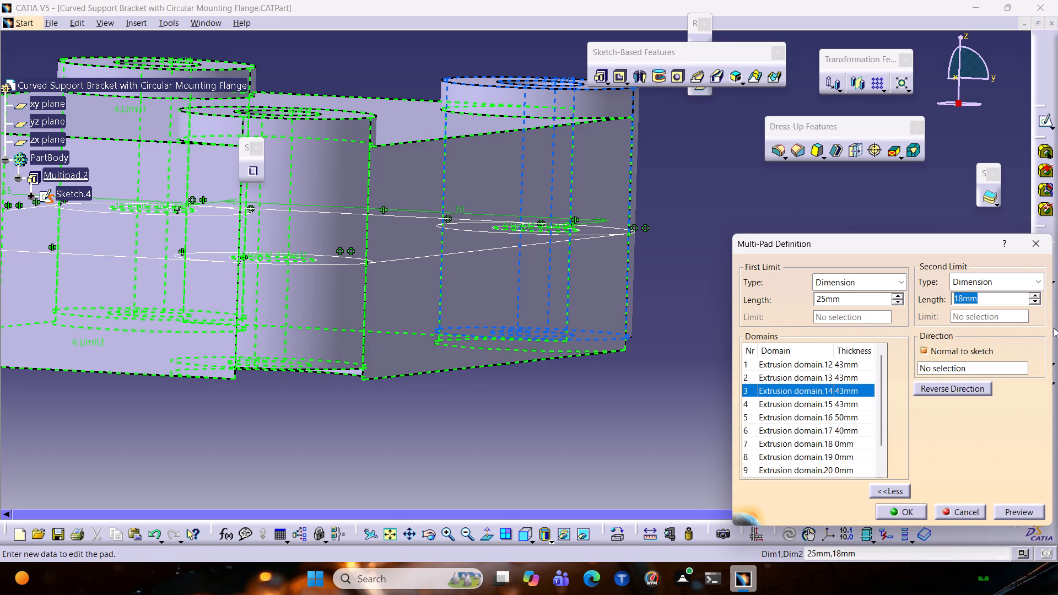
type("20")
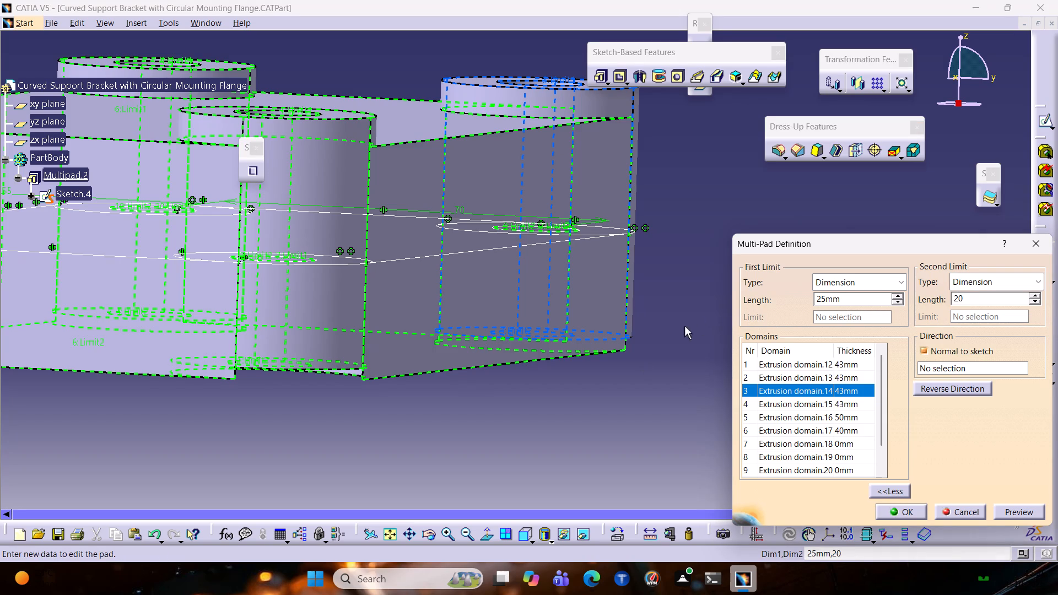
middle_click_drag(677, 329, 567, 328)
middle_click(471, 294, "ctrl")
middle_click_drag(650, 409, 342, 308)
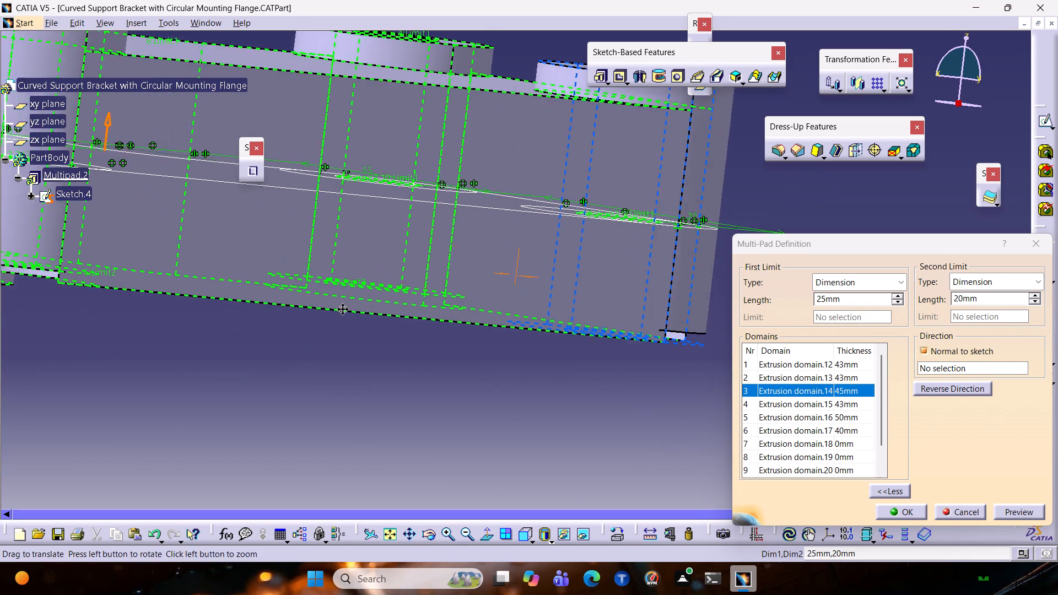
middle_click_drag(342, 308, 271, 295)
middle_click_drag(480, 265, 293, 269)
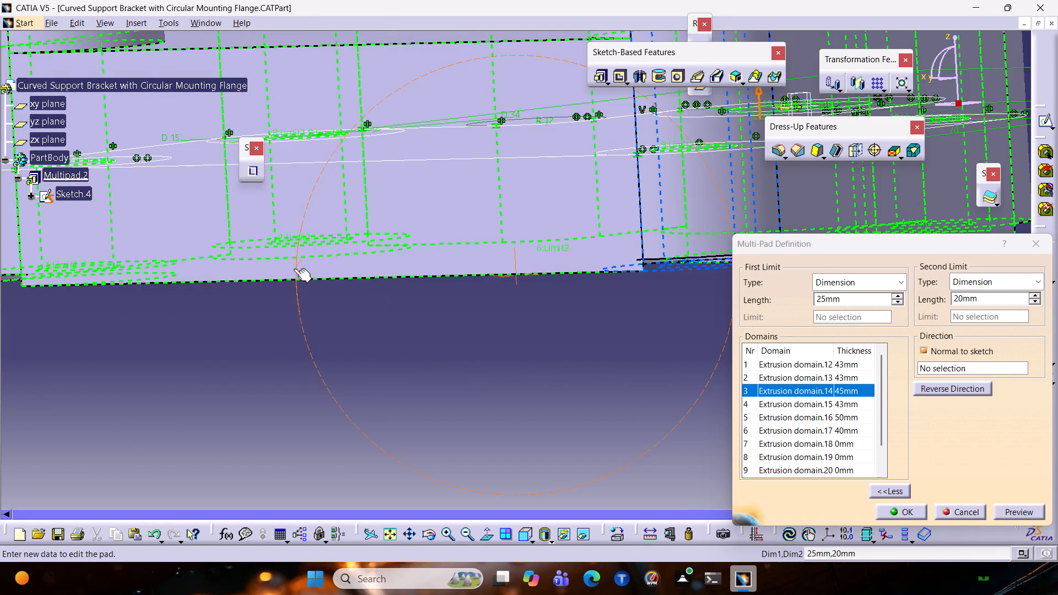
middle_click_drag(604, 292, 579, 291)
middle_click_drag(379, 266, 292, 250)
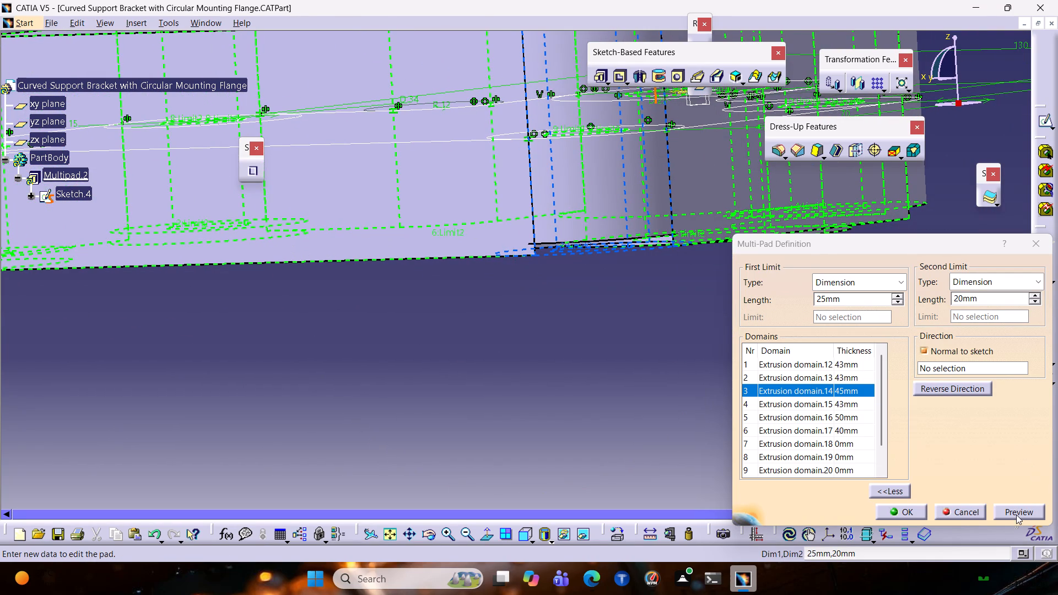
left_click(1016, 515)
Set the second limit length of Extrusion domain.12 to 20 mm.
middle_click_drag(688, 298, 679, 313, "ctrl")
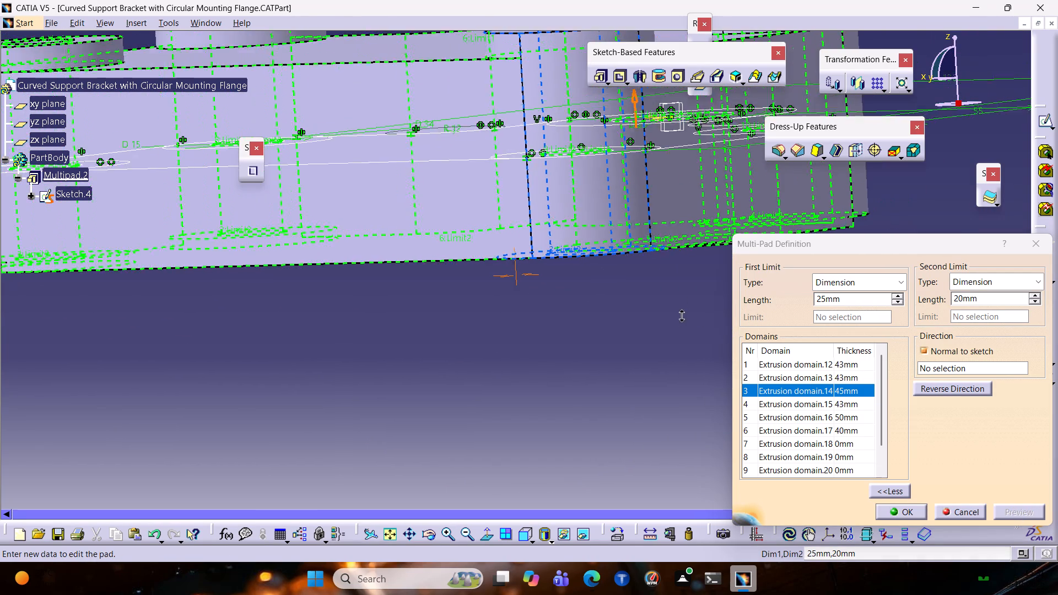
middle_click_drag(679, 313, 667, 339, "ctrl")
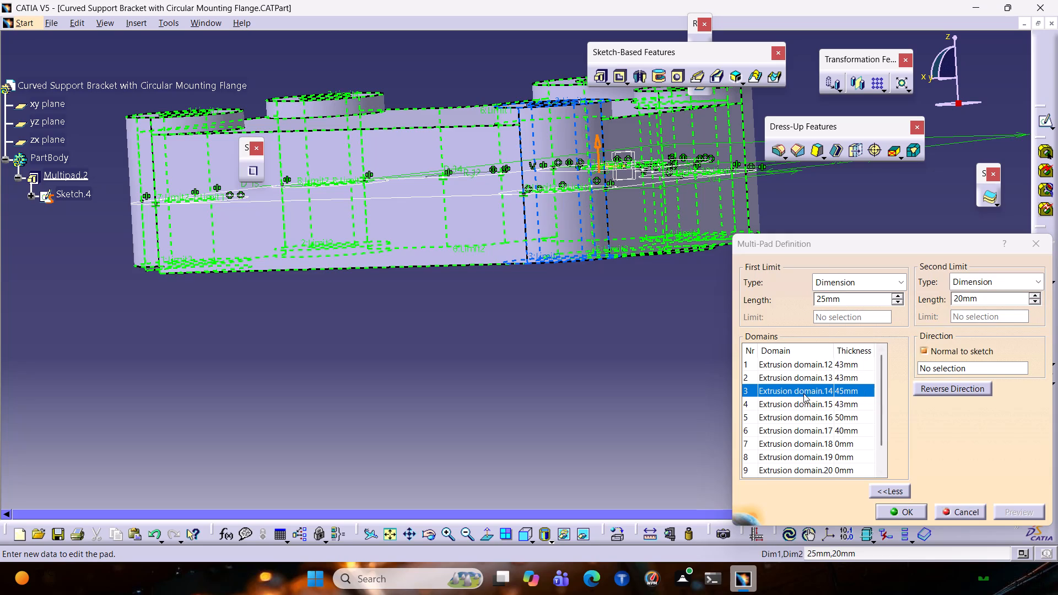
left_click(834, 365)
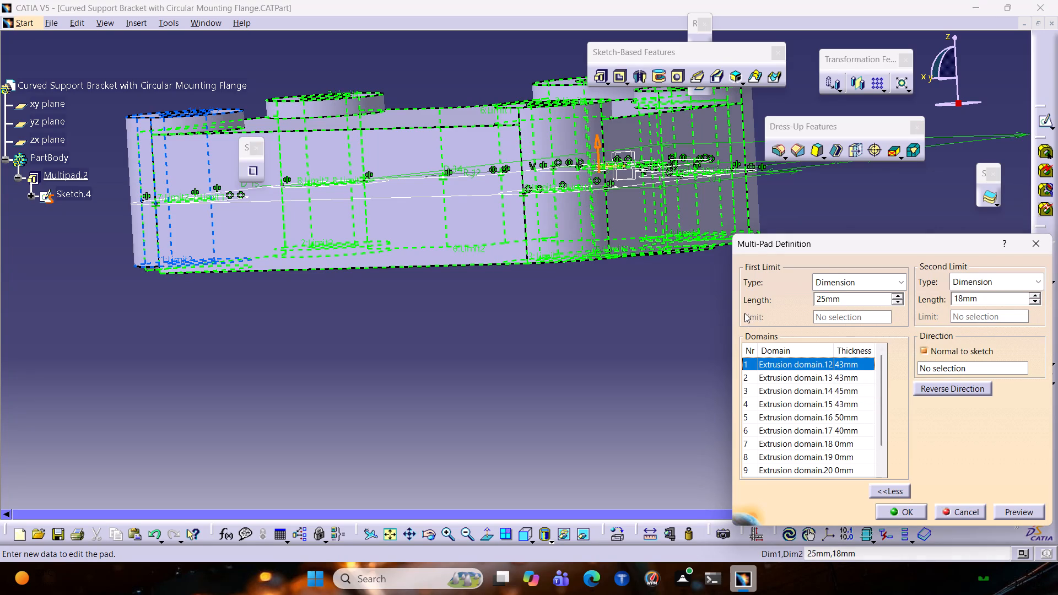
left_click_drag(991, 301, 915, 291)
type("20")
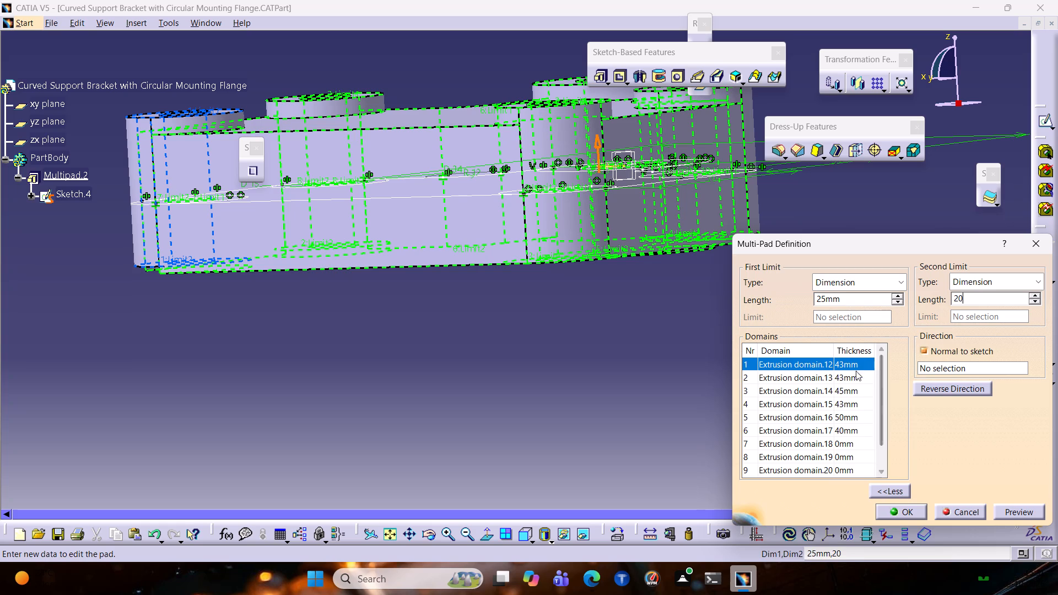
Set the second limit length of Extrusion domain.13 to 20 mm.
left_click(852, 373)
left_click_drag(989, 299, 911, 300)
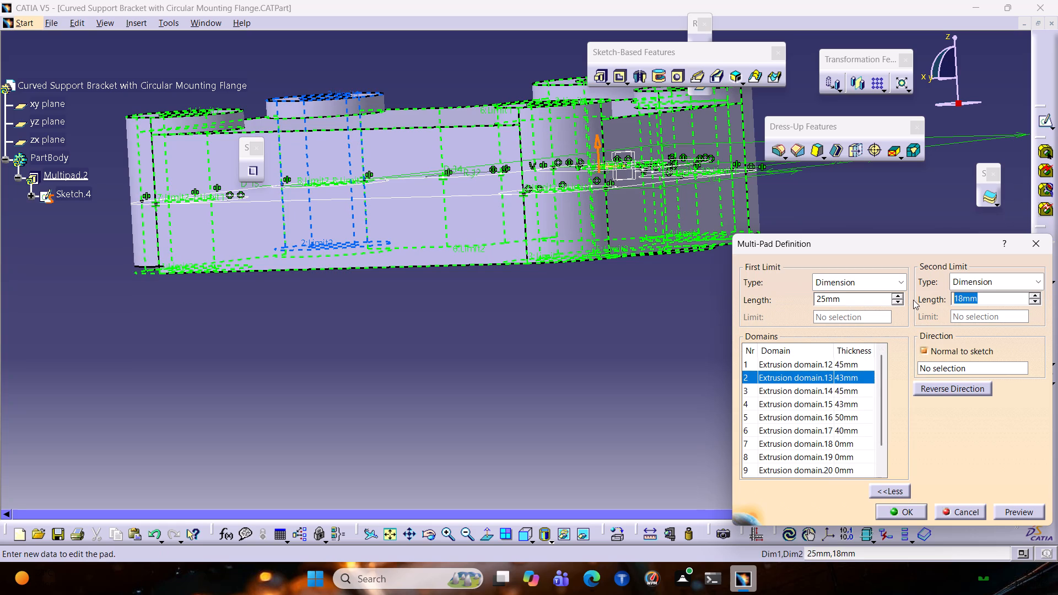
type("20")
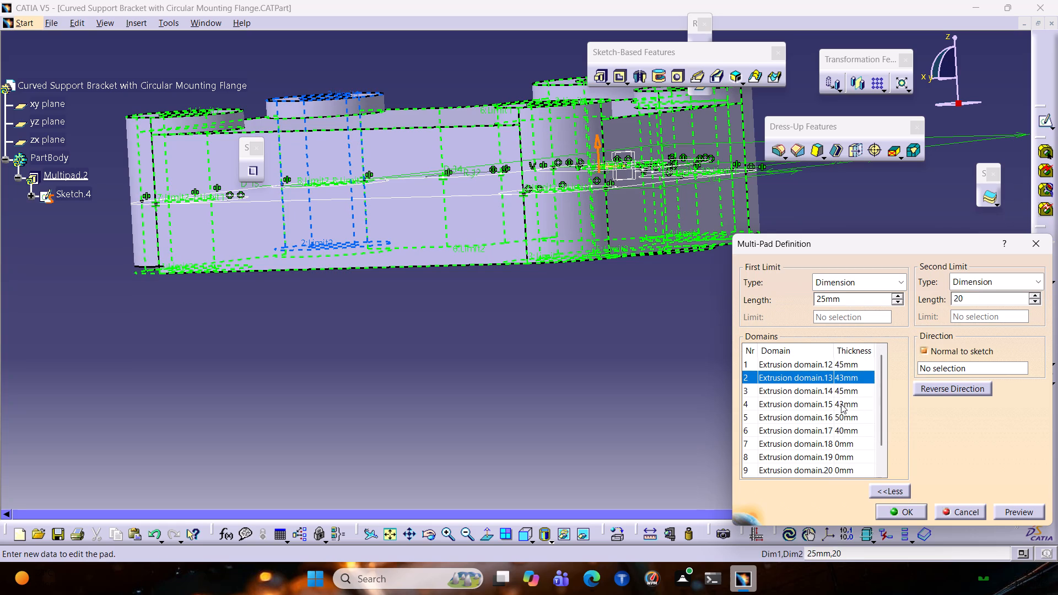
Set the second limit length of Extrusion domain.15 to 20 mm, preview the result and accept the Multi-Pad changes.
left_click(841, 404)
left_click_drag(989, 300, 933, 300)
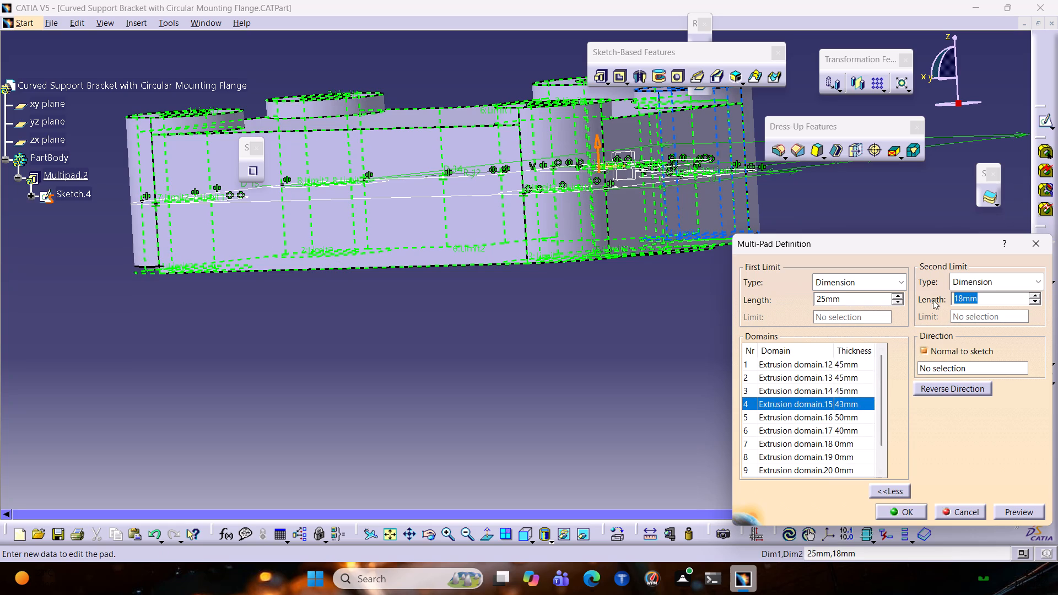
type("20")
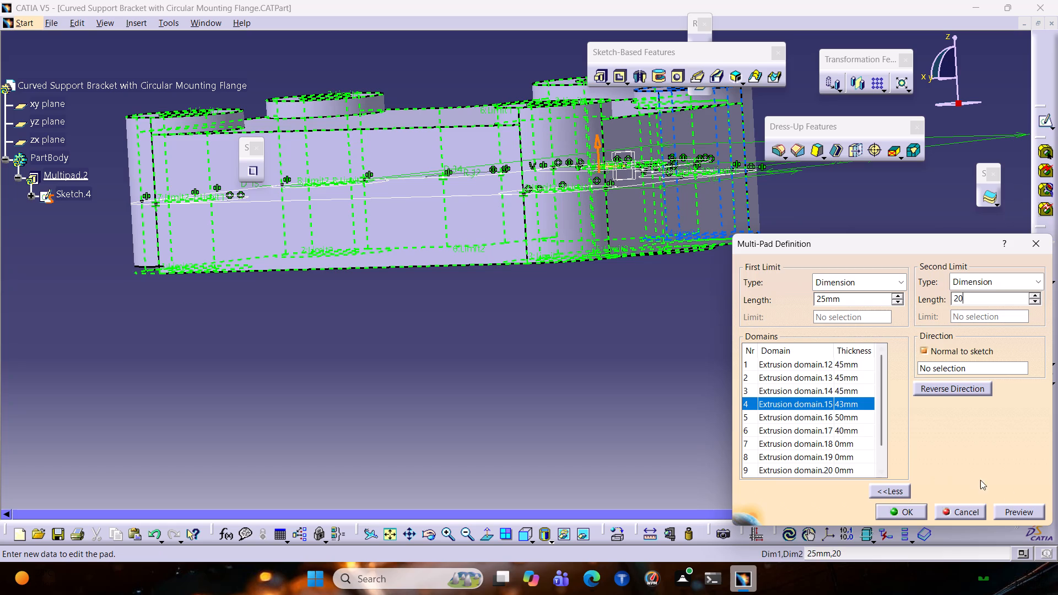
left_click(1014, 513)
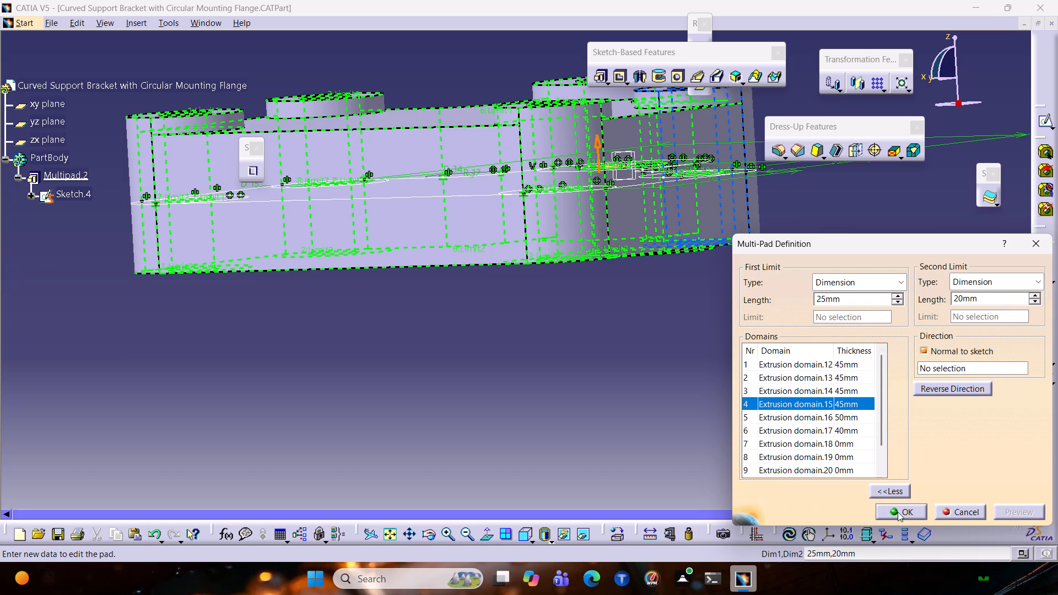
left_click(898, 512)
left_click(790, 253)
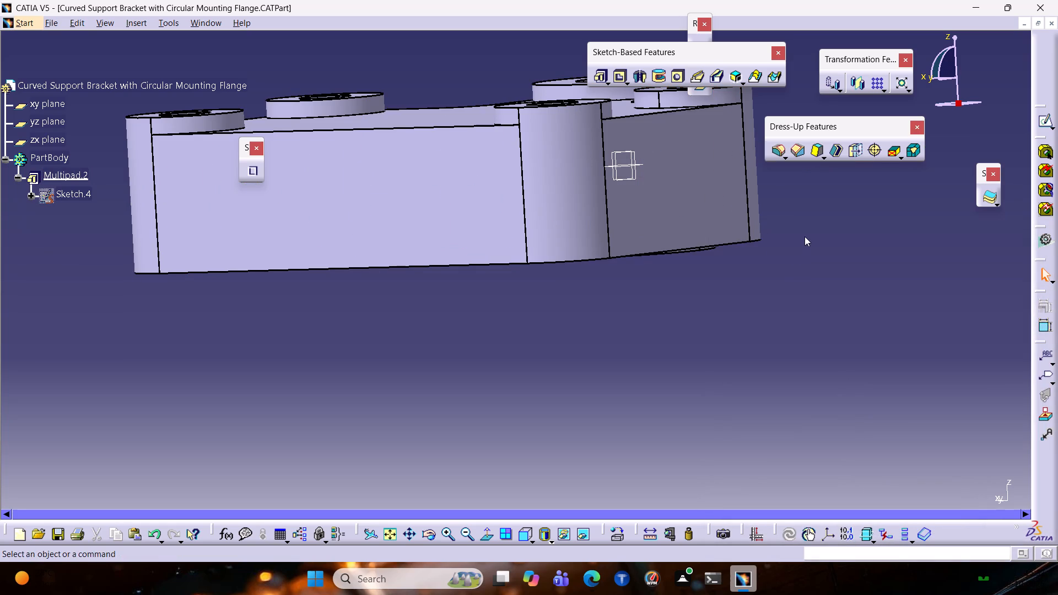
Examine the bracket in a side view along the x axis, comparing the heights of the rings with the plate.
middle_click_drag(806, 228, 781, 251, "ctrl")
middle_click_drag(763, 248, 761, 249, "ctrl")
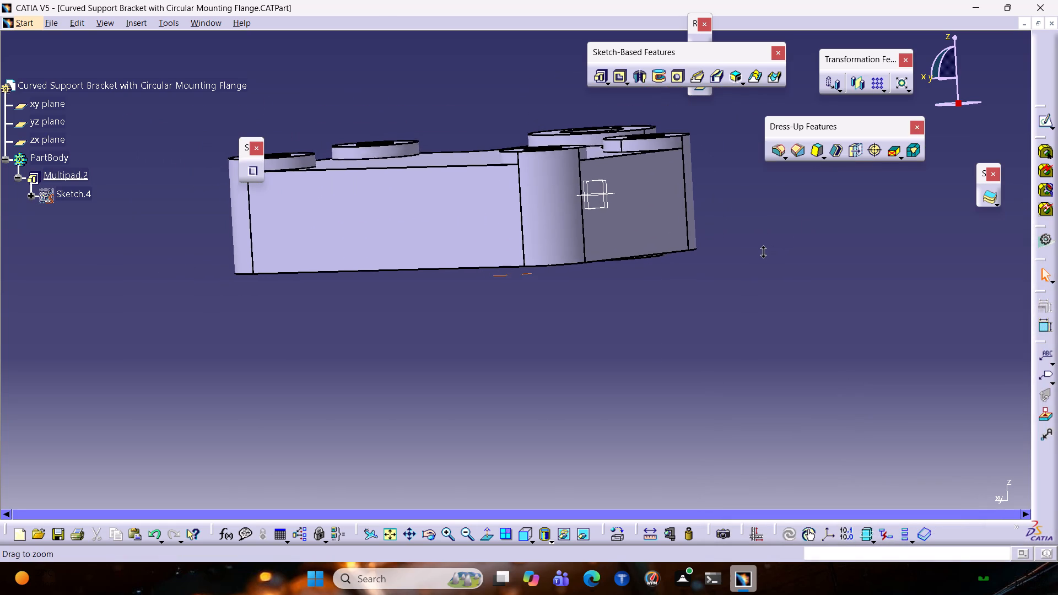
middle_click_drag(761, 249, 736, 252, "ctrl")
middle_click_drag(749, 245, 696, 254, "ctrl")
scroll(696, 254, "down", 1)
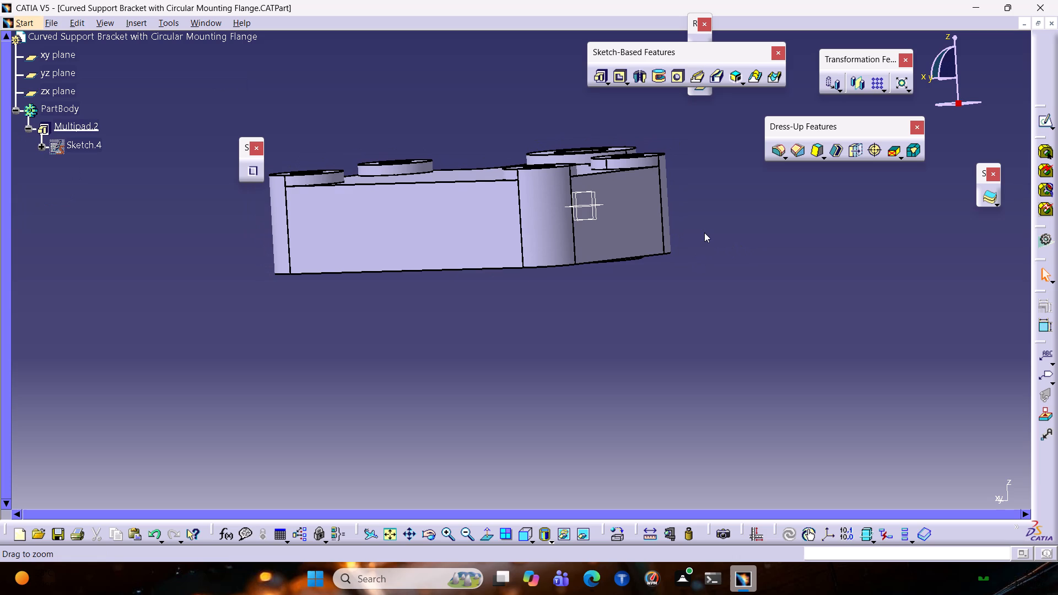
left_click(523, 531)
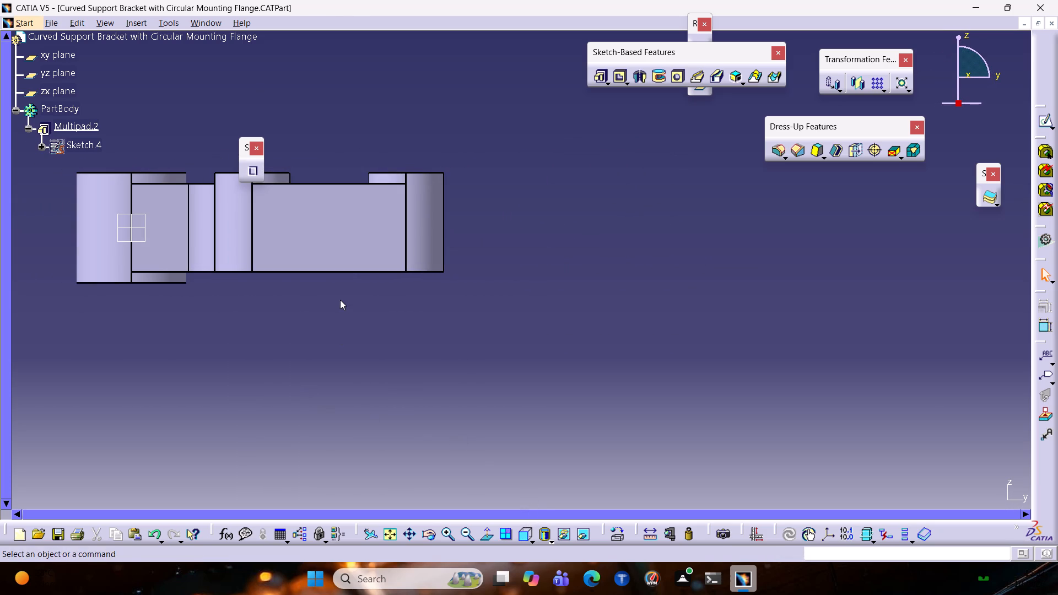
middle_click_drag(340, 300, 537, 344)
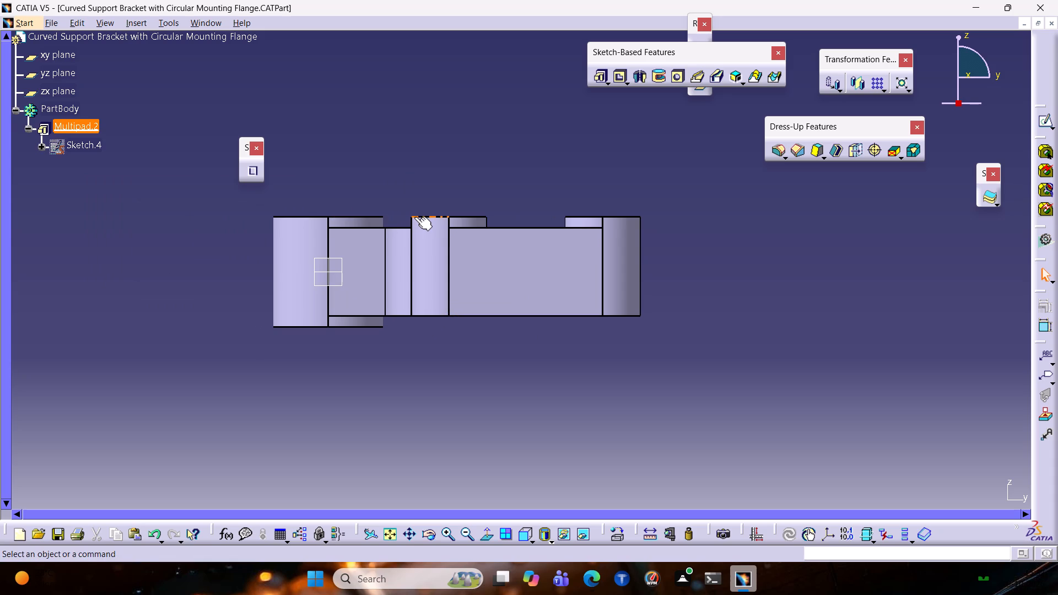
middle_click(455, 337, "ctrl")
middle_click_drag(496, 324, 558, 285, "ctrl")
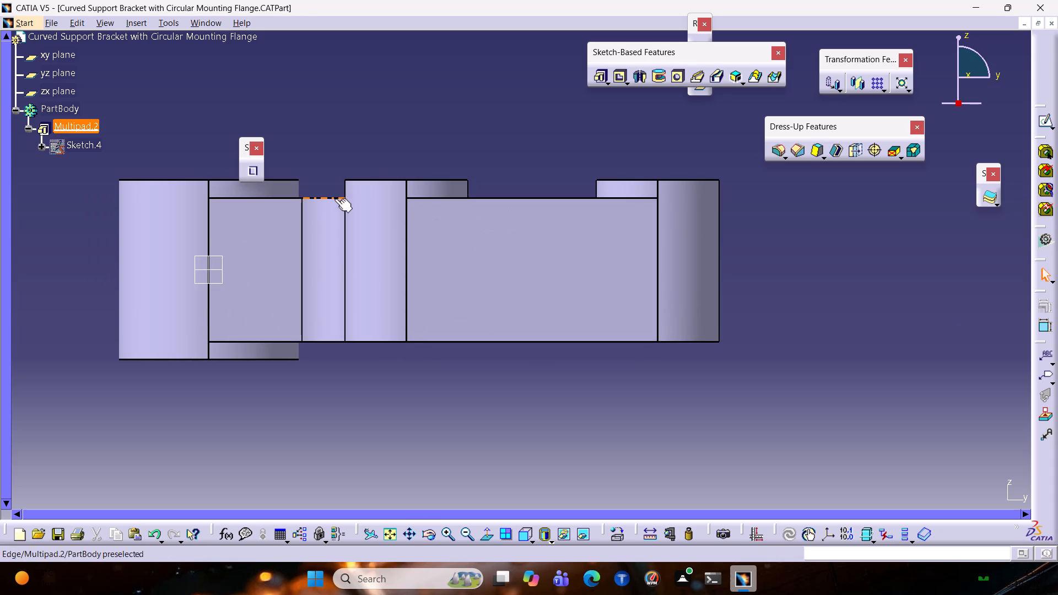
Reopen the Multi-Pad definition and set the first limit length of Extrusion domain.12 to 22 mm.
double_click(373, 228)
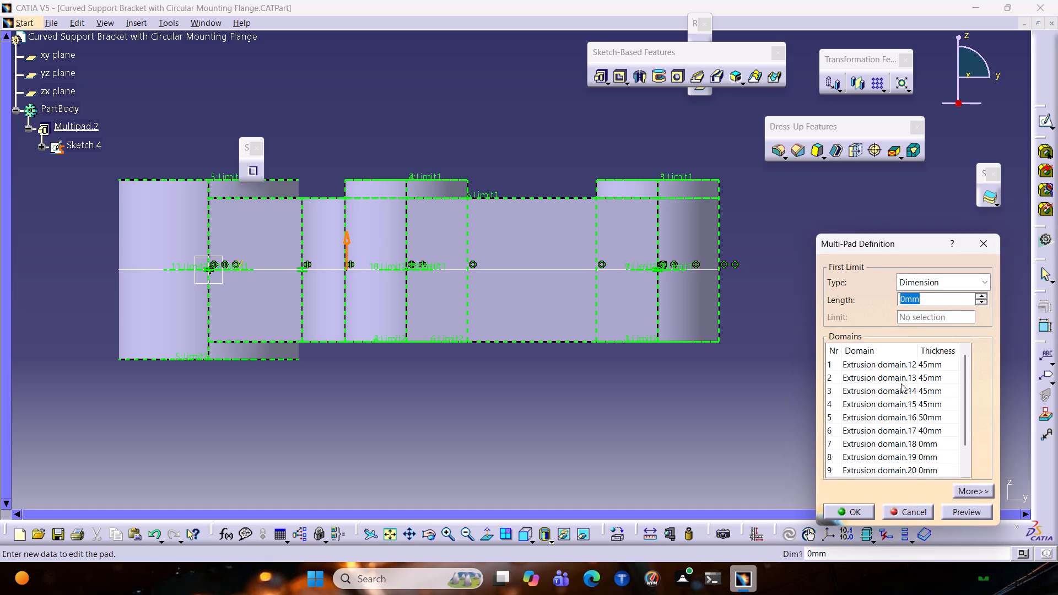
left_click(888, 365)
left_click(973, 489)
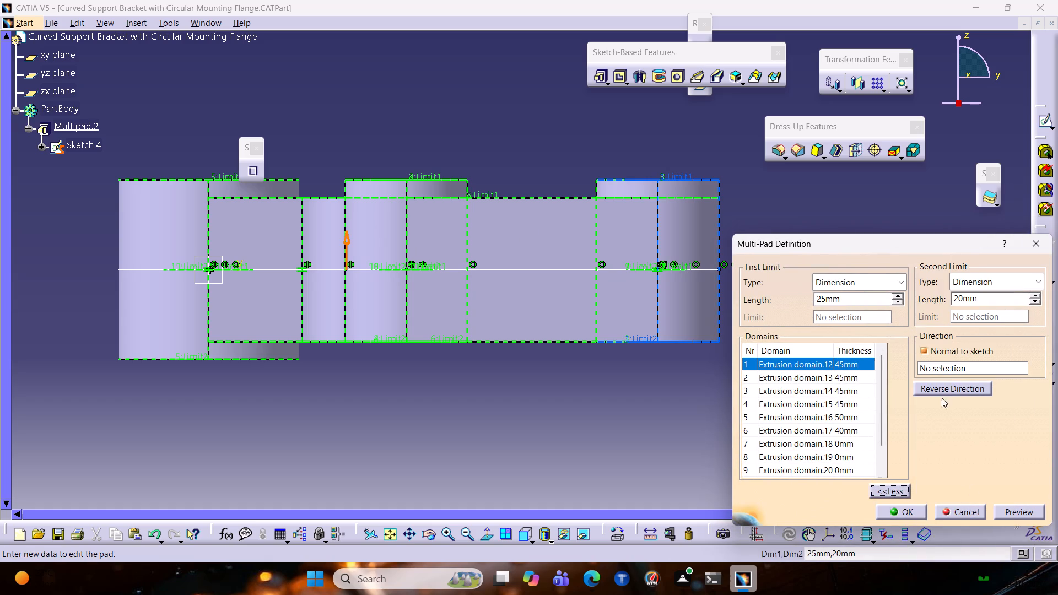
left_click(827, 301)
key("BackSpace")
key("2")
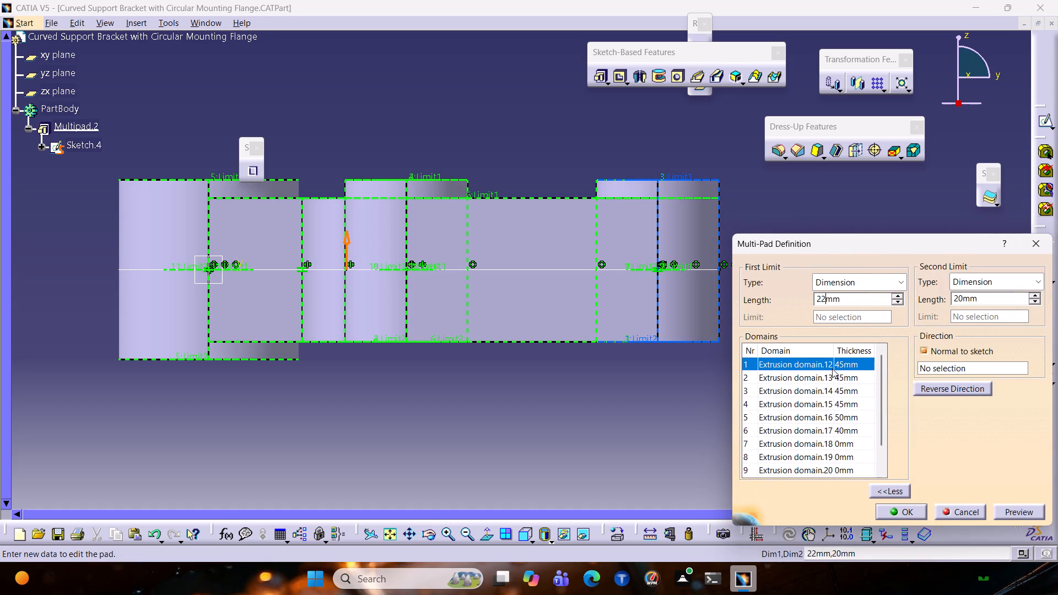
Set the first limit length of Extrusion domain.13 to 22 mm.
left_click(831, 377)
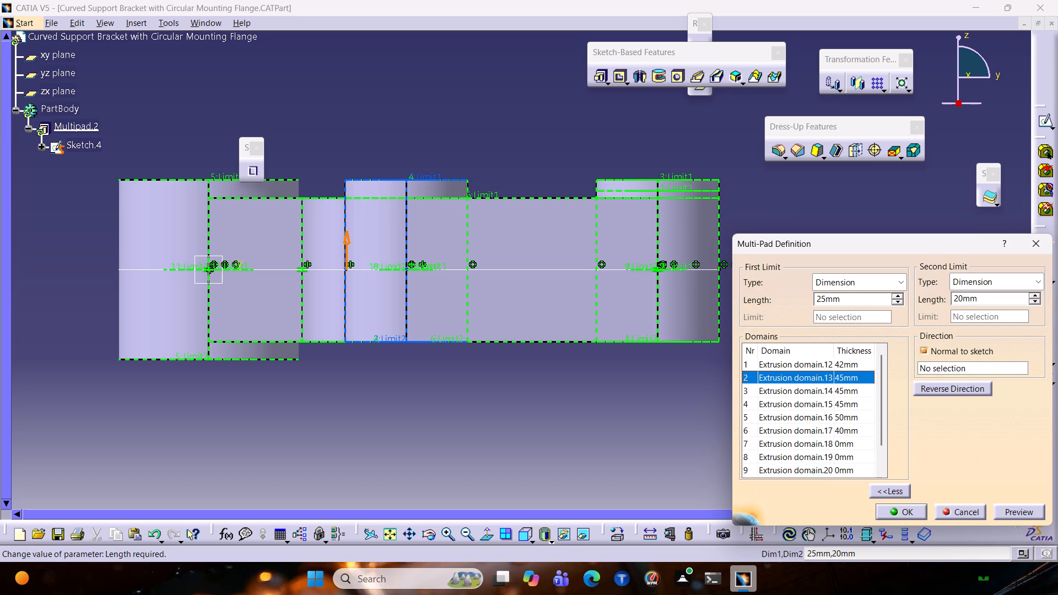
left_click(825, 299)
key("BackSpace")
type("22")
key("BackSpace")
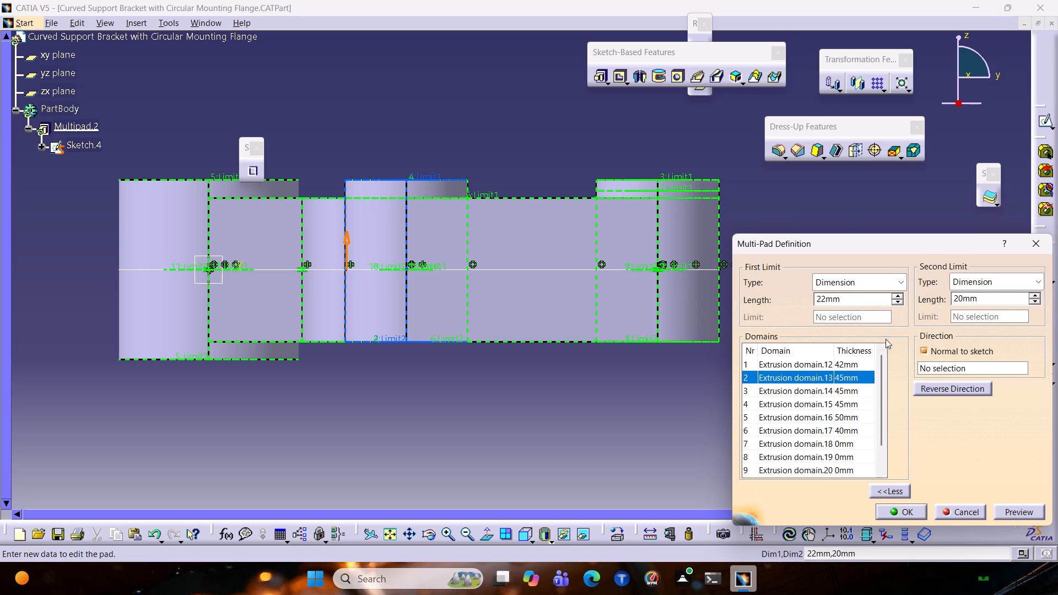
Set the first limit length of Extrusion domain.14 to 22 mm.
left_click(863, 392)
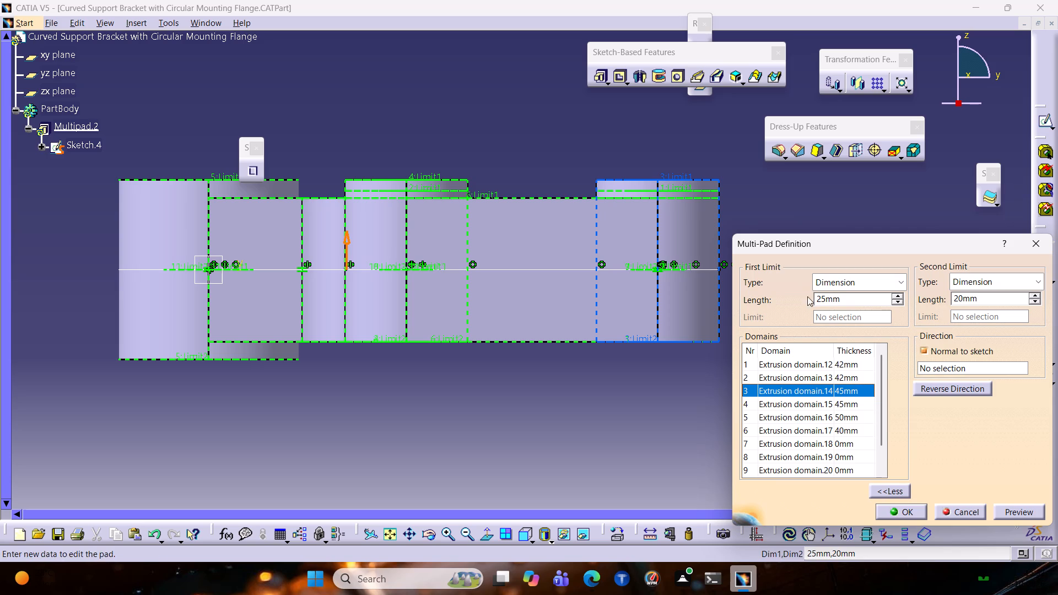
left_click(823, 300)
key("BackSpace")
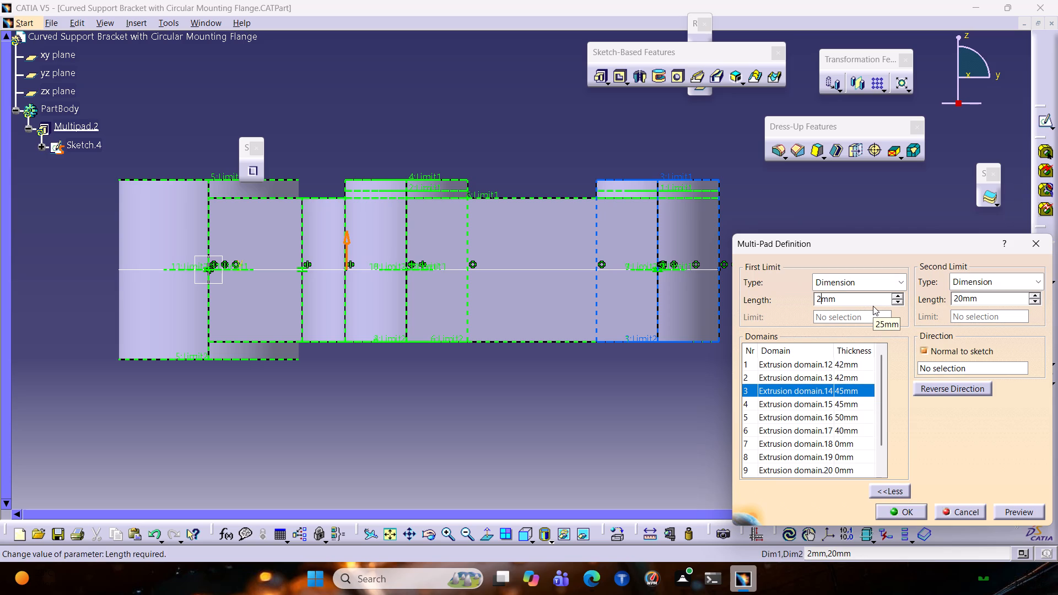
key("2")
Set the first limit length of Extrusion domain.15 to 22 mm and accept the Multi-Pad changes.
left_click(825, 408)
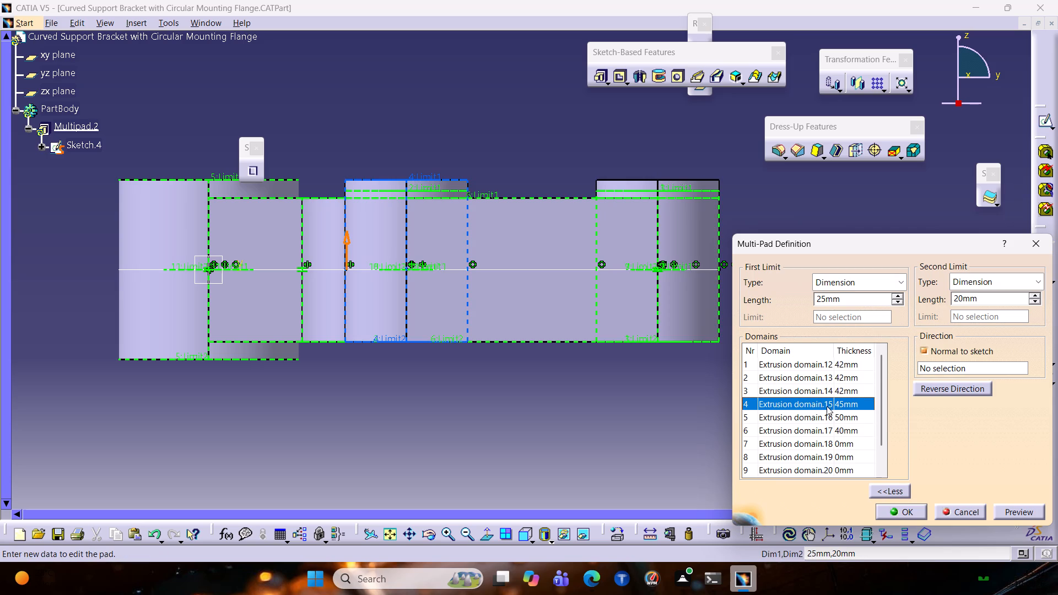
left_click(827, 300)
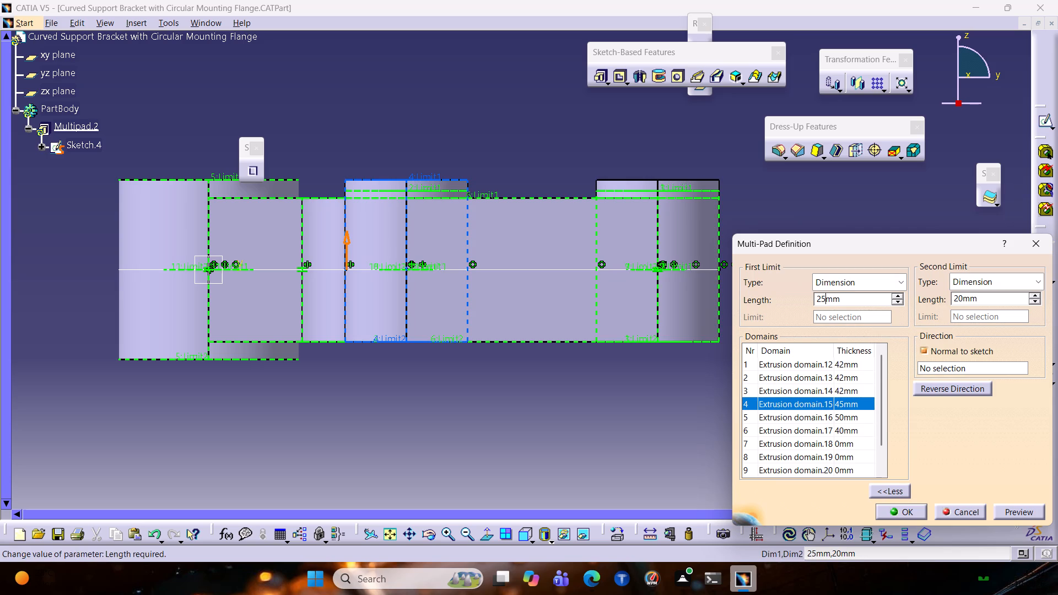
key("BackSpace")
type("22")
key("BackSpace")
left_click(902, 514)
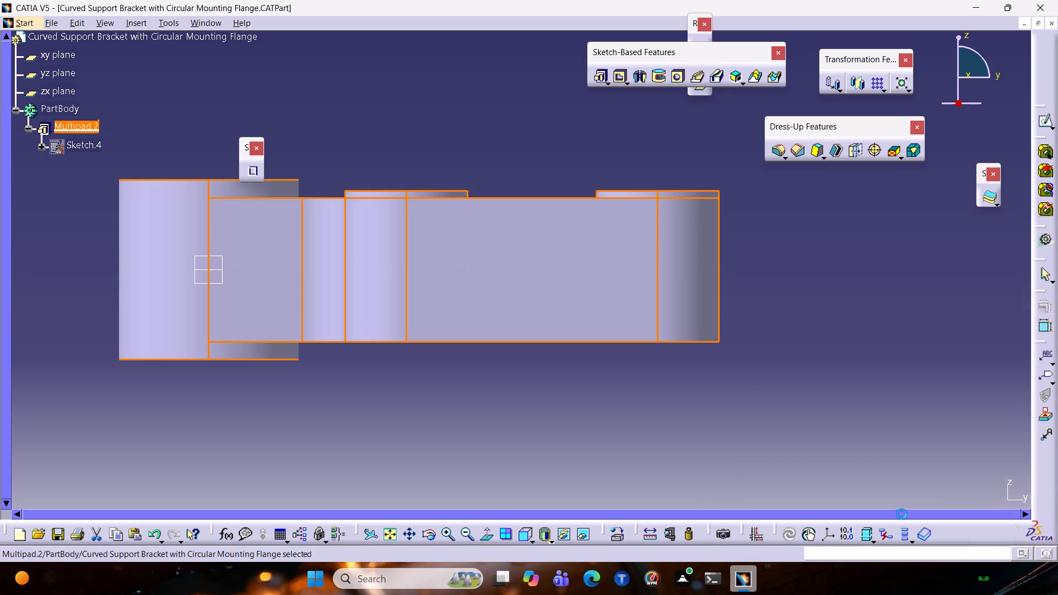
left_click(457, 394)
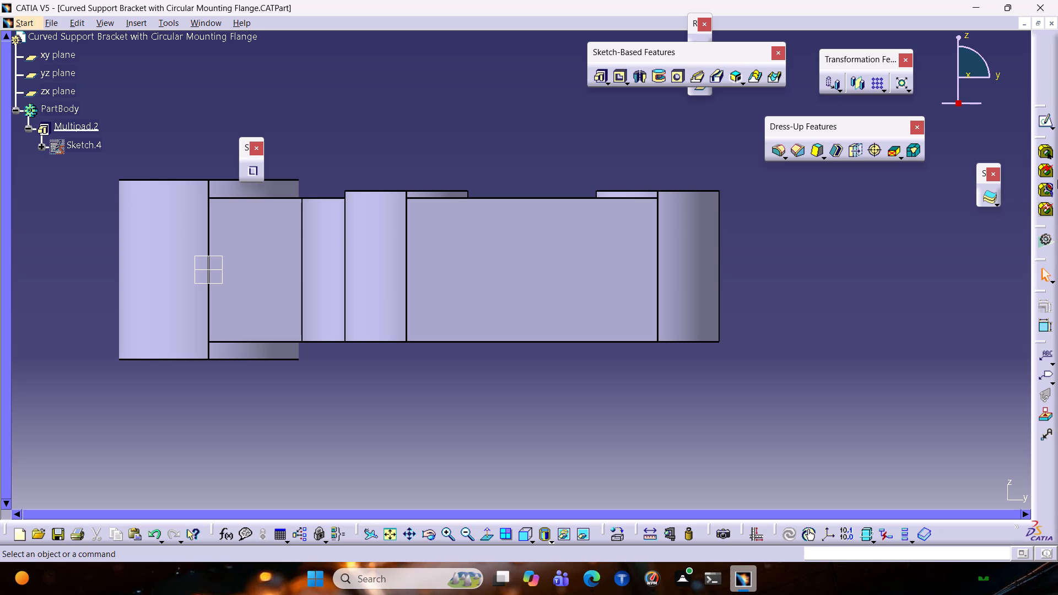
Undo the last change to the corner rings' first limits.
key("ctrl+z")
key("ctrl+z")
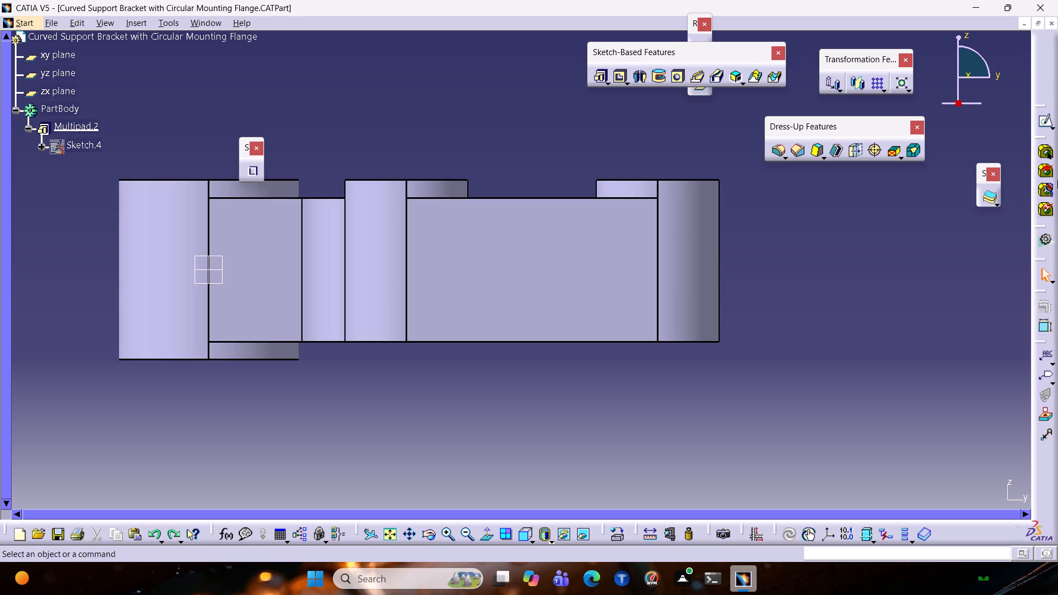
Reopen the Multi-Pad definition, check both limits of Extrusion domain.12 and close it without changing anything.
double_click(385, 255)
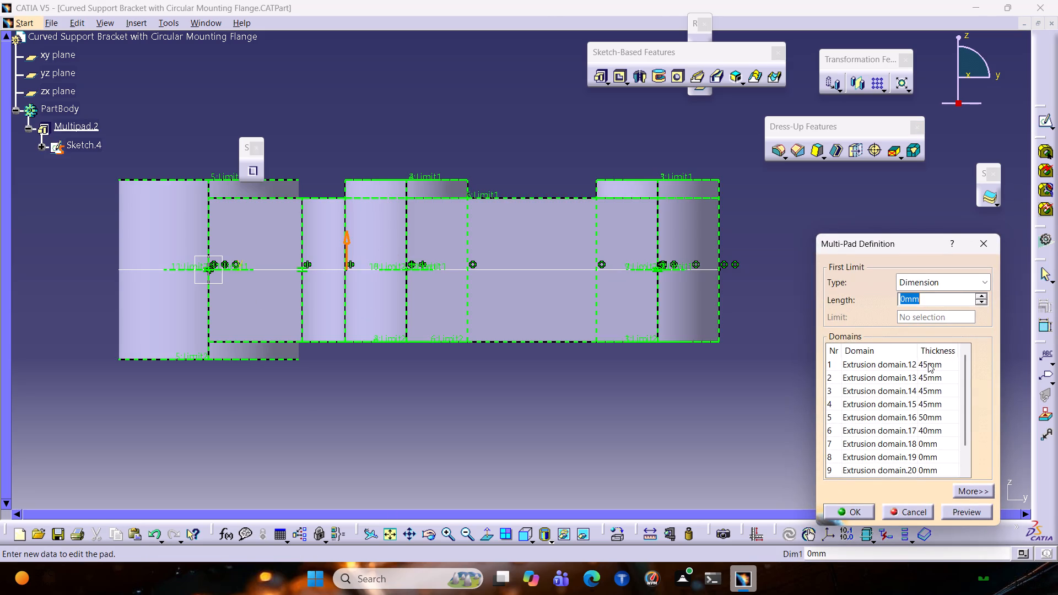
left_click(927, 364)
left_click(976, 491)
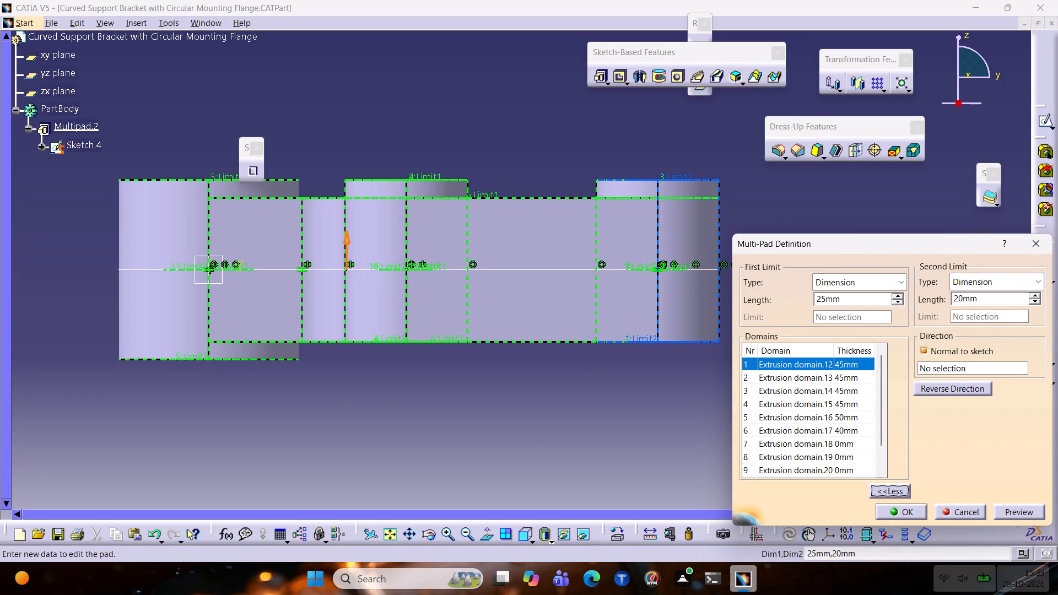
left_click(909, 517)
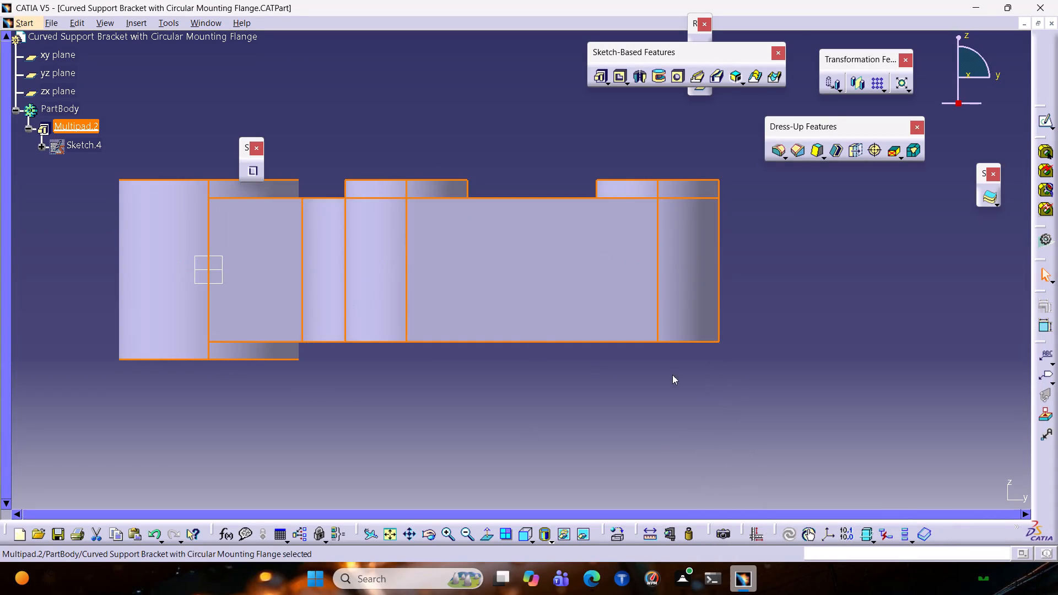
left_click(730, 387)
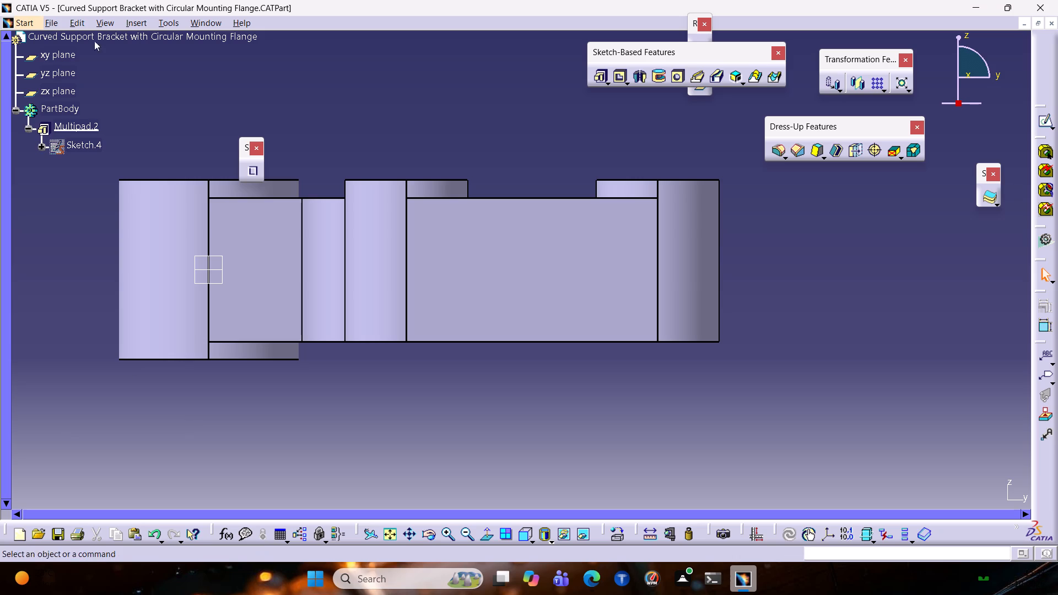
Start a new sketch on the yz plane.
left_click(64, 74)
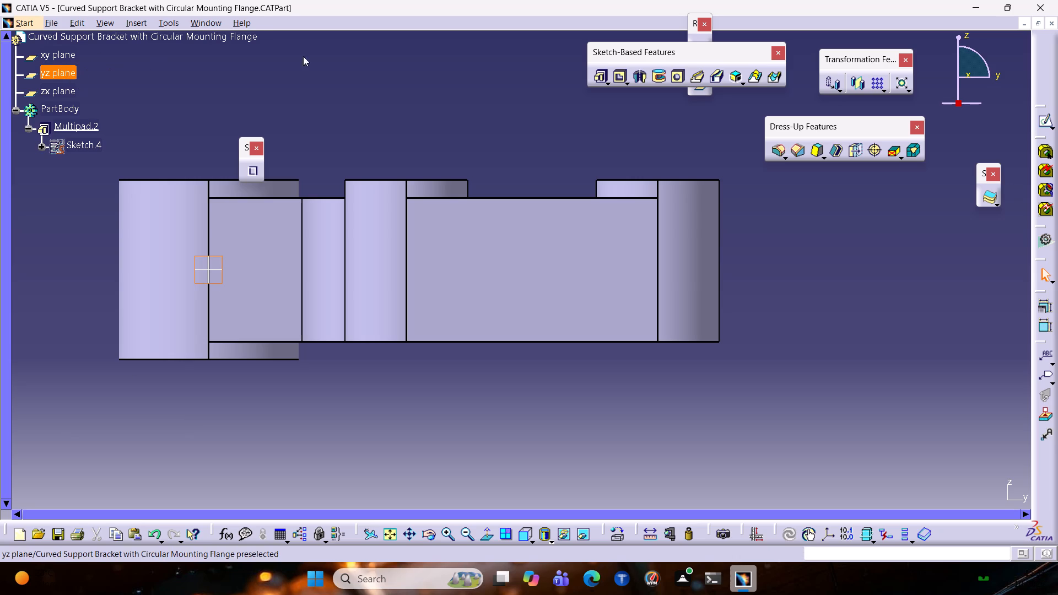
left_click(1047, 124)
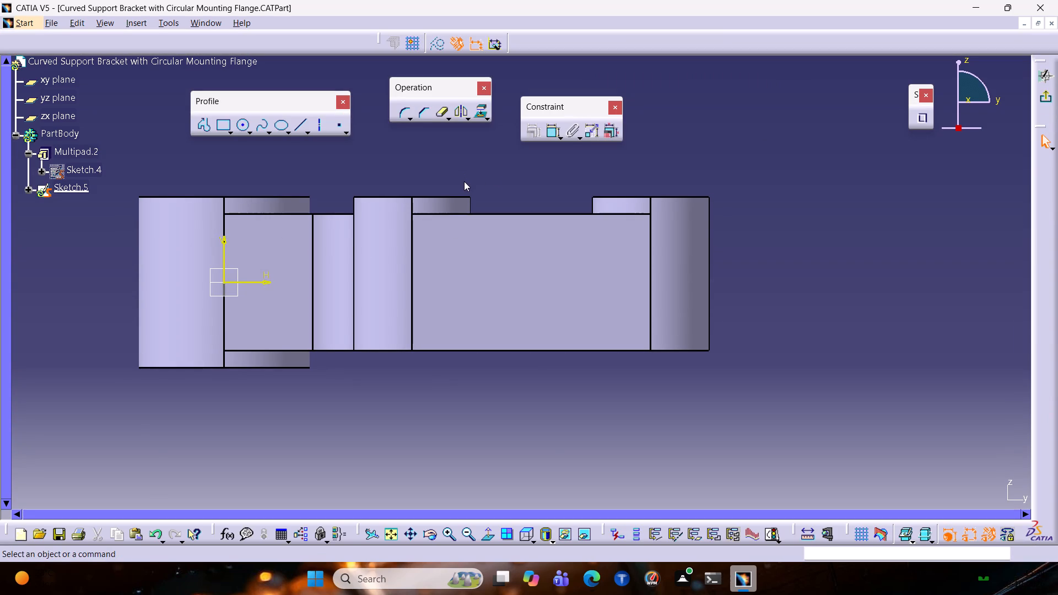
Sketch two concentric circles above the base, with diameters of about 24.3 mm and 11.4 mm.
middle_click_drag(510, 176, 511, 182, "ctrl")
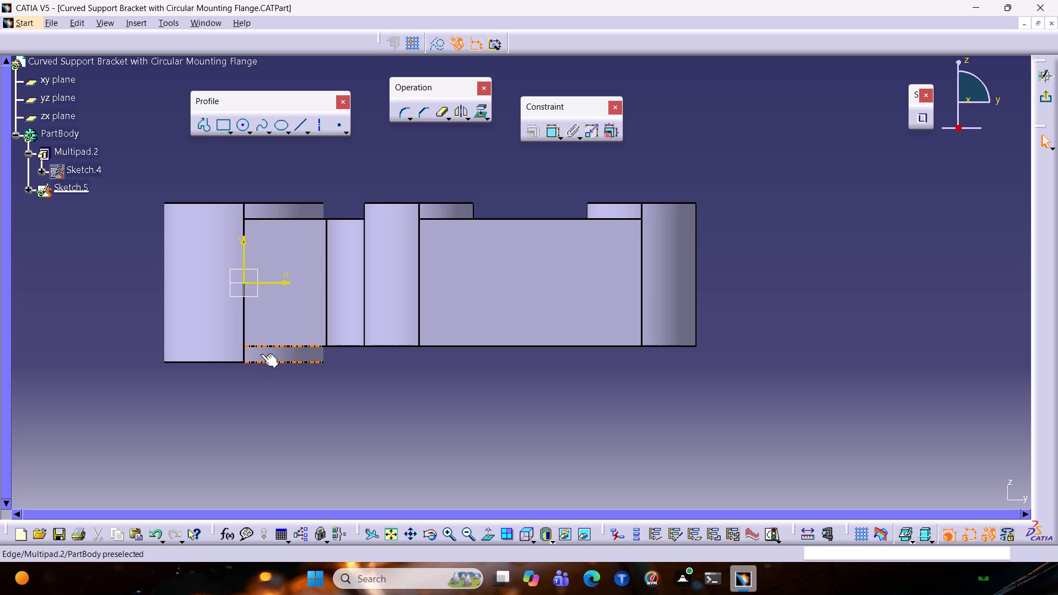
middle_click_drag(337, 176, 329, 219)
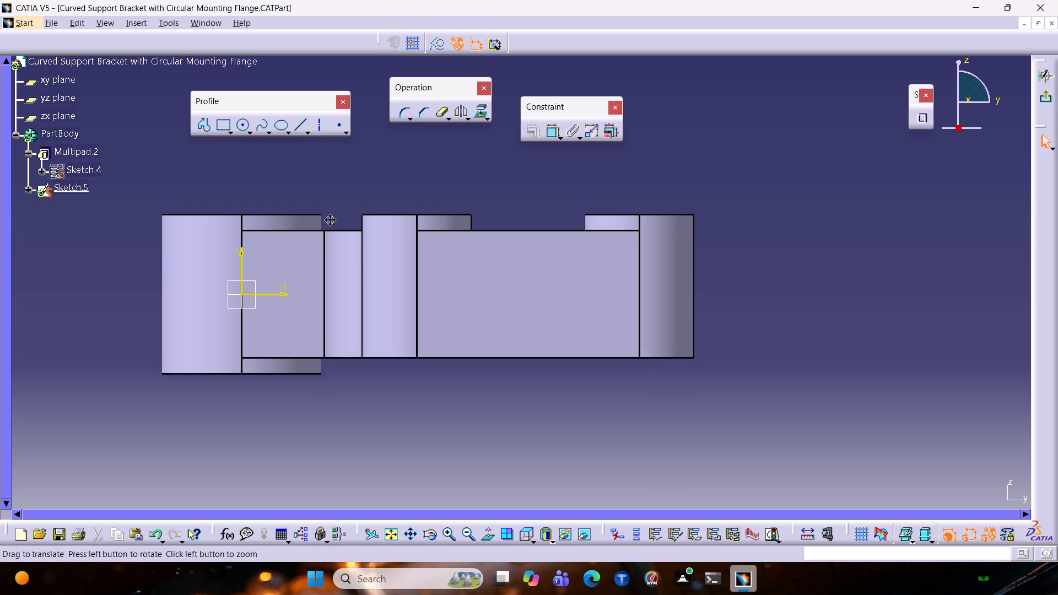
middle_click_drag(329, 219, 403, 270)
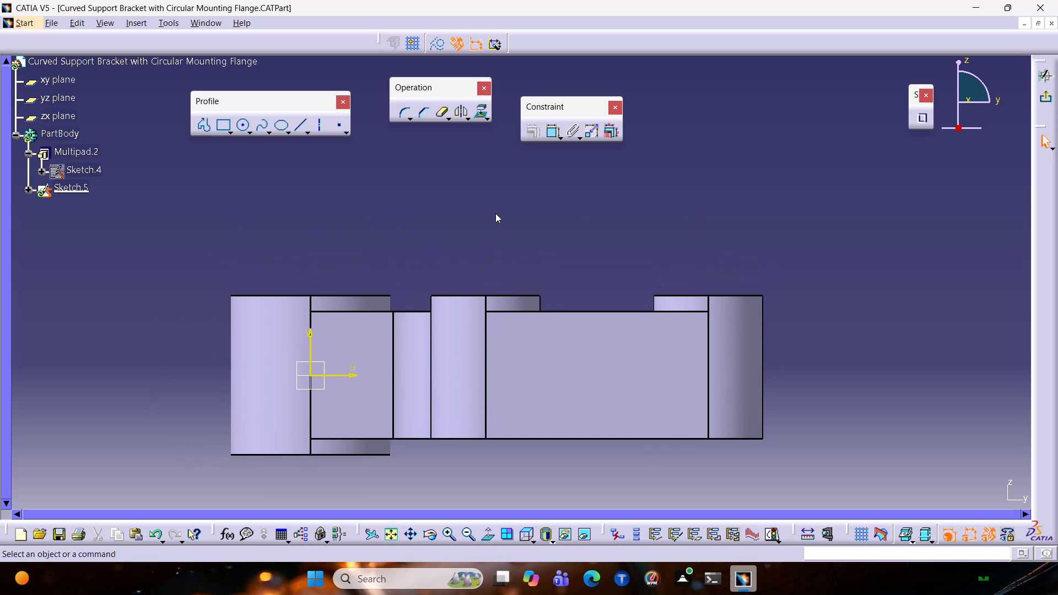
left_click(241, 125)
middle_click_drag(523, 196, 499, 277)
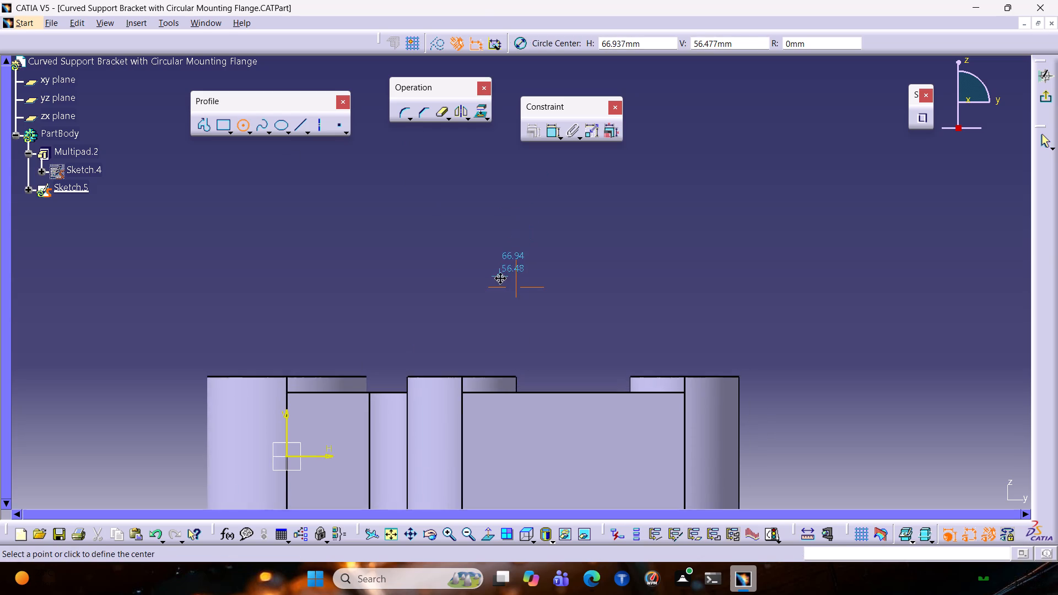
middle_click_drag(499, 277, 535, 248)
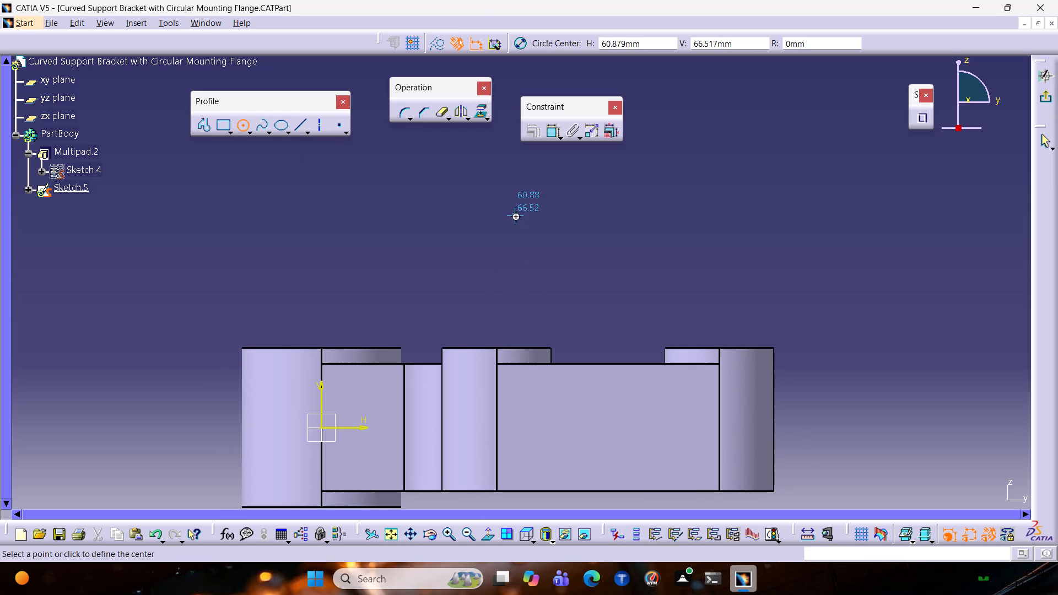
left_click(580, 192)
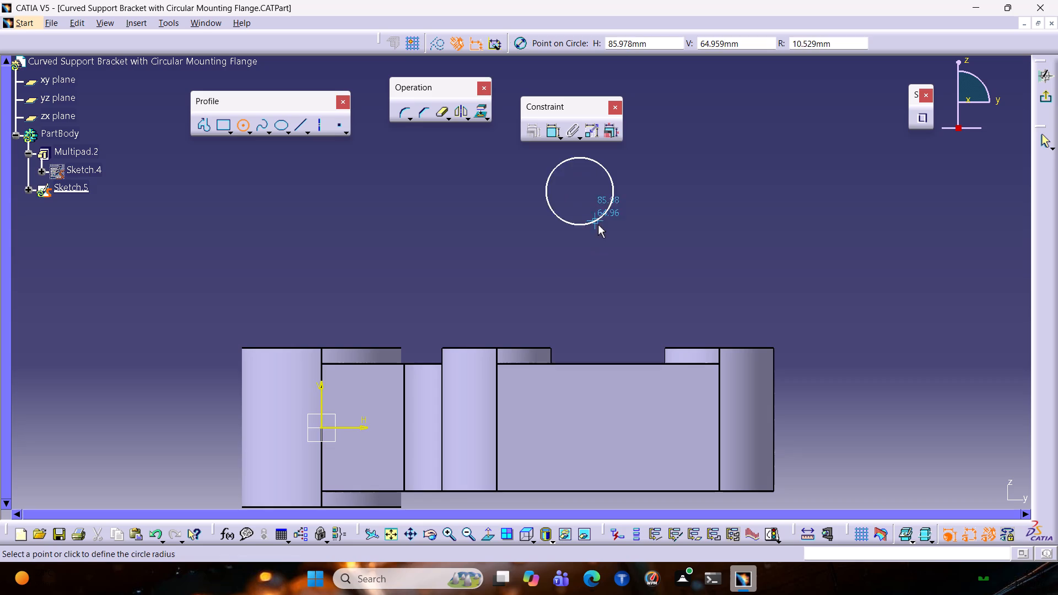
left_click(598, 226)
left_click(241, 125)
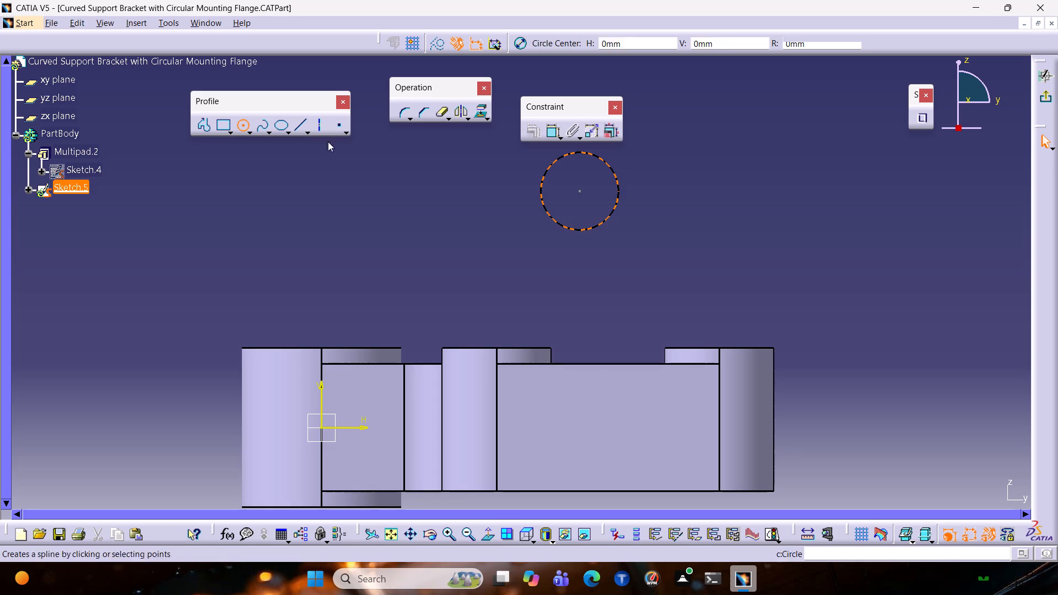
left_click(578, 191)
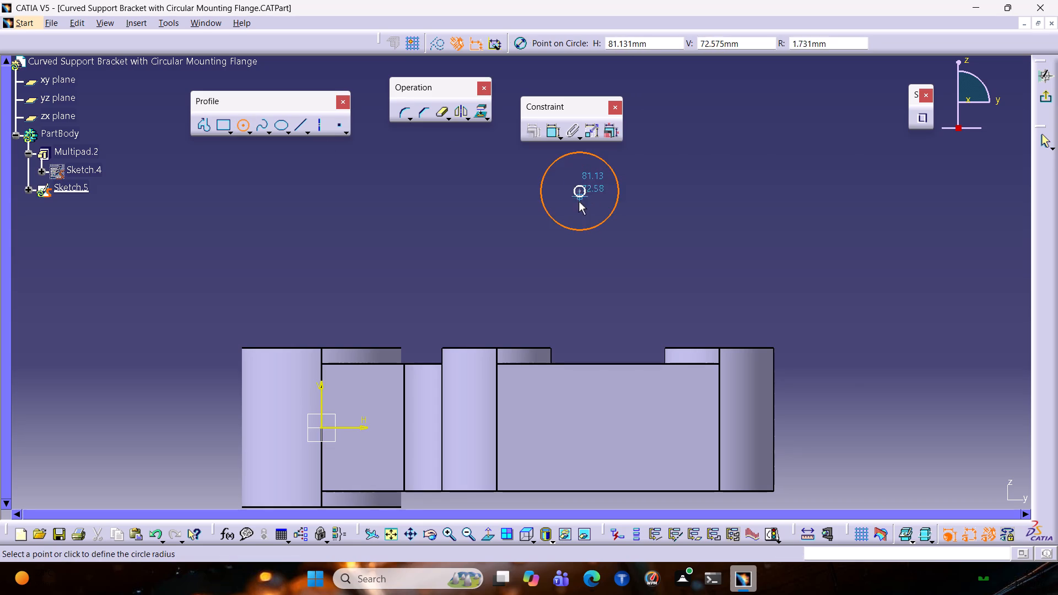
left_click(580, 209)
Add diameter dimensions to the inner and outer circles.
left_click(548, 133)
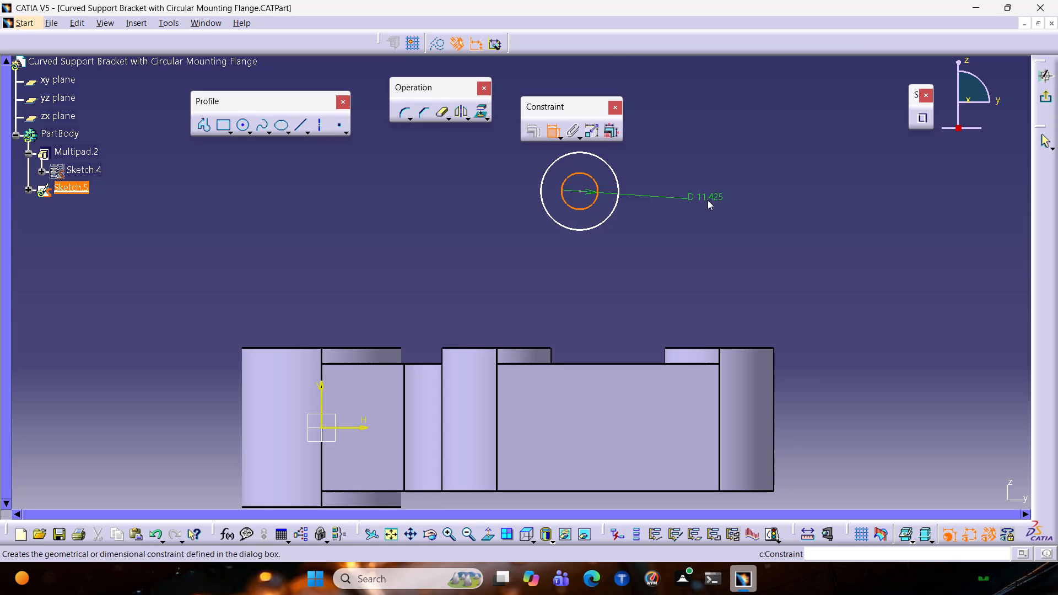
left_click(655, 166)
left_click(614, 196)
left_click(618, 198)
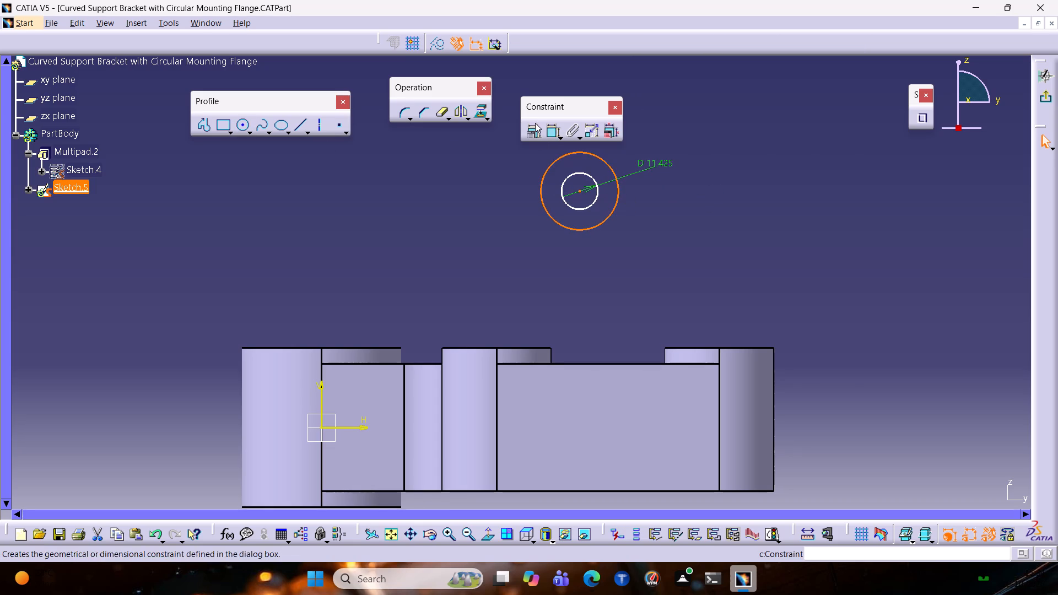
left_click(548, 132)
left_click(645, 209)
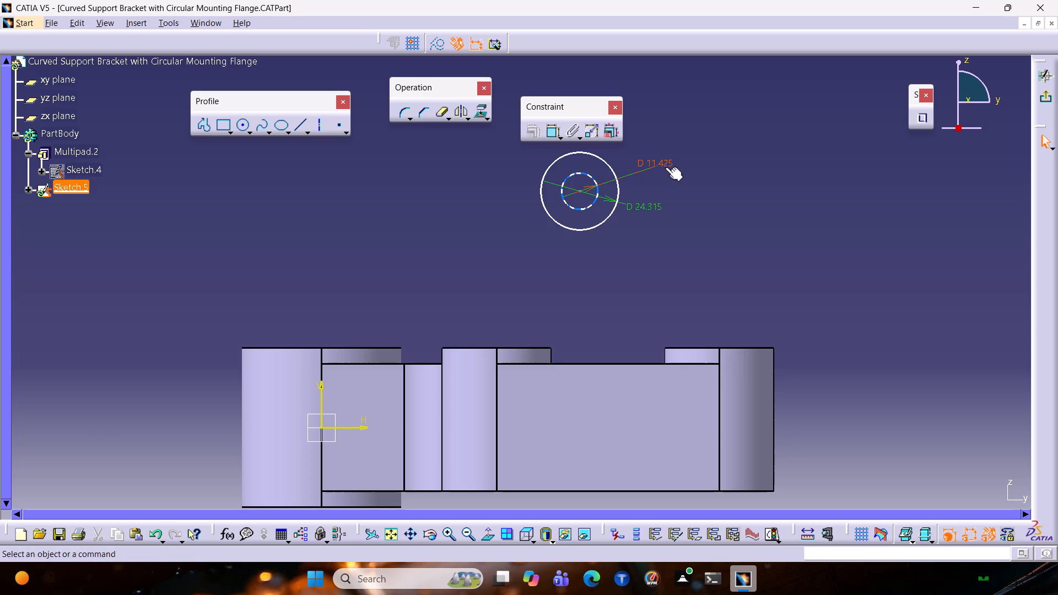
Set the inner circle's diameter to 20 mm and the outer circle's diameter to 46 mm.
double_click(666, 158)
double_click(663, 160)
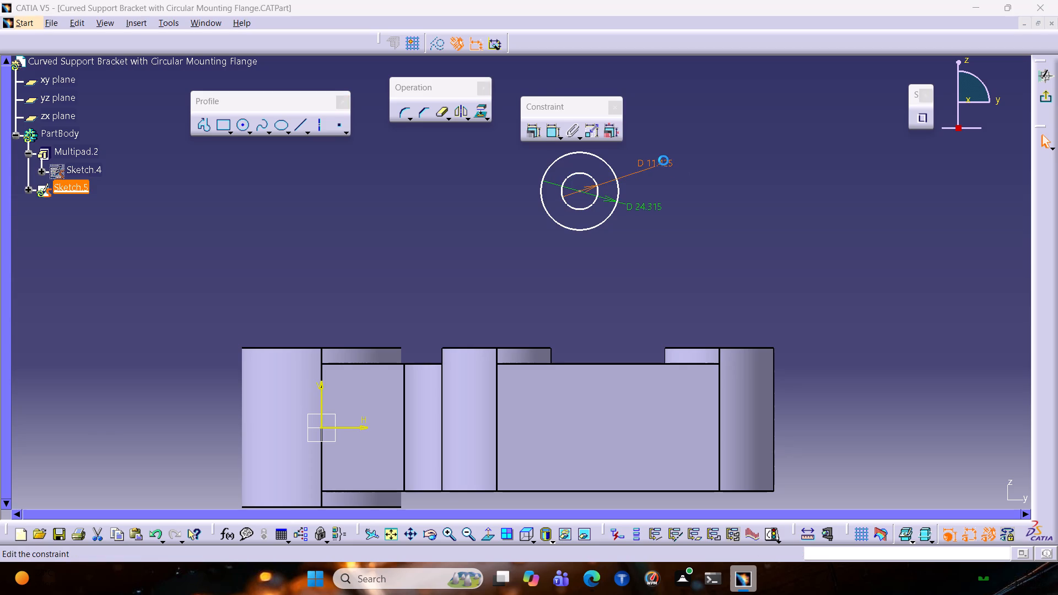
left_click_drag(830, 421, 763, 428)
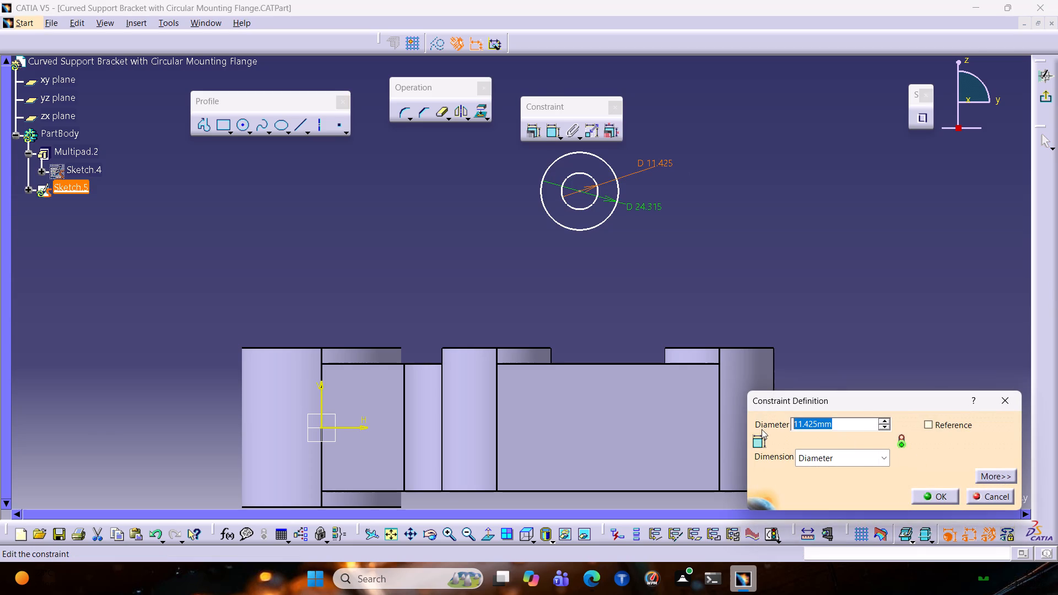
type("20")
key("Return")
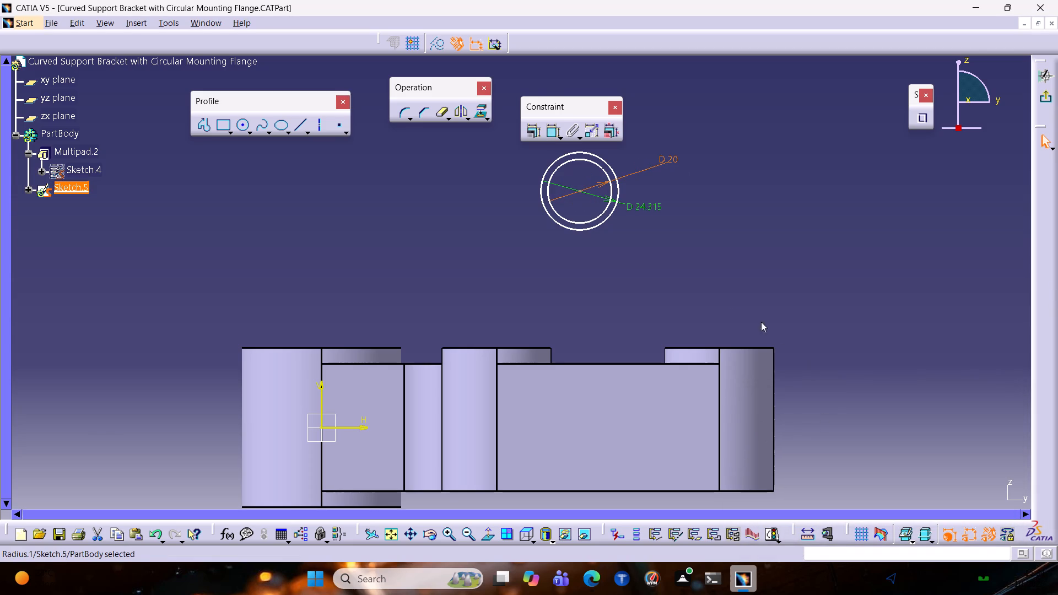
double_click(638, 204)
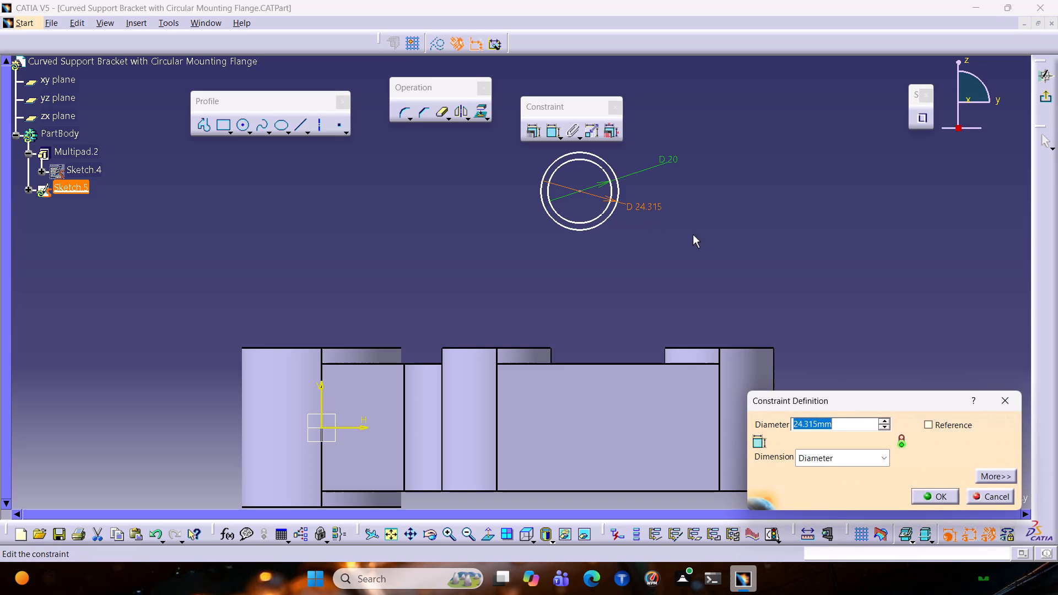
type("46")
key("Return")
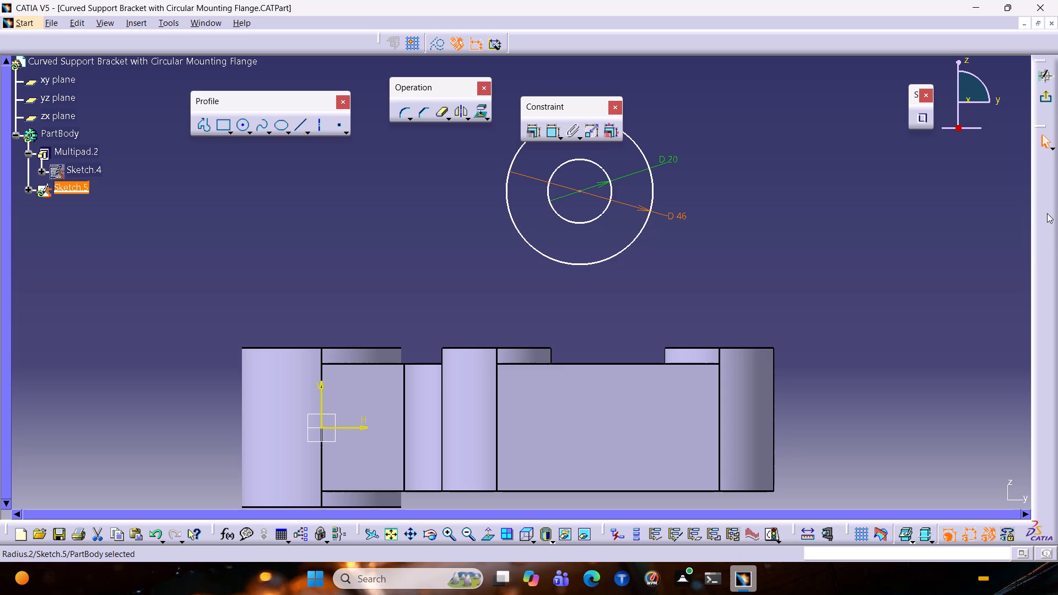
Move both concentric circles together along the positive H direction so their centre sits at about H 141 mm, V 79 mm.
middle_click_drag(1007, 296, 775, 337)
left_click_drag(495, 311, 179, 205)
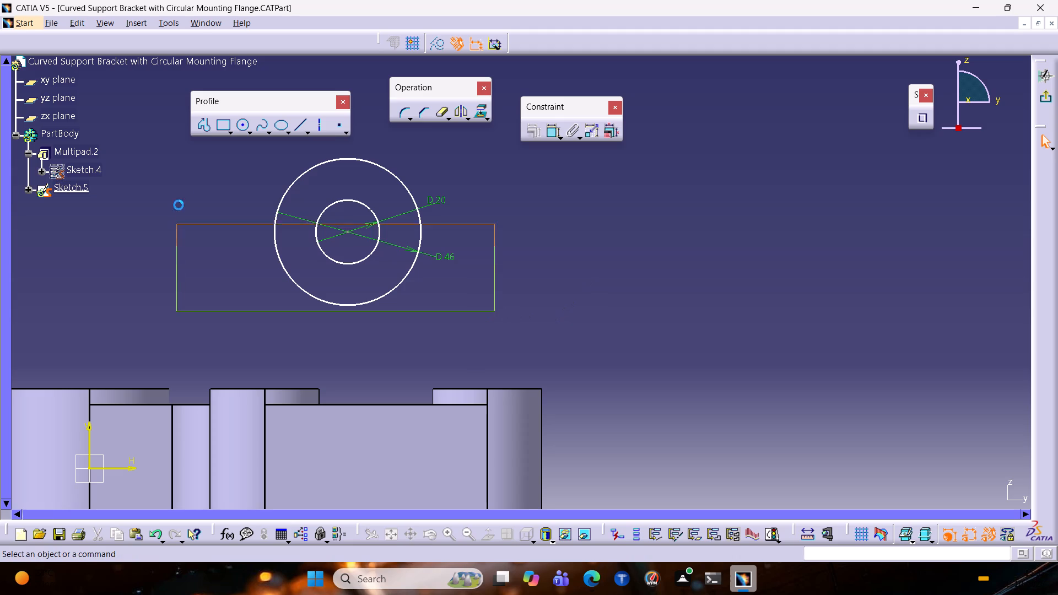
left_click_drag(179, 205, 223, 157)
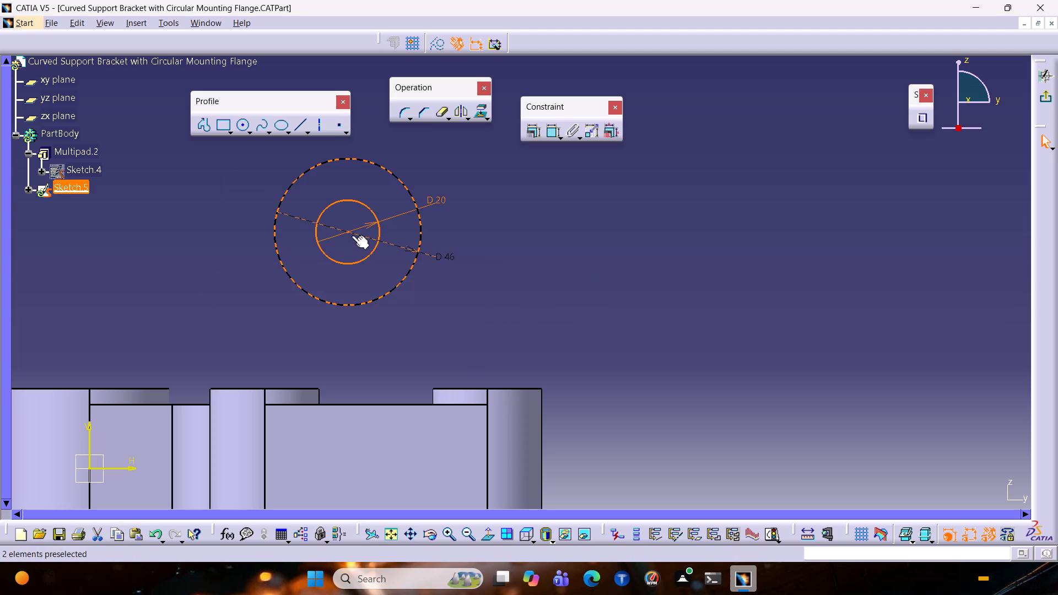
left_click_drag(349, 230, 538, 216)
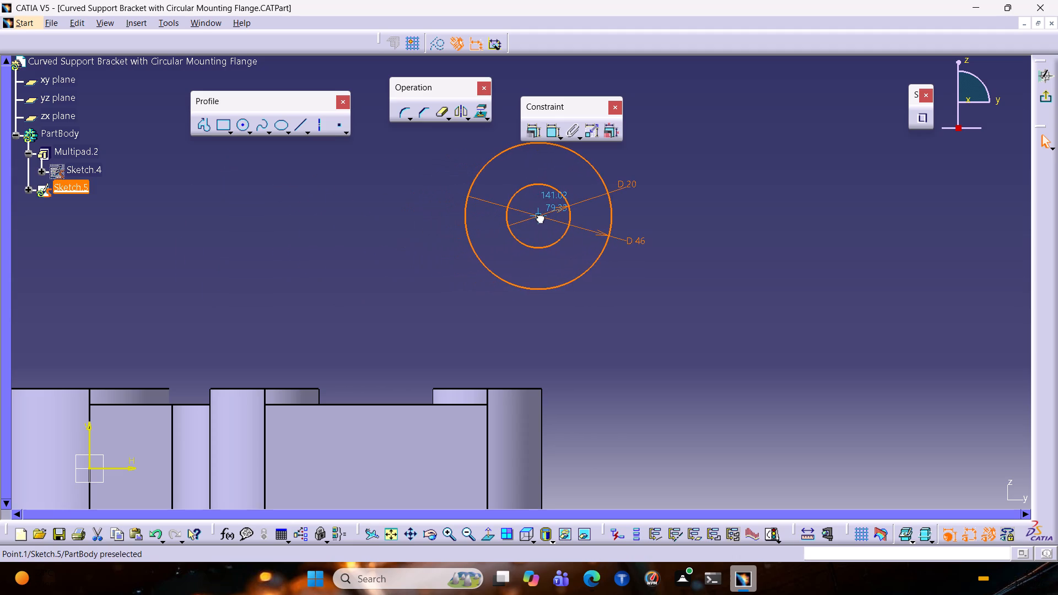
left_click_drag(538, 216, 541, 216)
left_click(630, 324)
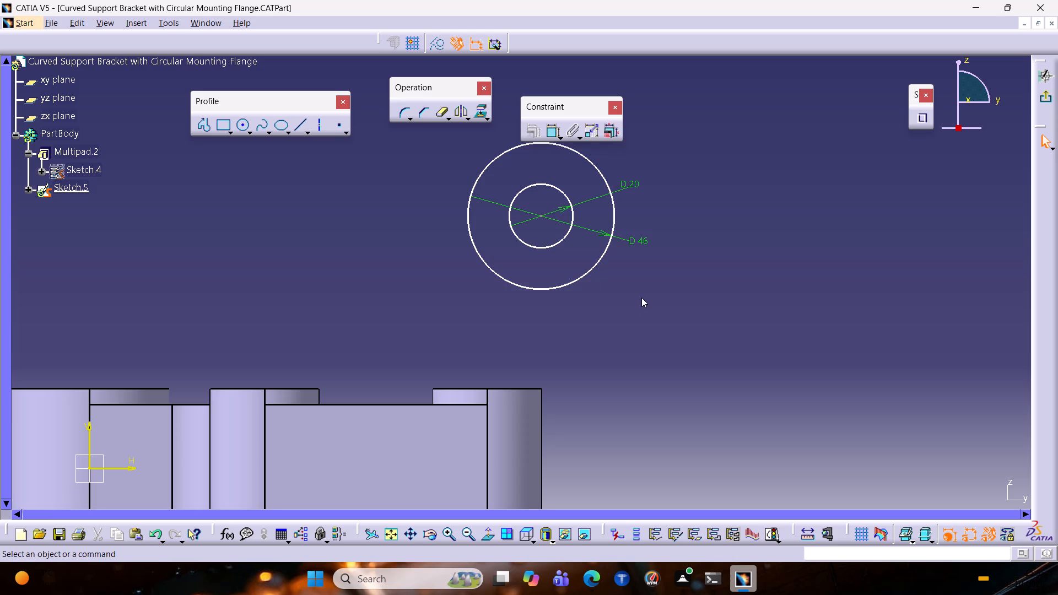
Dimension the vertical distance from the circles' centre to the bottom edge of the base's far-end cylinder and set it to 137 mm.
middle_click_drag(640, 328, 625, 350, "ctrl")
scroll(625, 348, "down", 1)
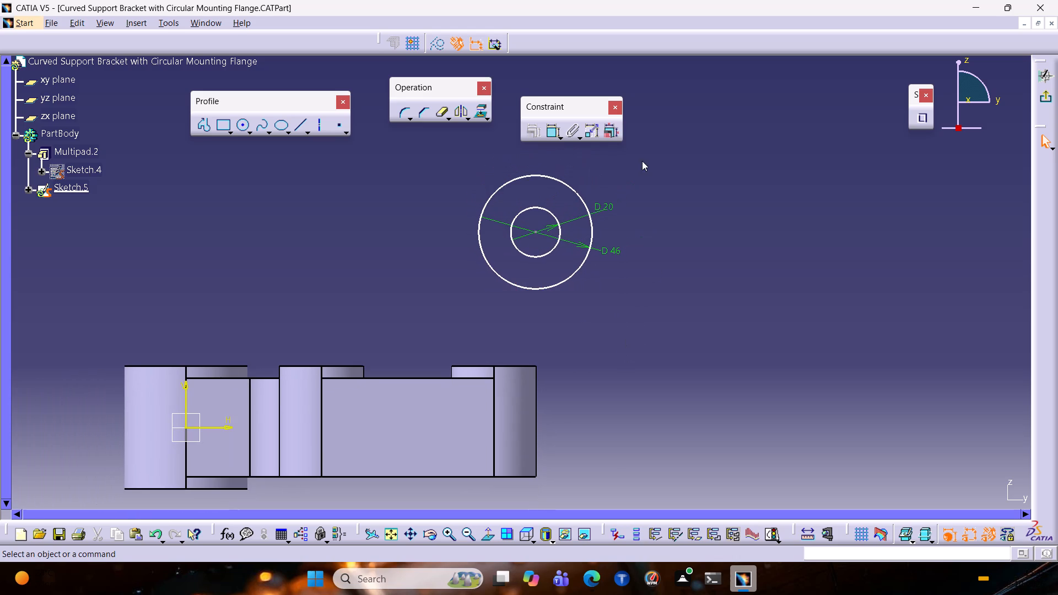
left_click(552, 132)
left_click(533, 233)
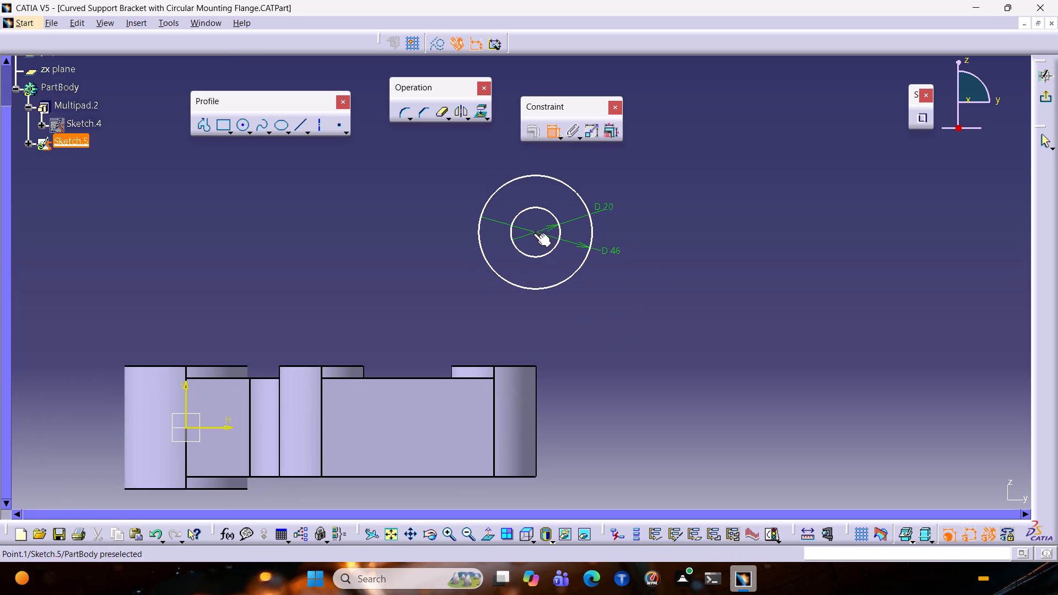
left_click(530, 477)
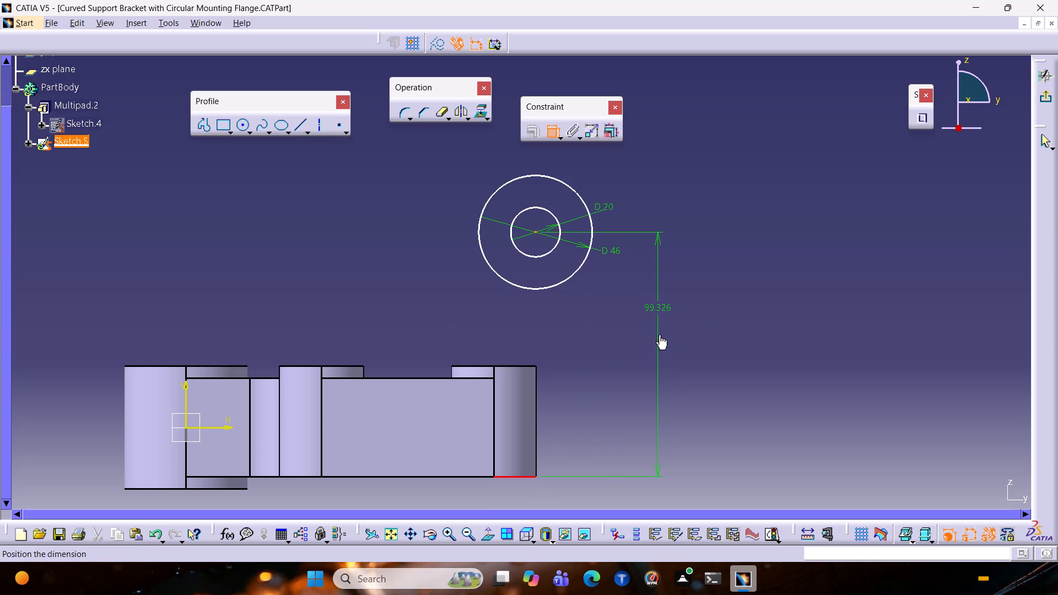
left_click(658, 334)
double_click(656, 307)
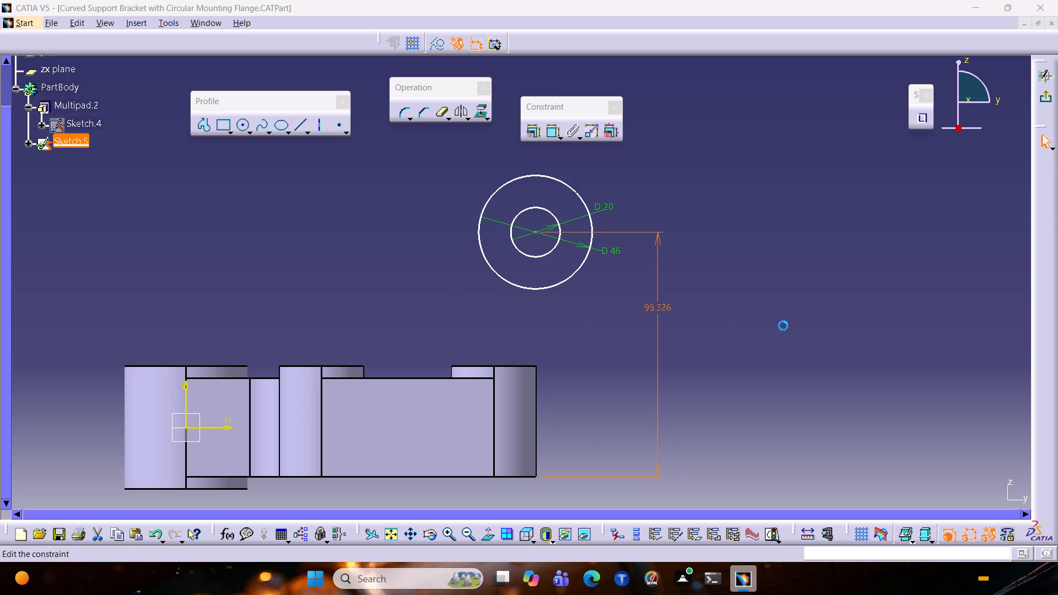
key("1")
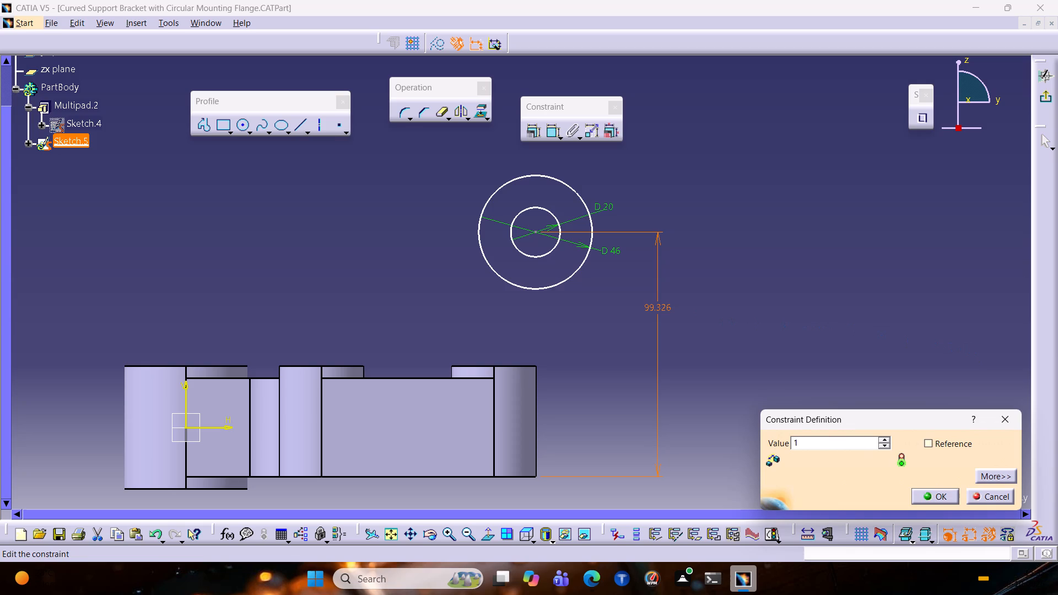
type("37")
key("Return")
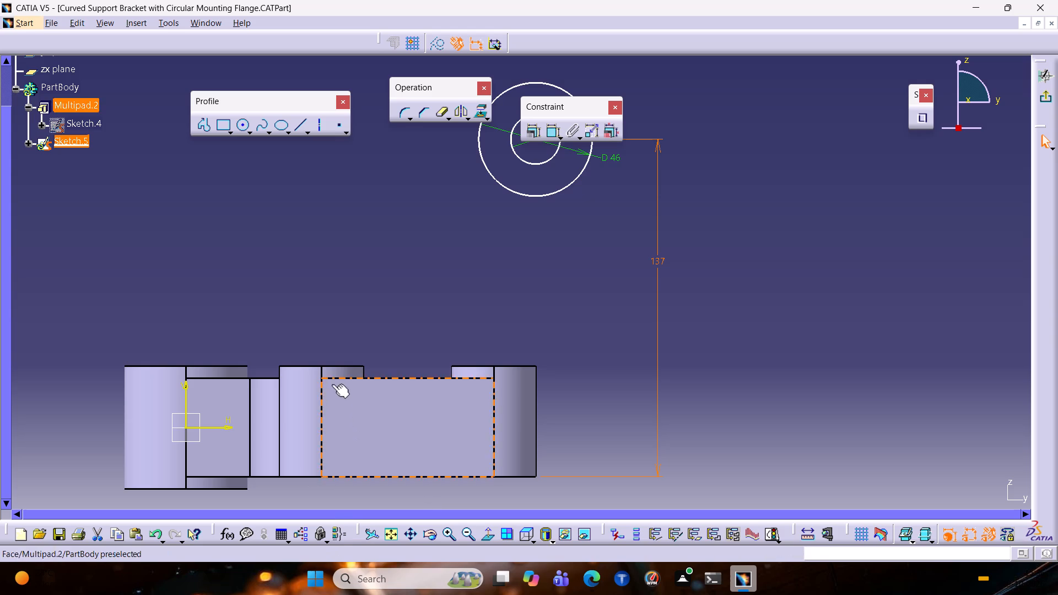
Project the bottom edge of the base's long flat side face onto the sketch plane.
middle_click_drag(357, 327, 370, 273)
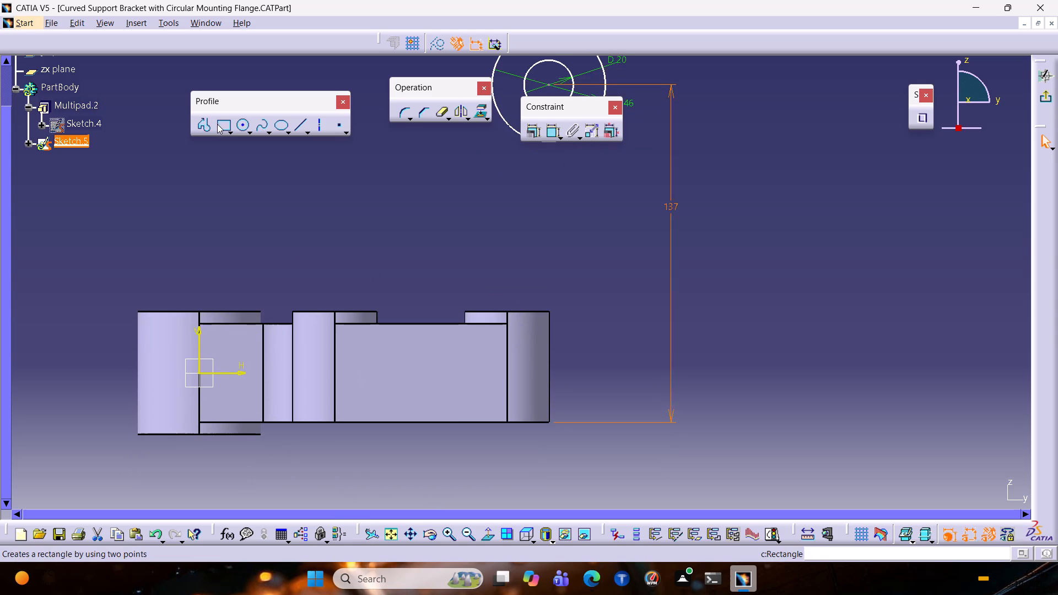
left_click(380, 422)
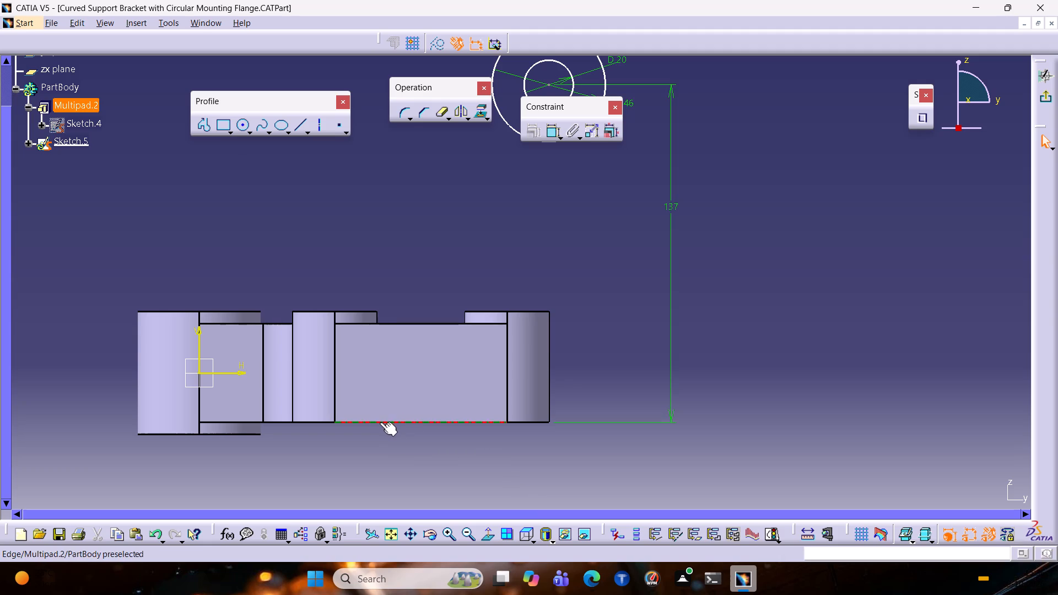
left_click(479, 113)
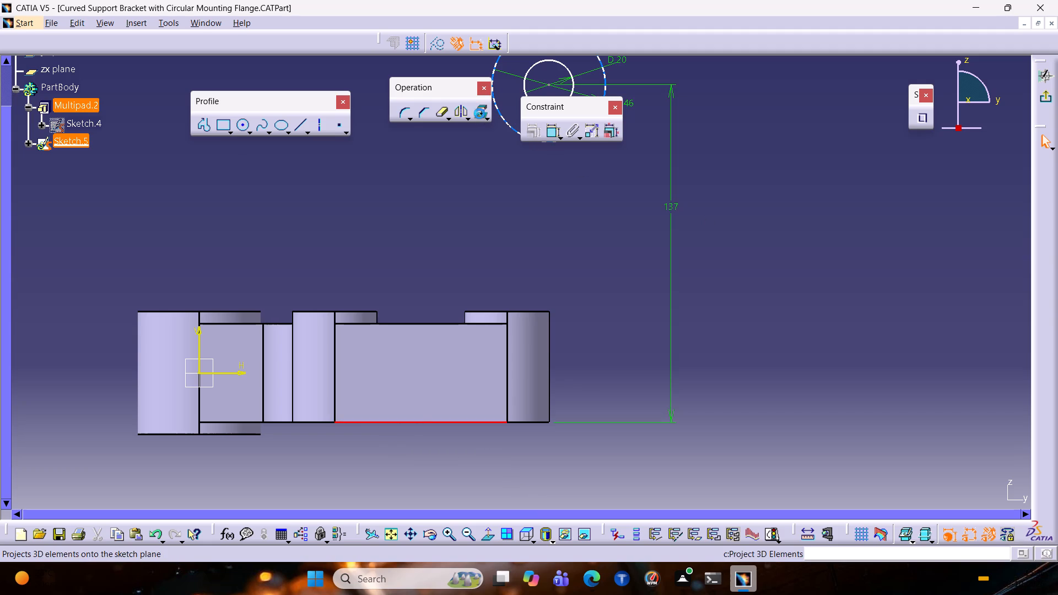
left_click(926, 499)
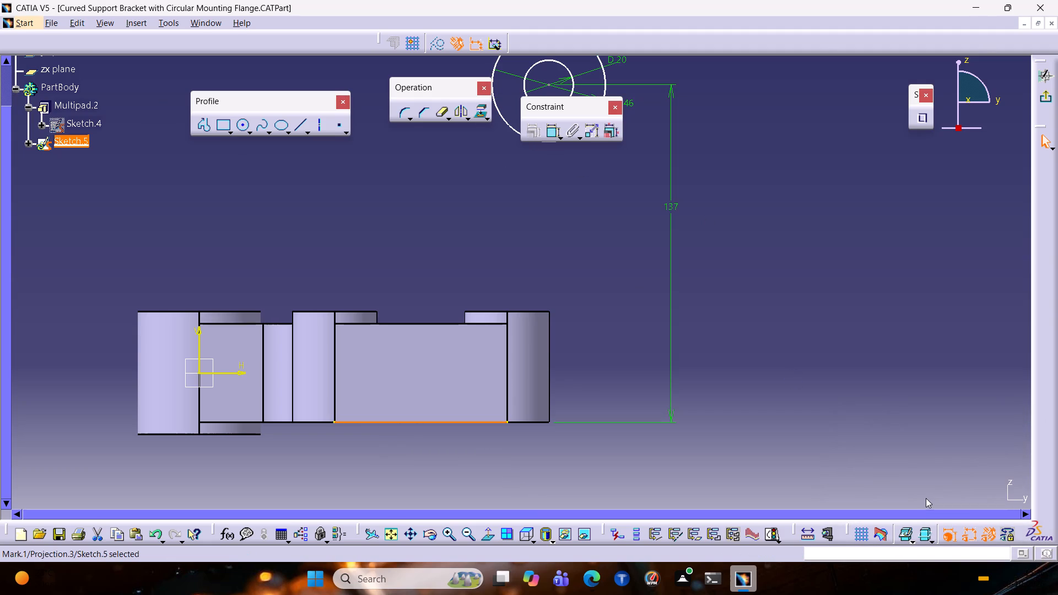
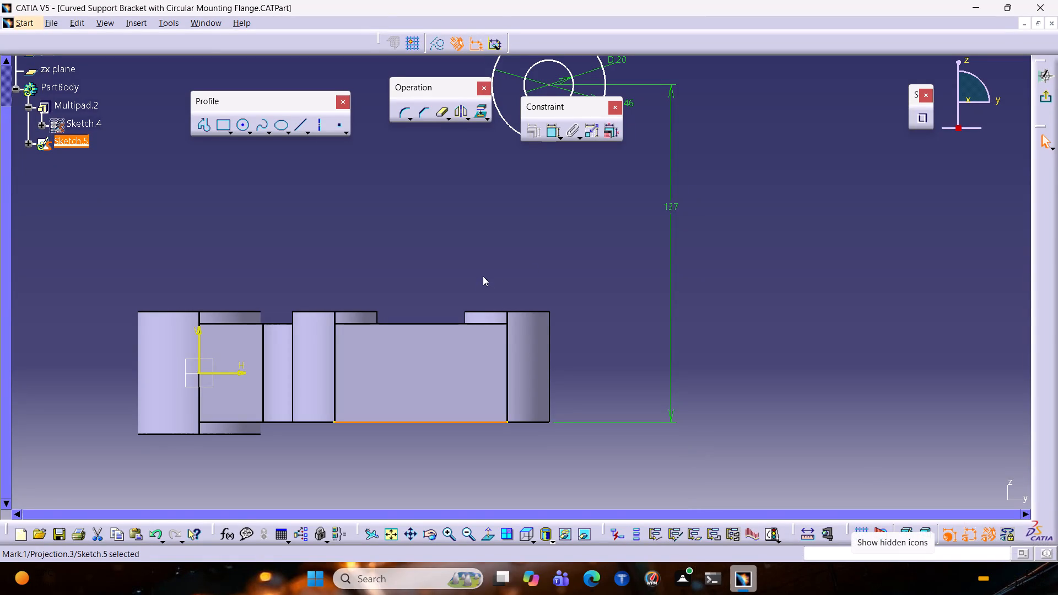
Start a construction profile at the circles' centre with a 100 mm horizontal line running in the negative H direction.
left_click(478, 177)
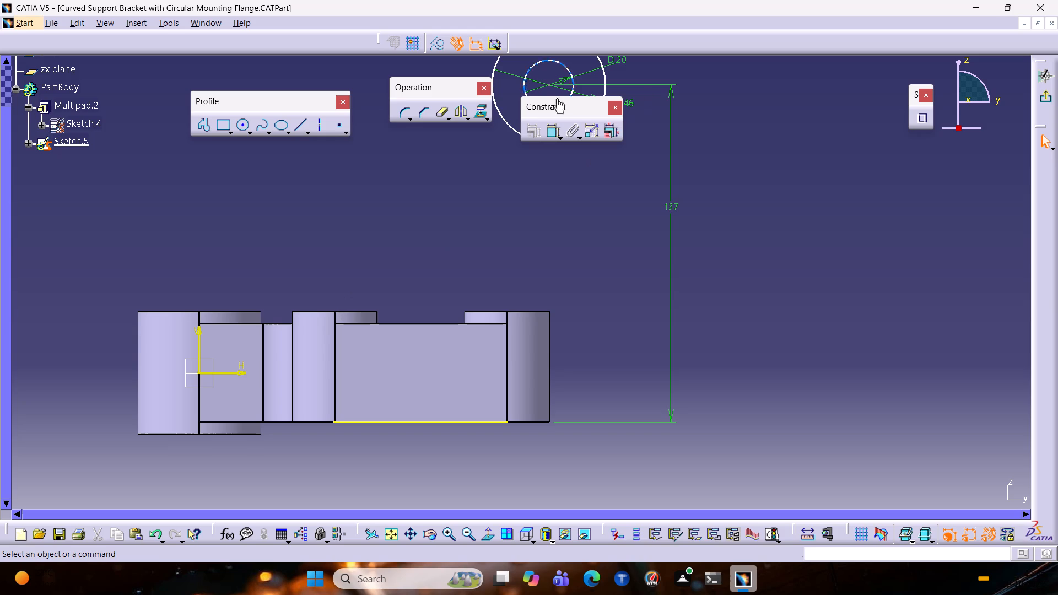
middle_click_drag(433, 198, 467, 307)
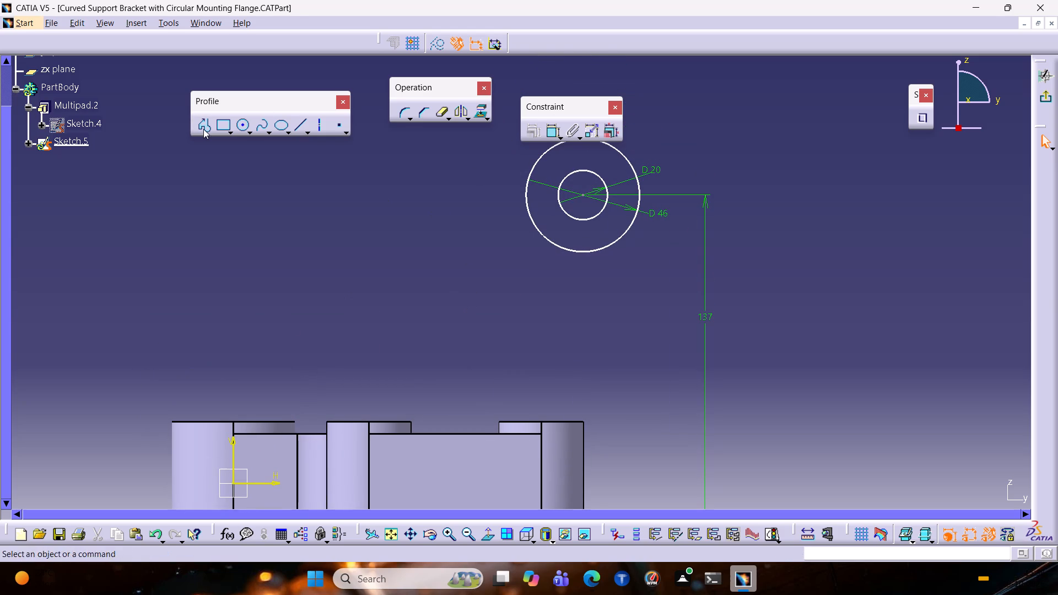
left_click(203, 129)
left_click(584, 196)
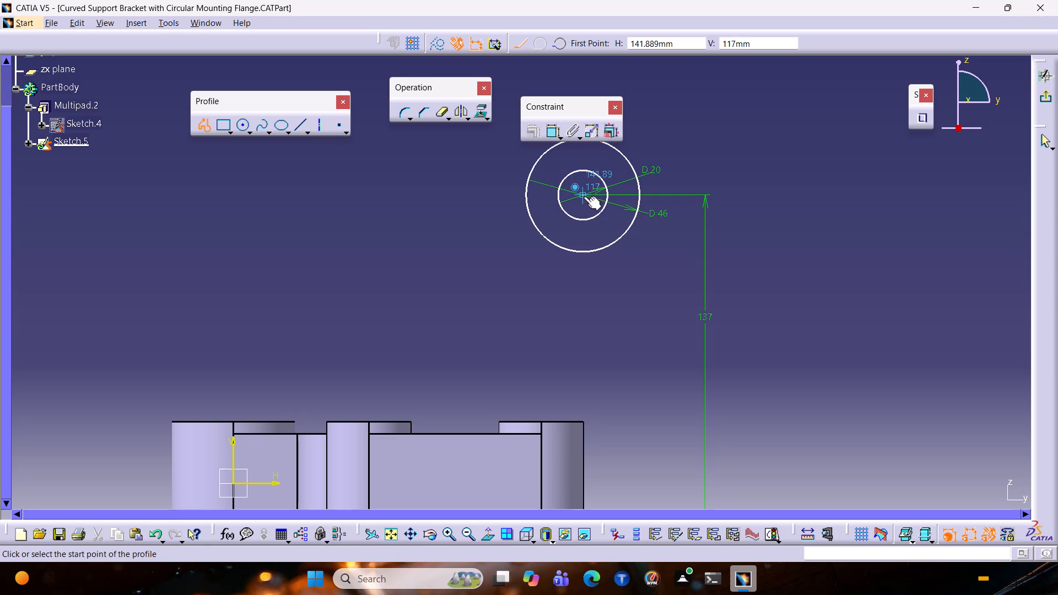
left_click(439, 43)
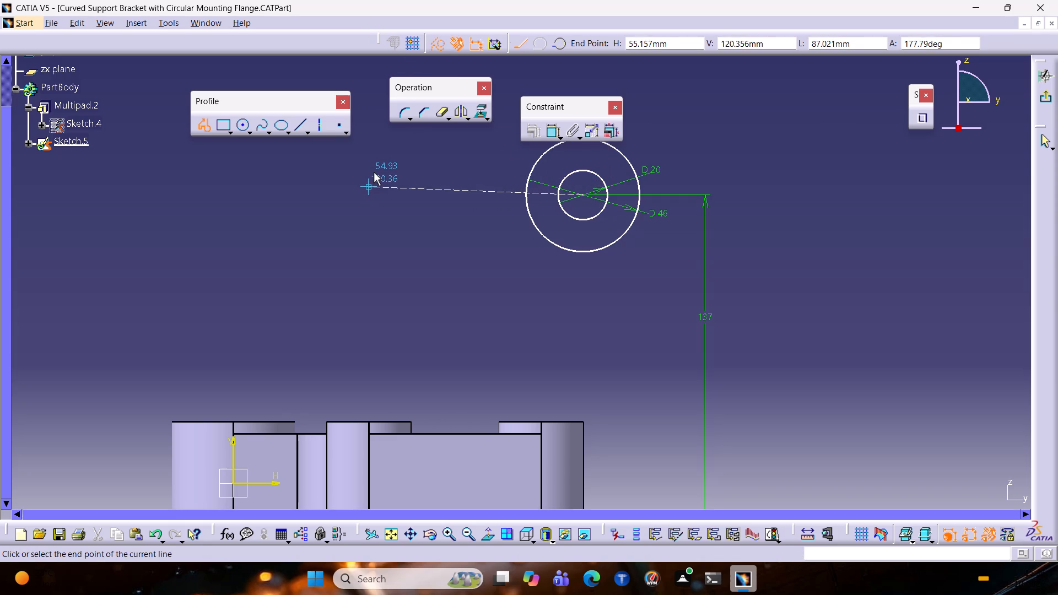
key("Tab")
key("Tab")
type("100")
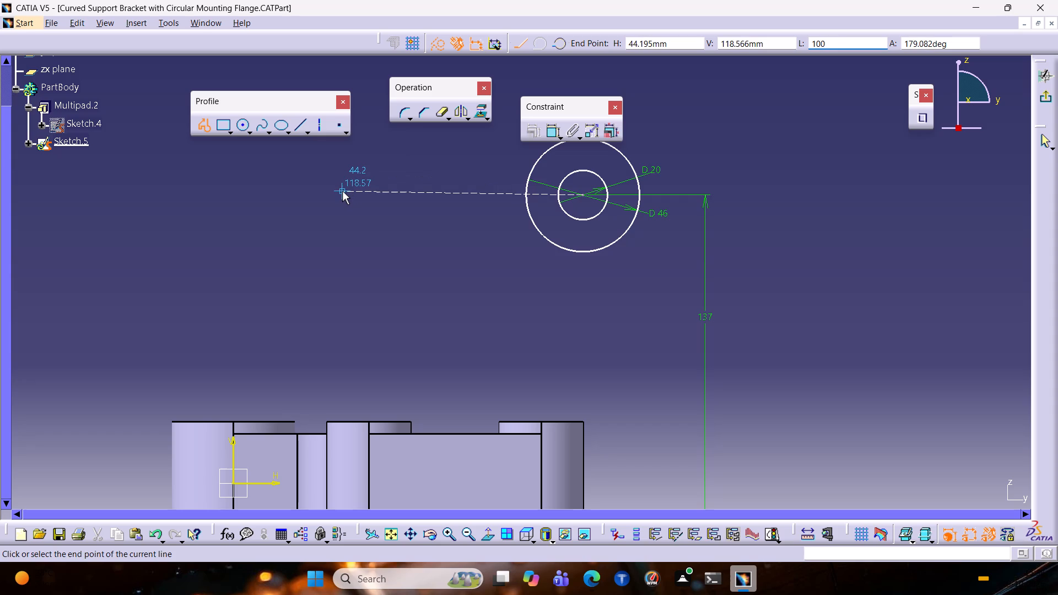
key("Return")
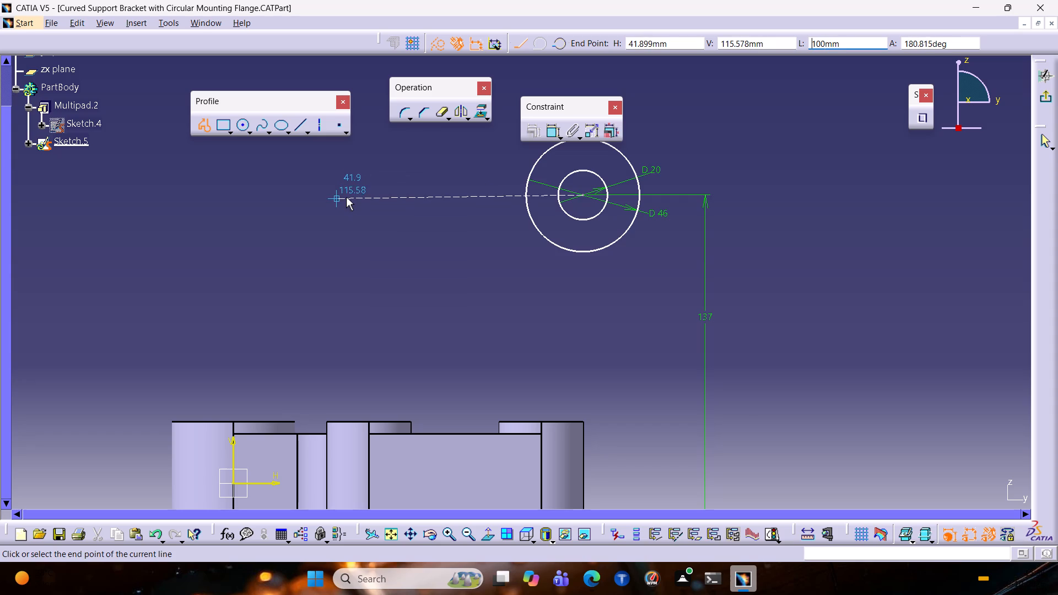
left_click(341, 196)
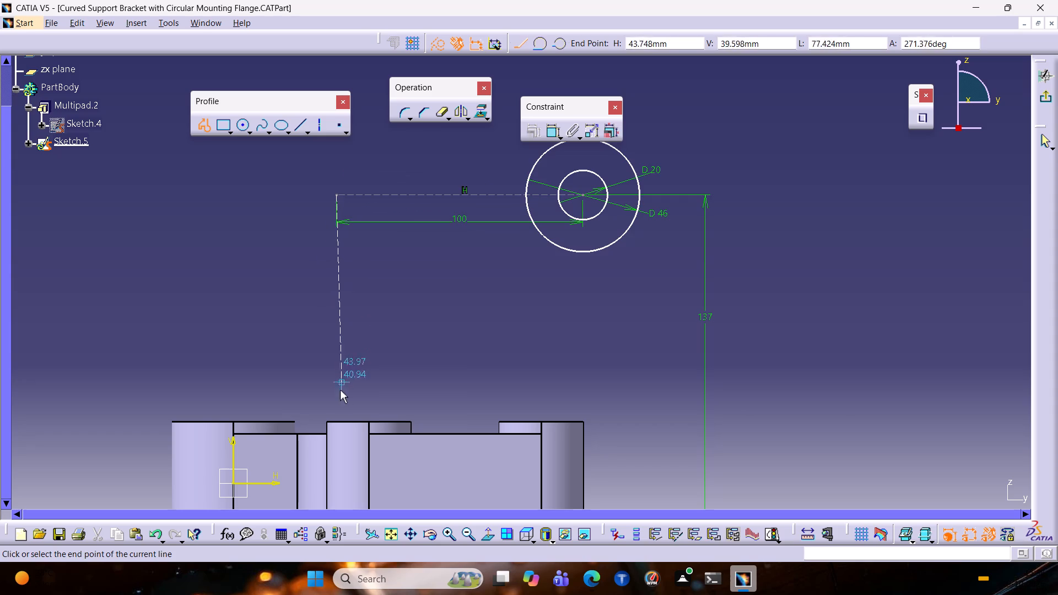
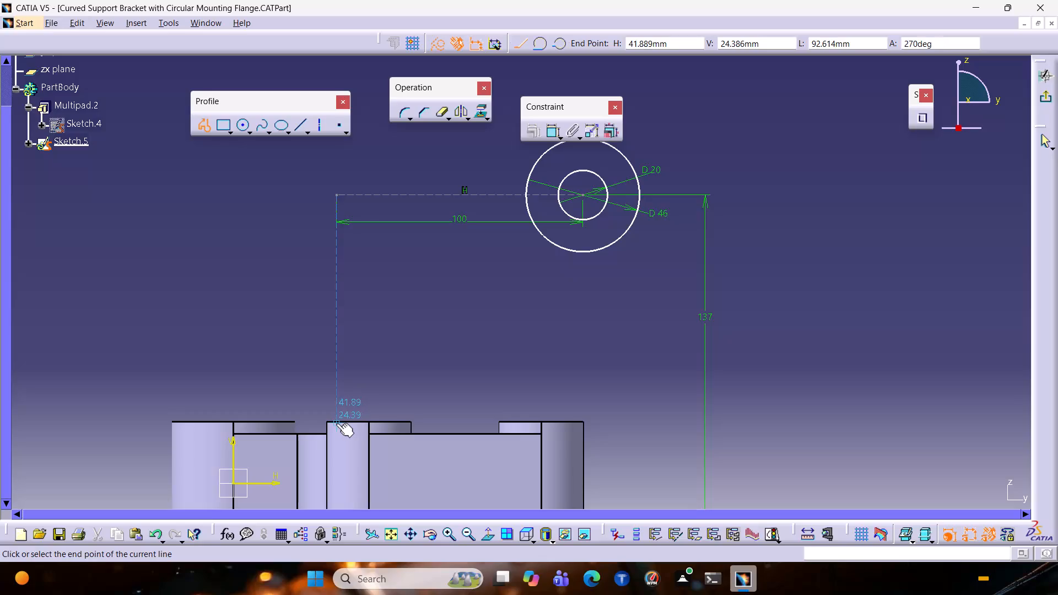
Finish the construction profile with a vertical line about 92.6 mm long running down to the narrow cylinder's top edge.
left_click(336, 423)
key("Escape")
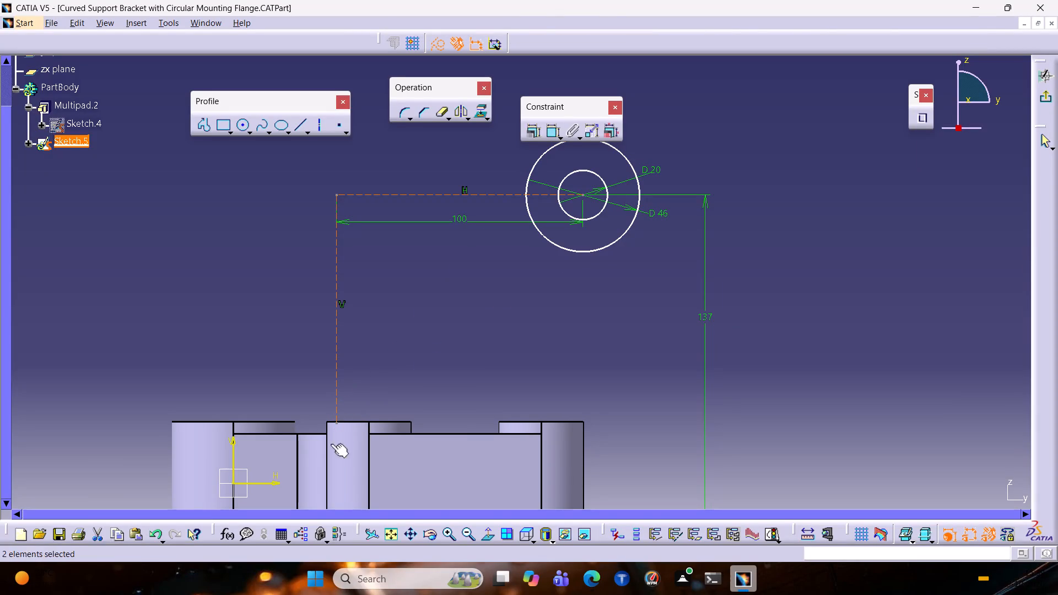
key("Escape")
Add a coincidence constraint between the vertical line's lower endpoint and the narrow cylinder's top edge.
left_click(337, 423)
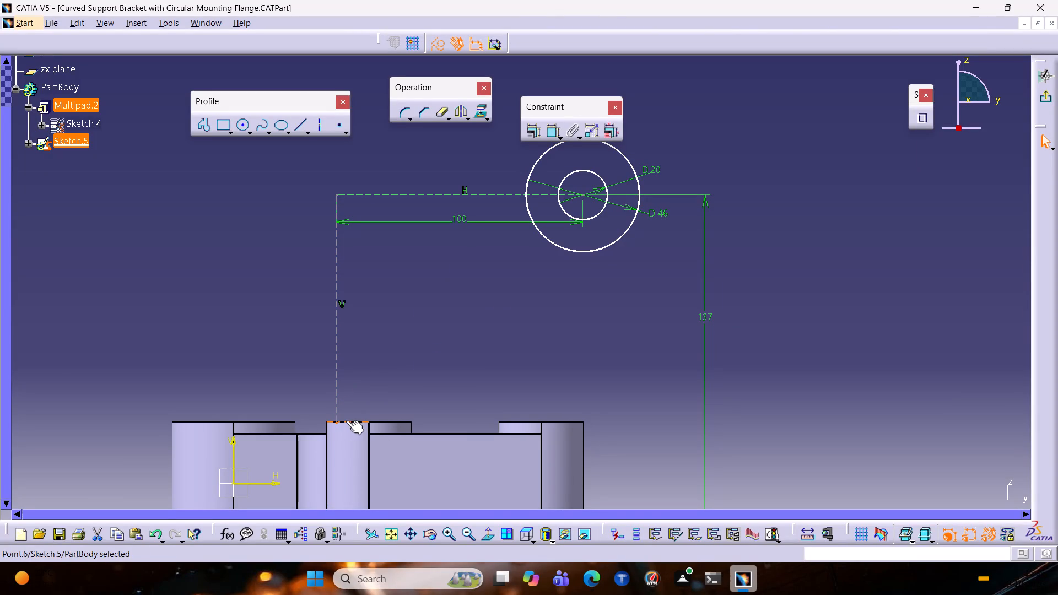
left_click(347, 420, "ctrl")
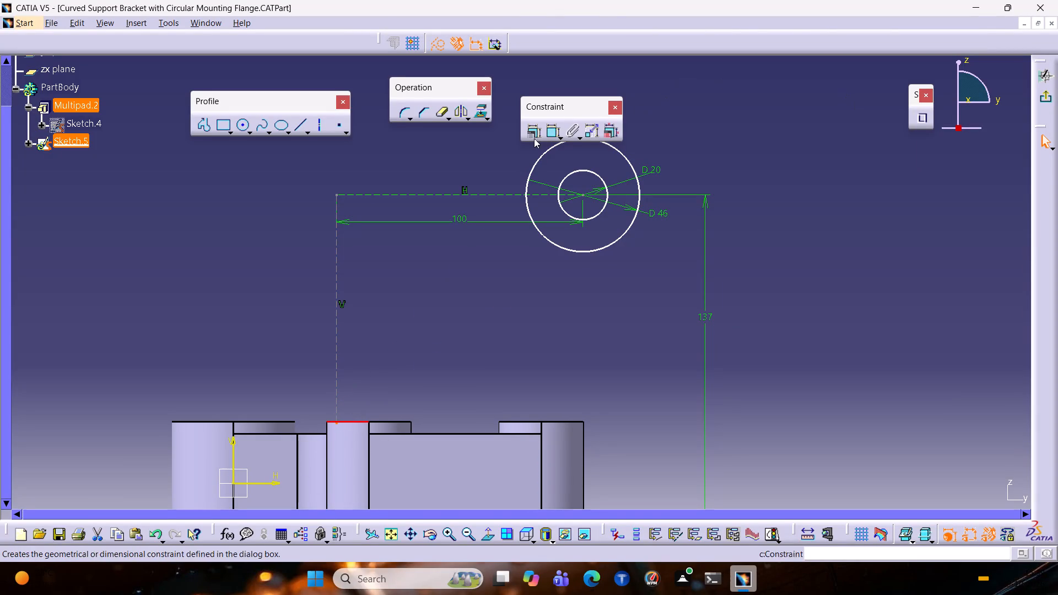
left_click(534, 133)
left_click(983, 308)
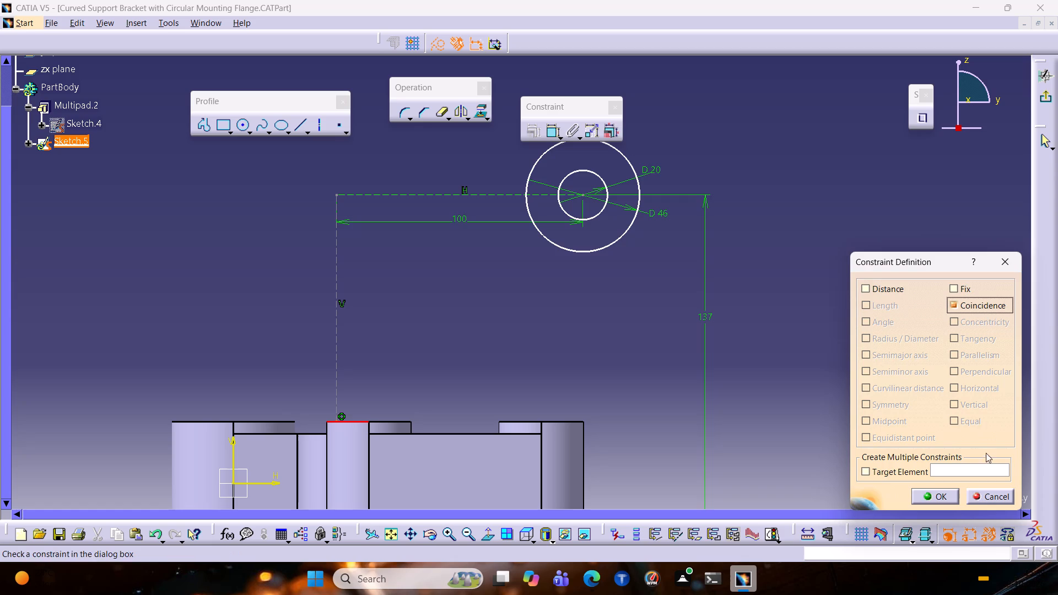
left_click(951, 490)
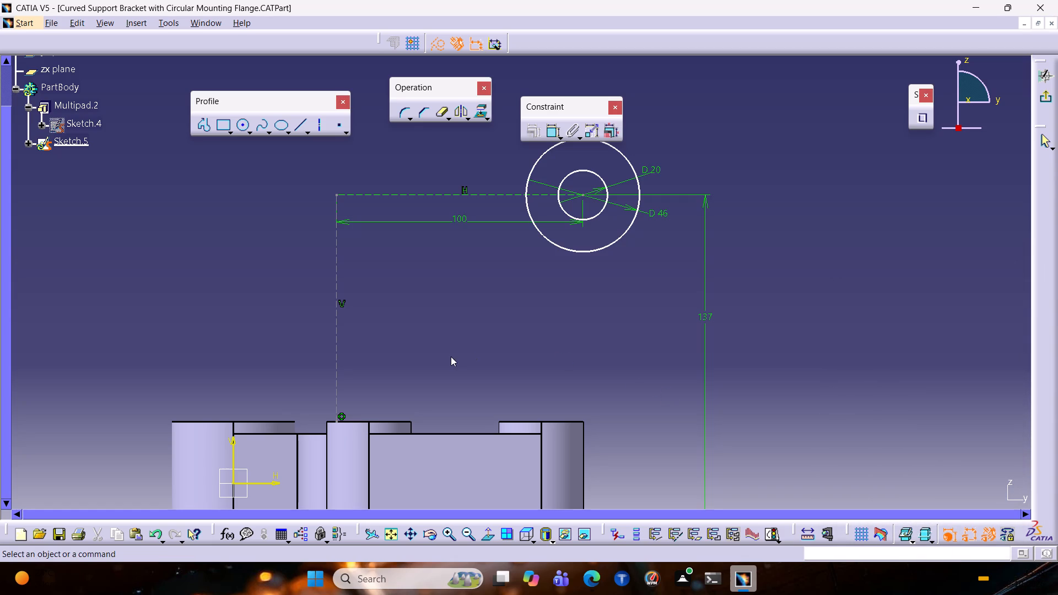
left_click(451, 356)
Project the narrow cylinder's top edge into the flange sketch.
left_click(352, 420)
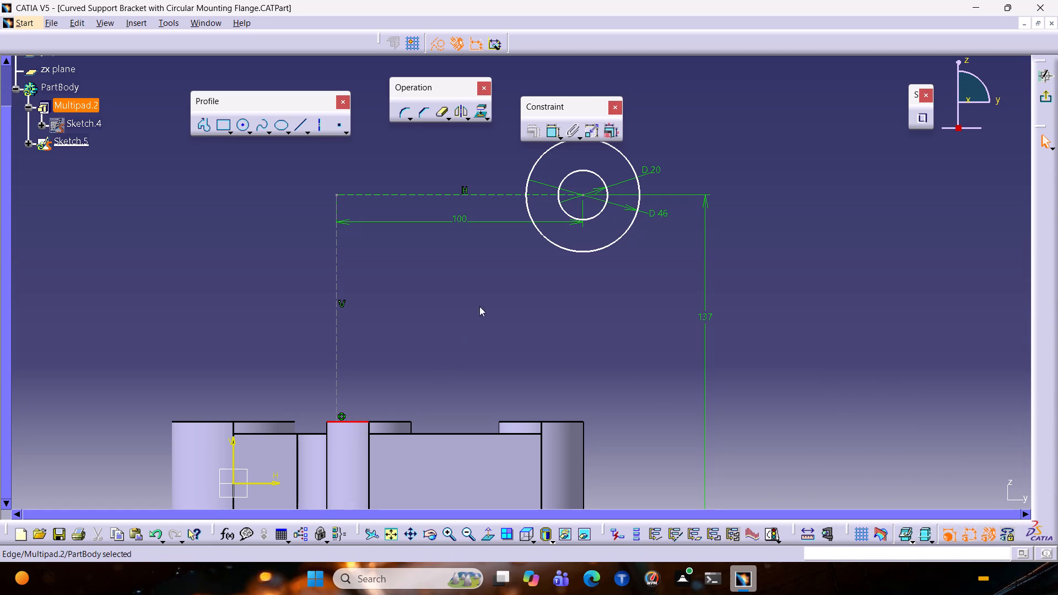
left_click(481, 113)
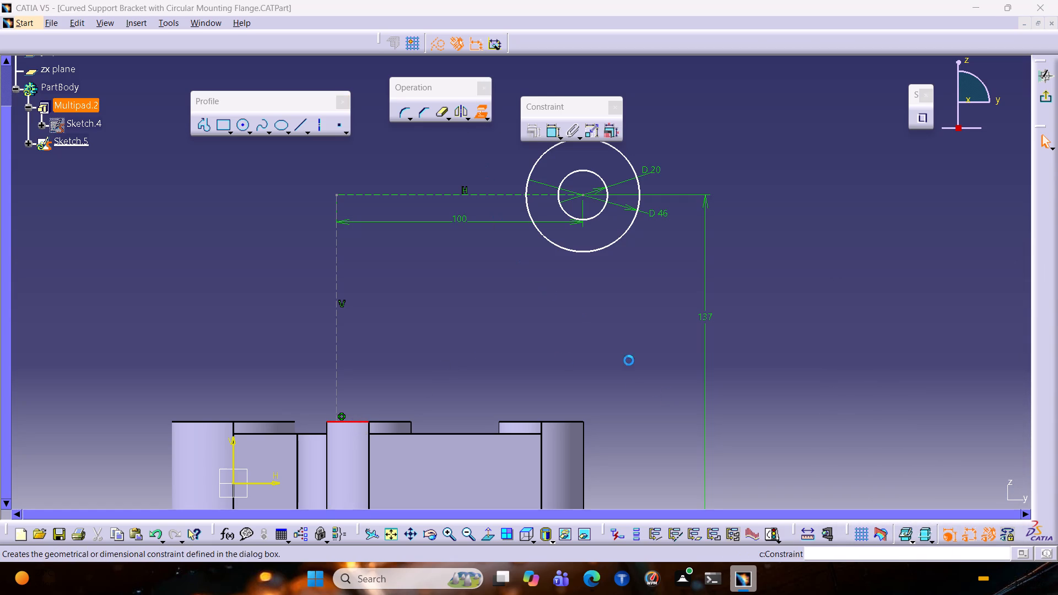
left_click(933, 507)
left_click(937, 498)
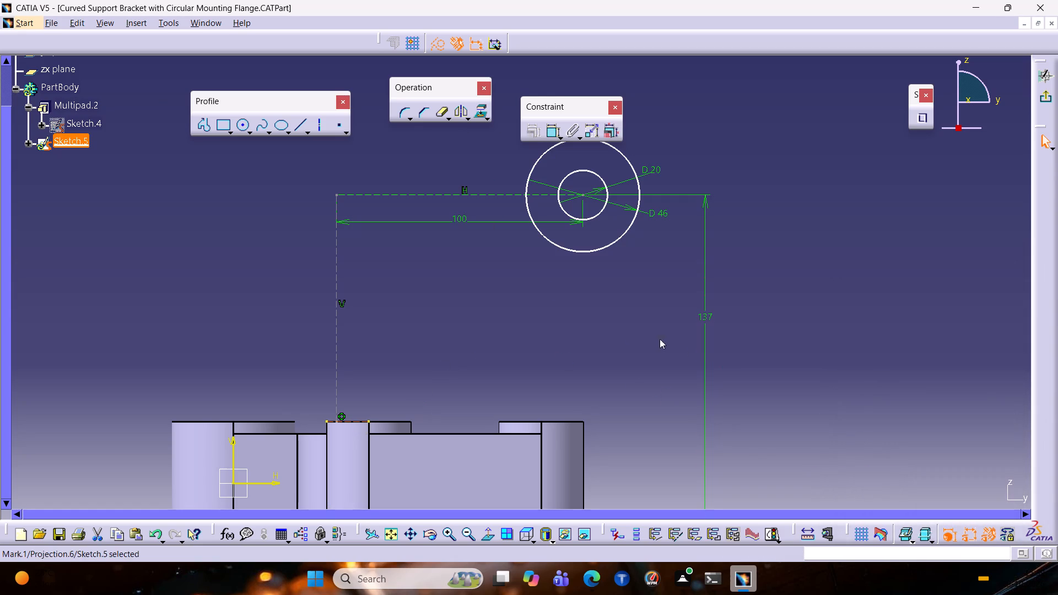
left_click(627, 328)
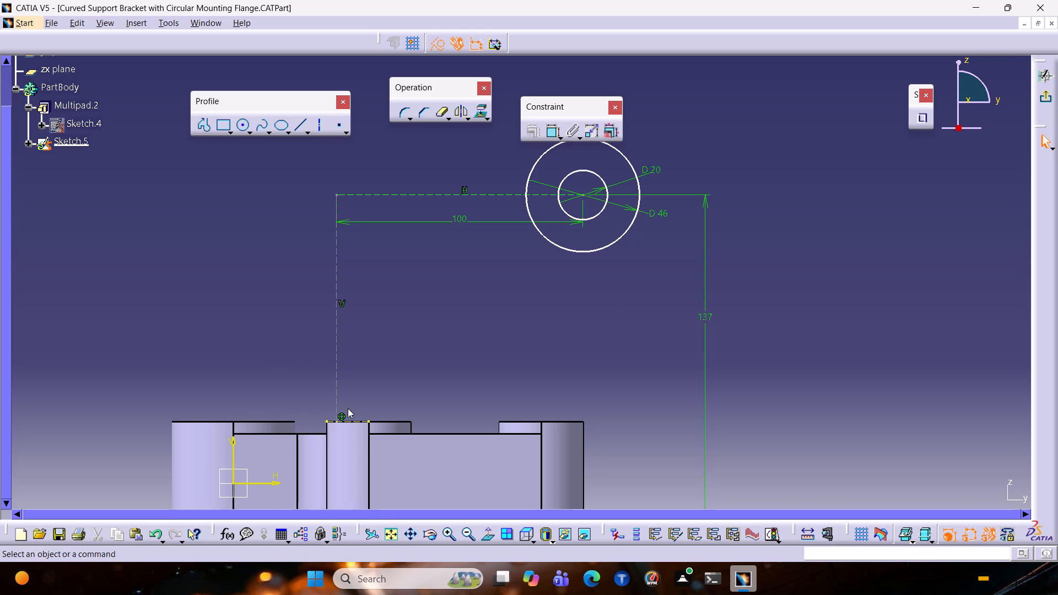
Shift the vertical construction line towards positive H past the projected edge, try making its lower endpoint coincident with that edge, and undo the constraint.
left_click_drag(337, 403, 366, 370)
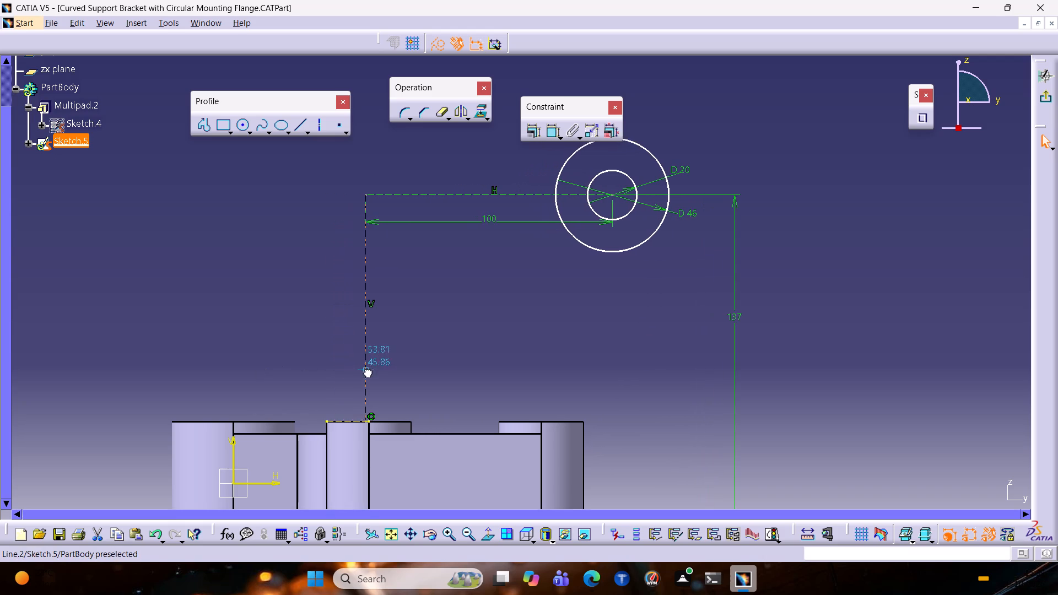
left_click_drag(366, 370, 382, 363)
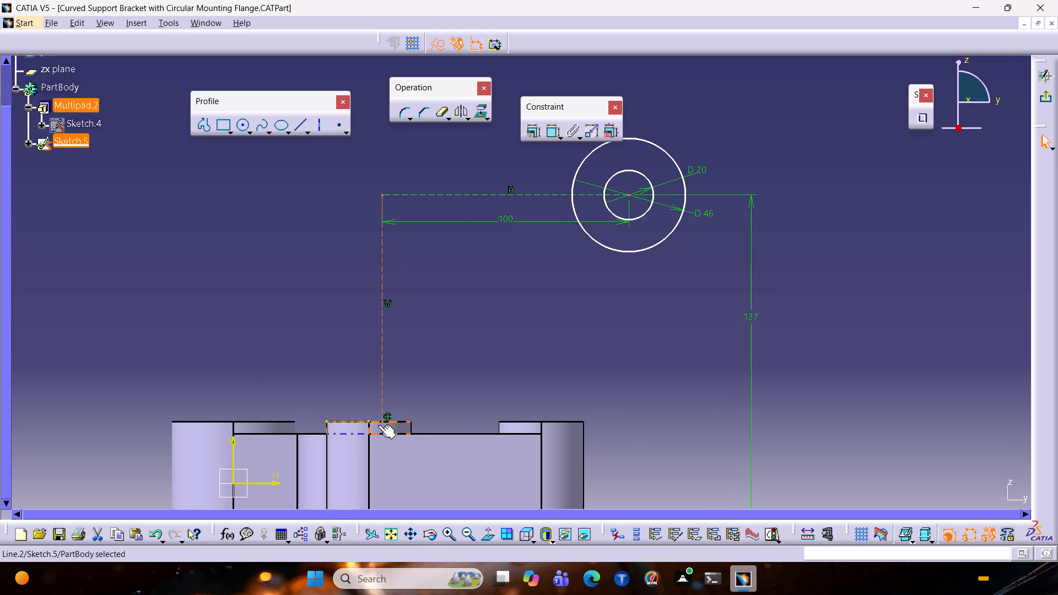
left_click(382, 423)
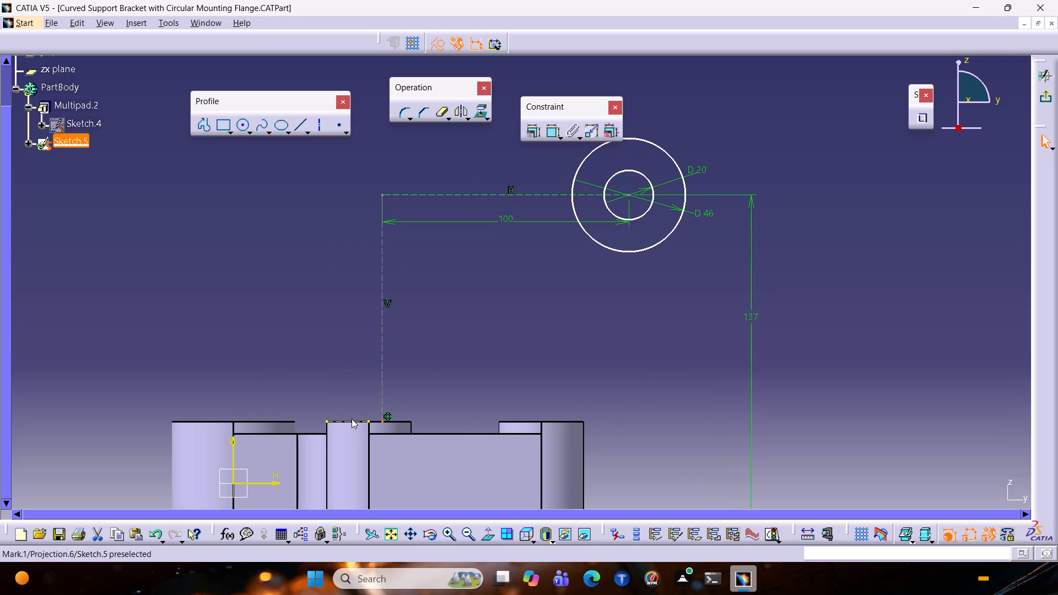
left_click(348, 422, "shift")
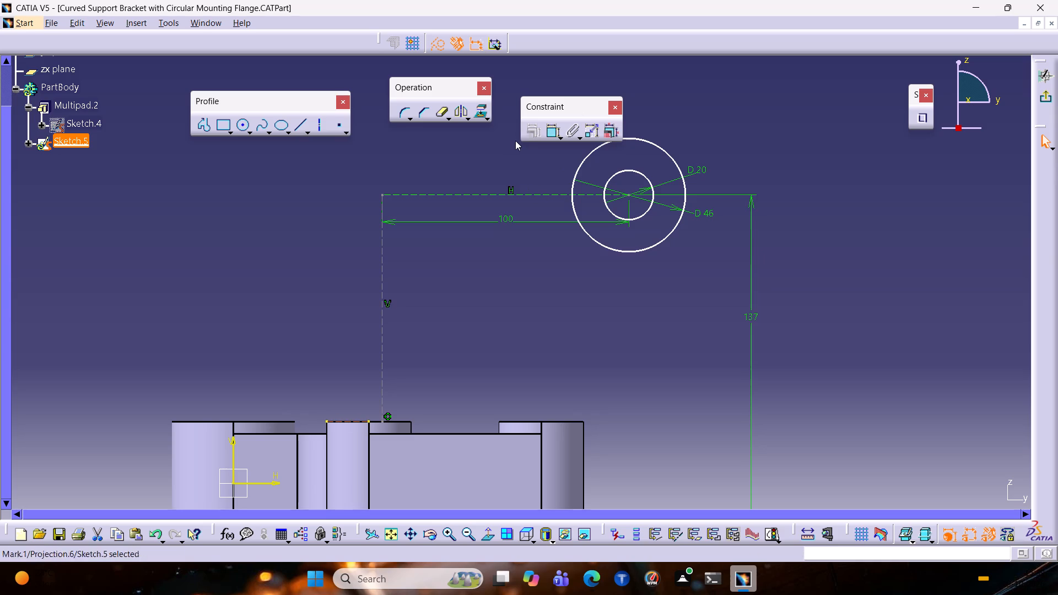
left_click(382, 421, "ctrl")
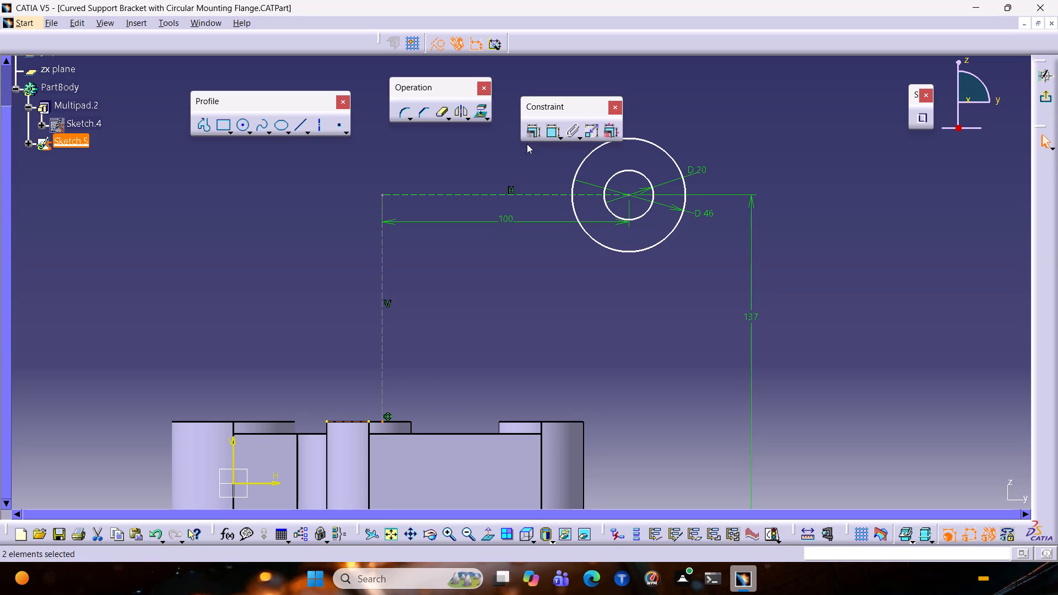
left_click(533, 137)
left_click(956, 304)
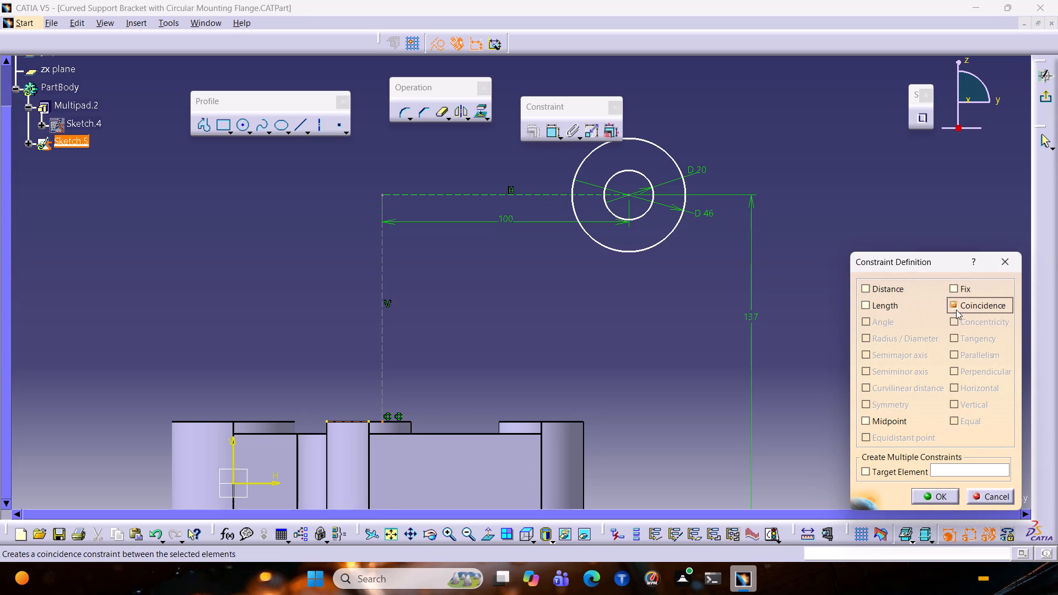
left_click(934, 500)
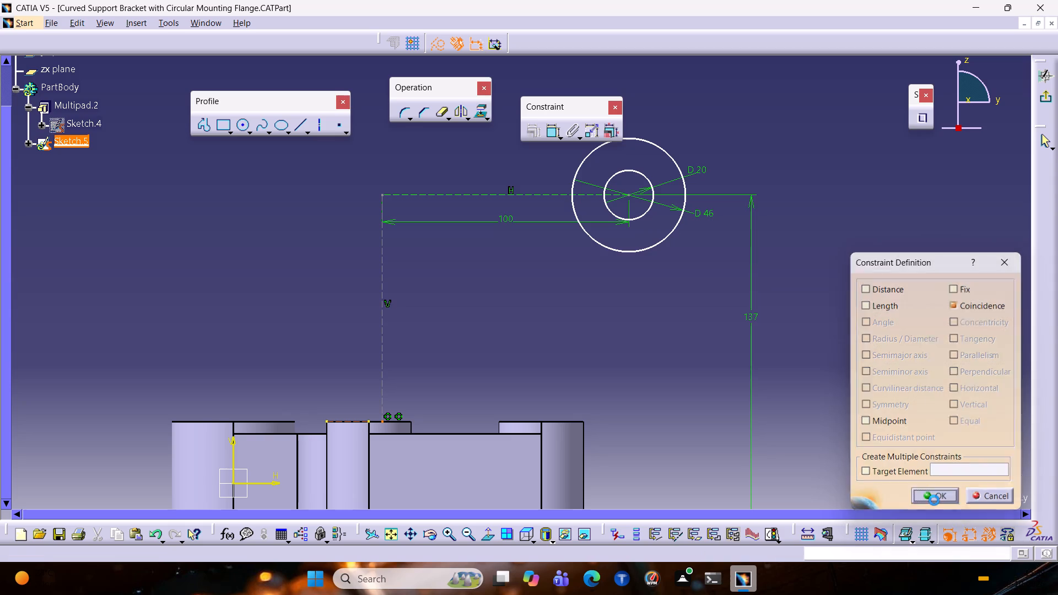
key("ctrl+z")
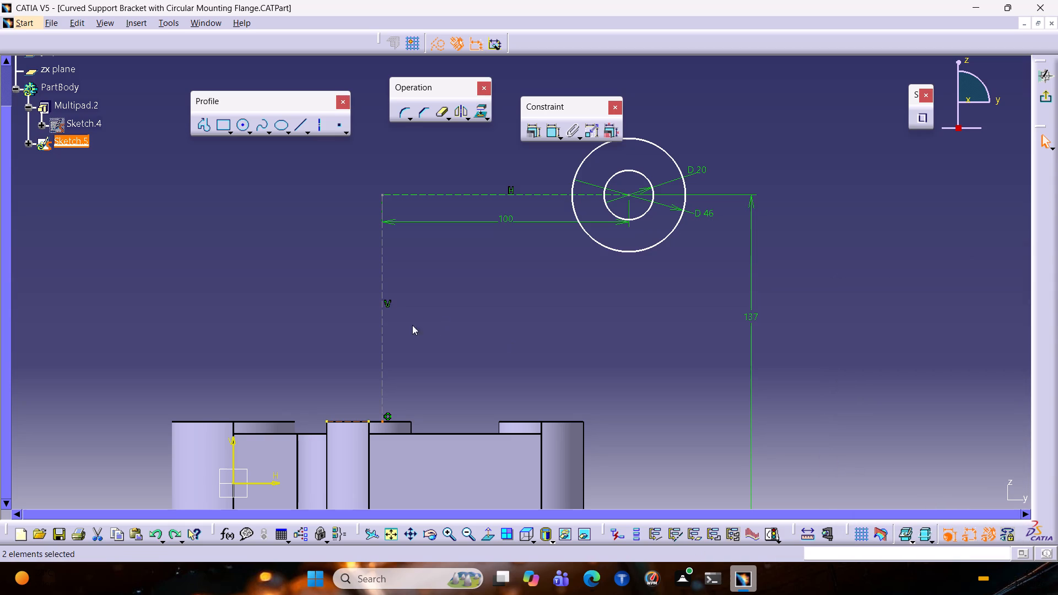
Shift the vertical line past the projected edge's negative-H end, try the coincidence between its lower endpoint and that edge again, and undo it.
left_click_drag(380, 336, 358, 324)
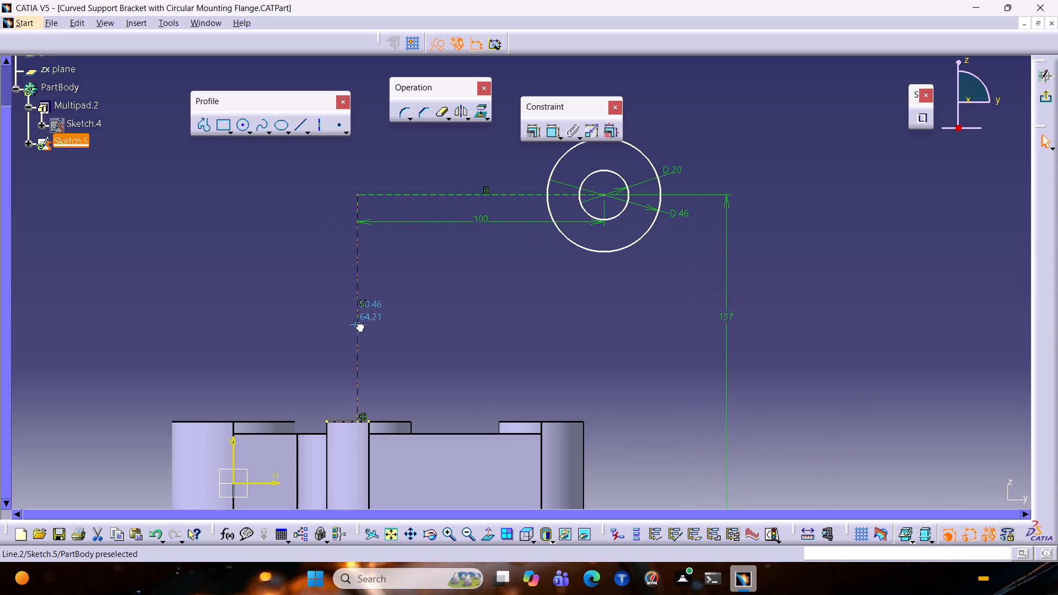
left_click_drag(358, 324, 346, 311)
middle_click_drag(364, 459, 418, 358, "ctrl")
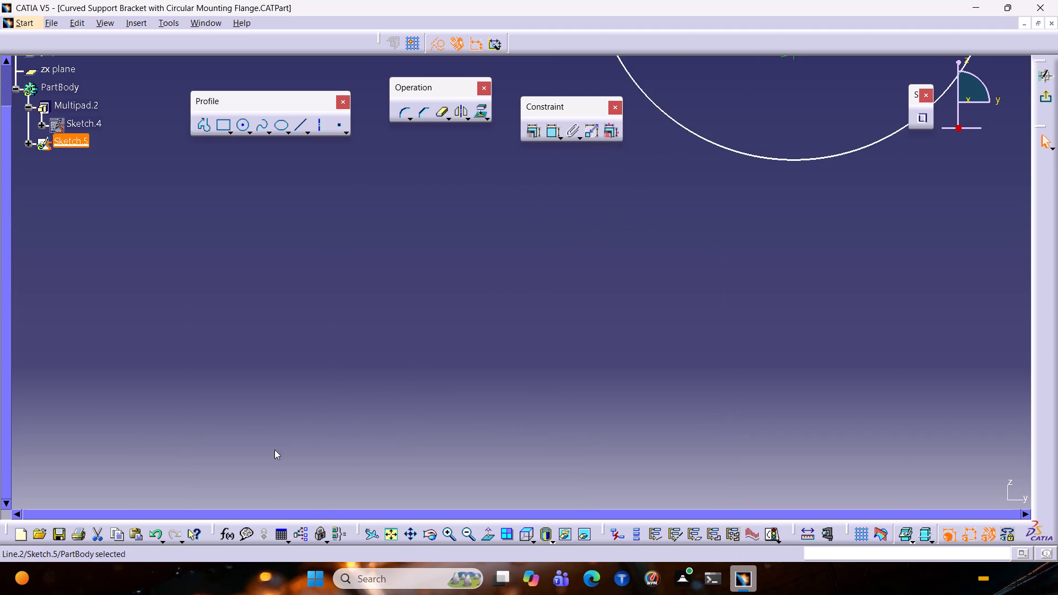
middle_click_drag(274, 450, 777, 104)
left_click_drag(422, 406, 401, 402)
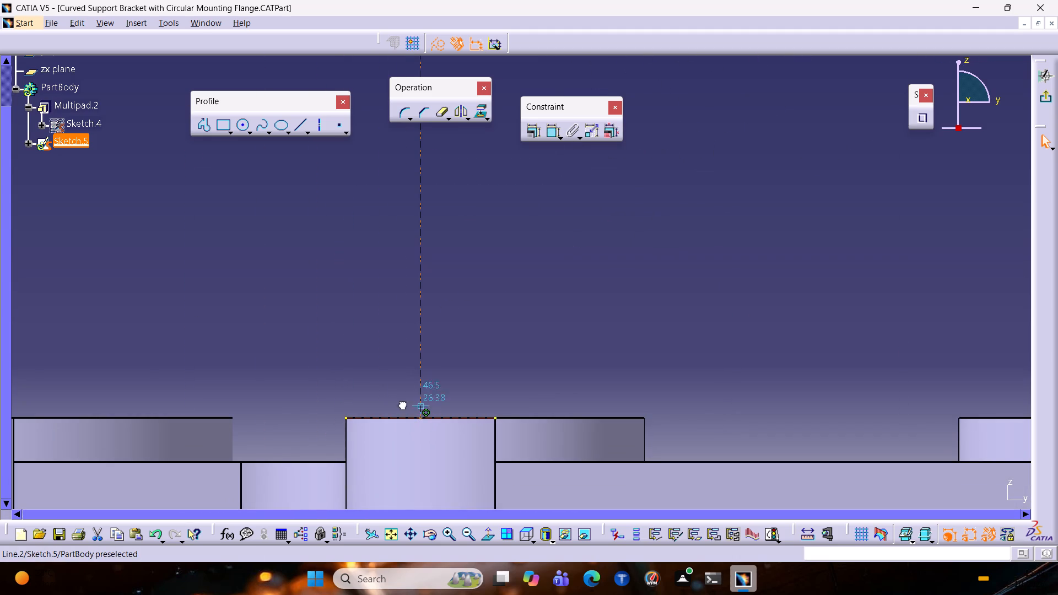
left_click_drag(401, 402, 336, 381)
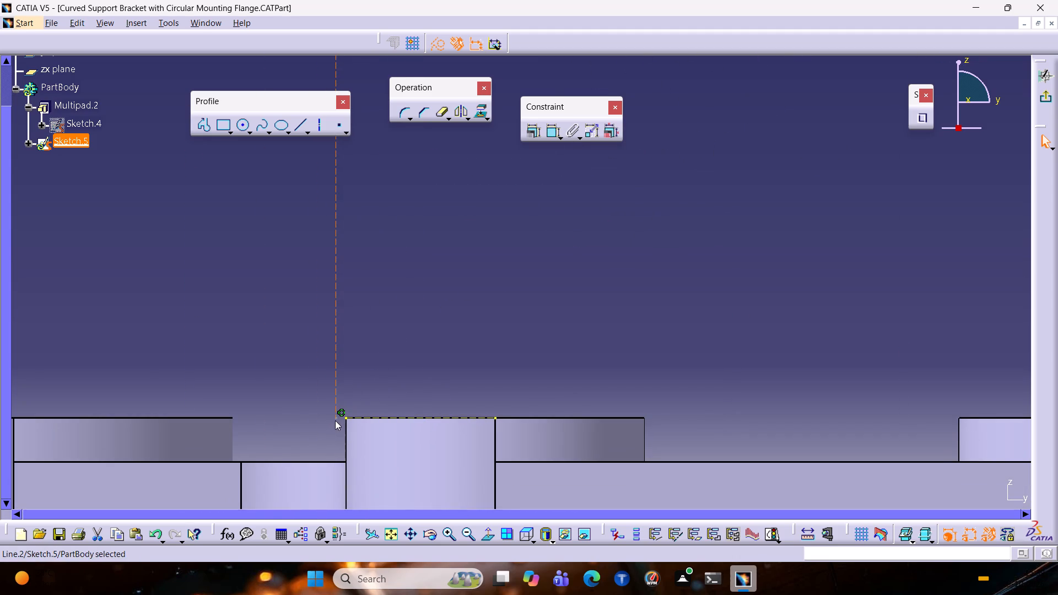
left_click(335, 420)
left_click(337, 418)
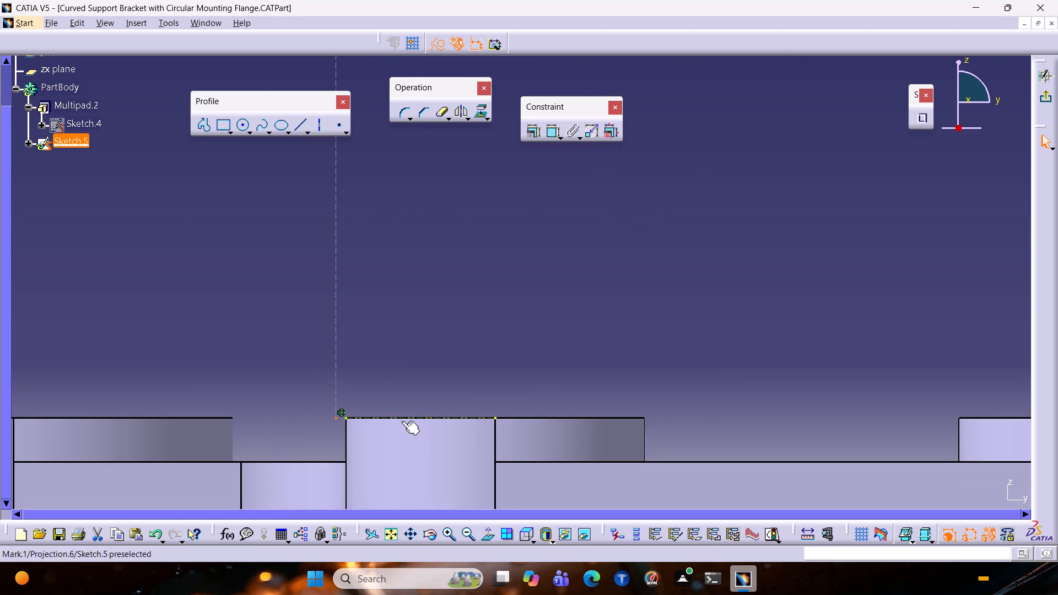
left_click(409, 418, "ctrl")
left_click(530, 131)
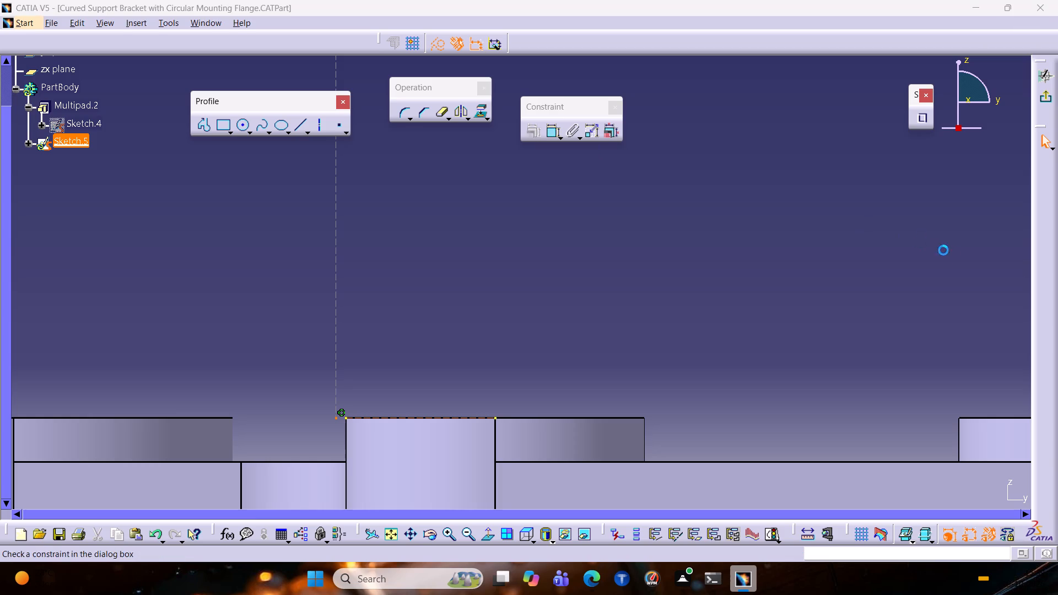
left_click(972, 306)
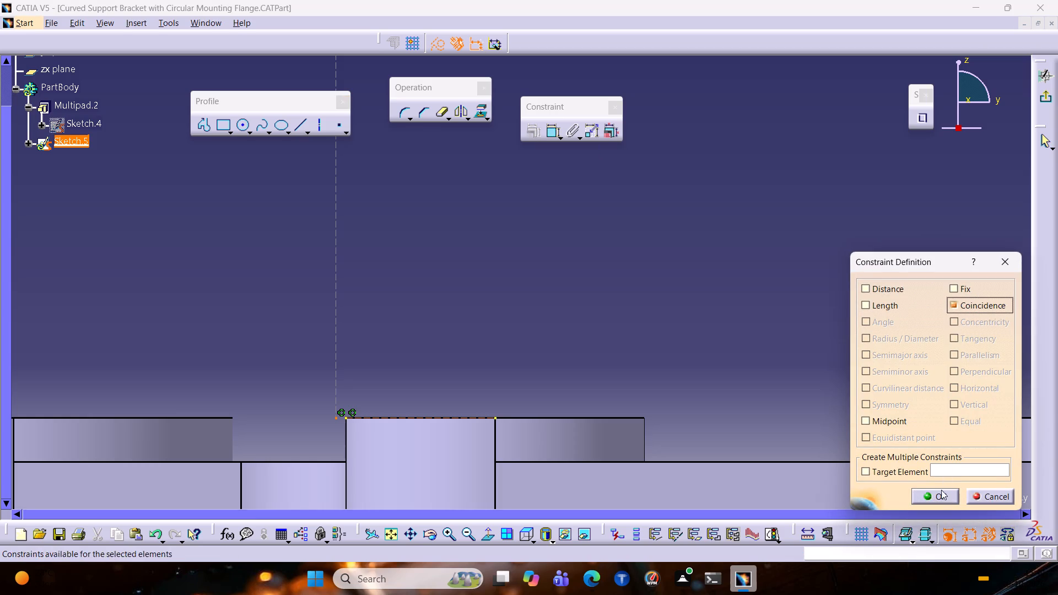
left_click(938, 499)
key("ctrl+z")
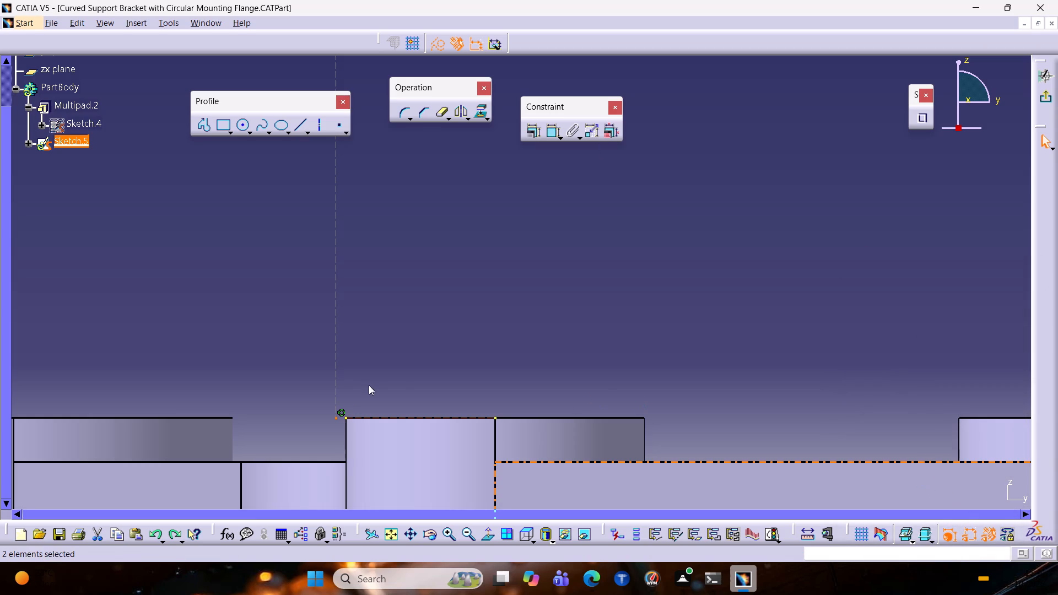
Move the vertical construction line back so that its lower end lies near the middle of the projected edge.
left_click_drag(337, 367, 420, 368)
left_click_drag(421, 380, 433, 327)
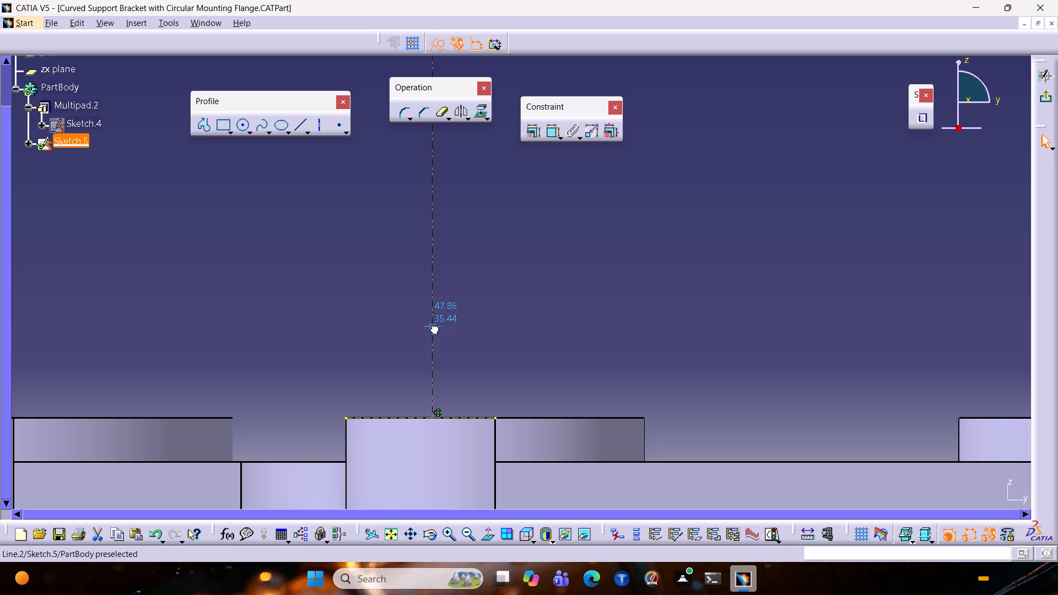
left_click_drag(433, 327, 439, 347)
Convert the projected top edge of the narrow cylinder from a construction element into a standard element.
middle_click_drag(710, 183, 692, 269, "ctrl")
middle_click_drag(669, 166, 619, 256)
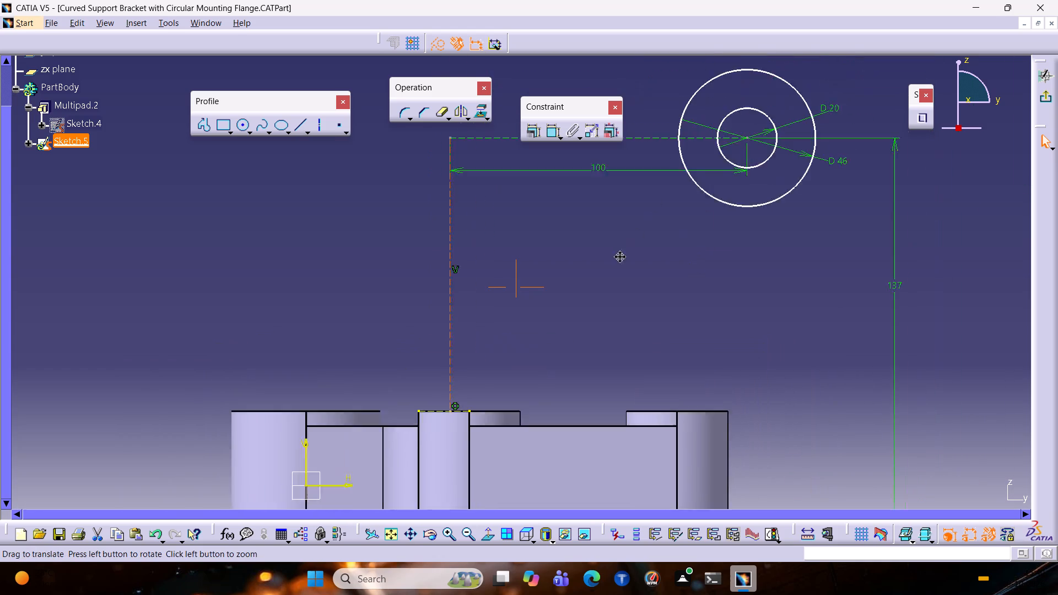
middle_click_drag(619, 256, 532, 276)
middle_click_drag(643, 241, 631, 279, "ctrl")
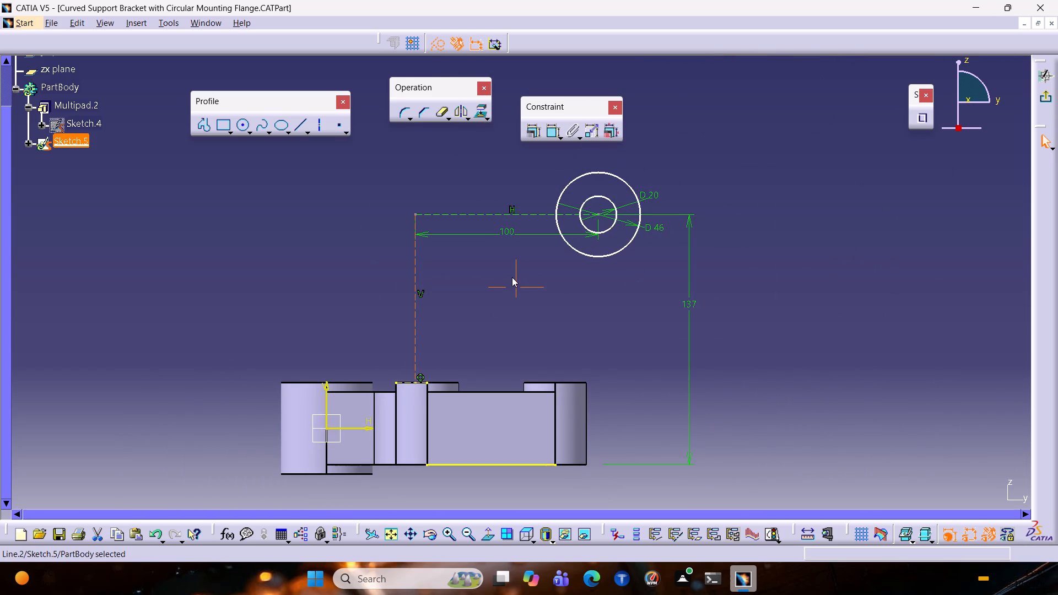
left_click(409, 383)
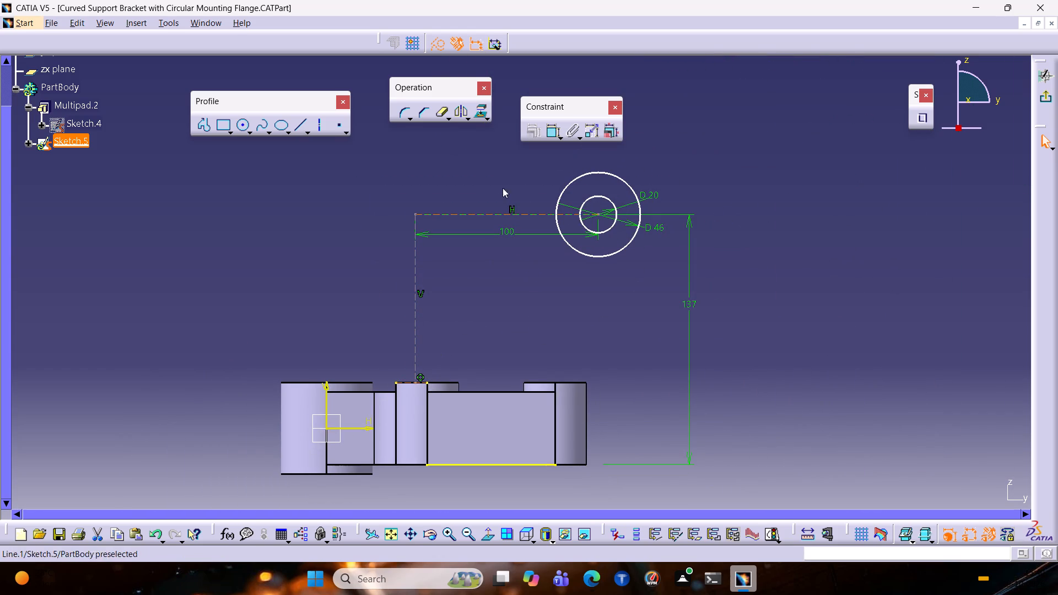
left_click(437, 45)
left_click(466, 338)
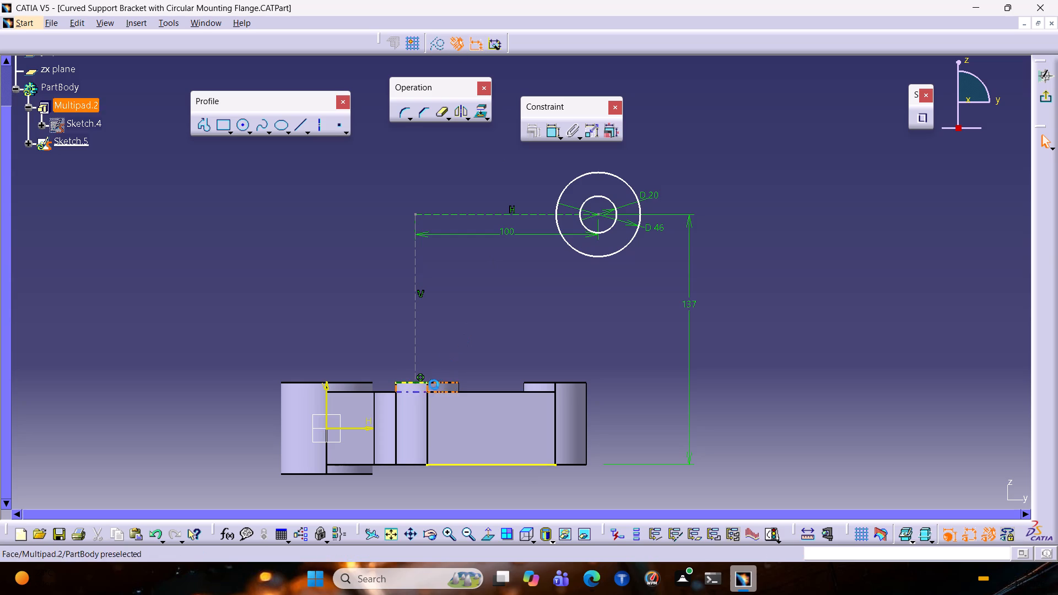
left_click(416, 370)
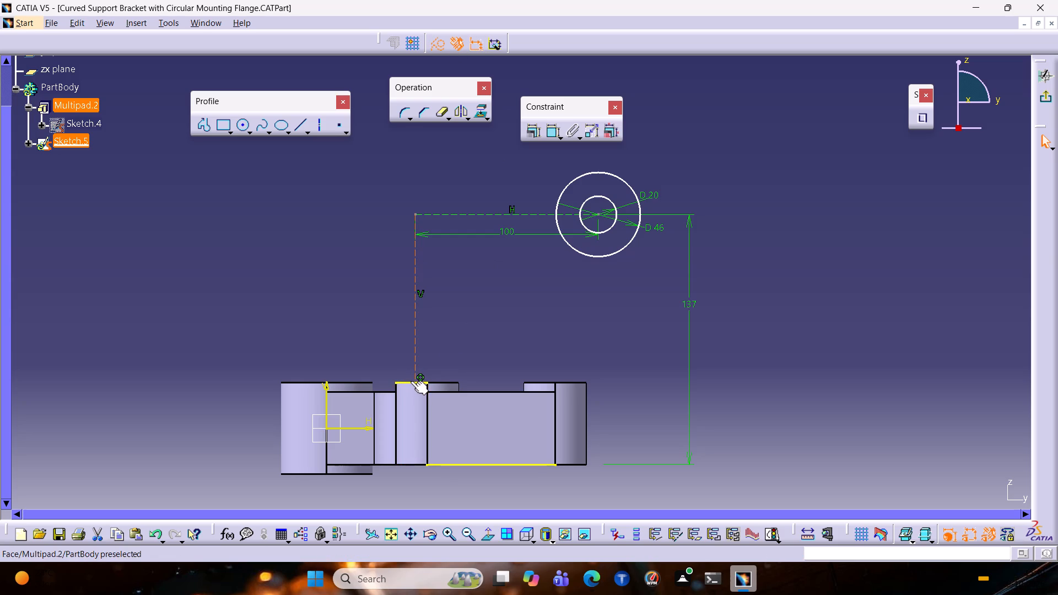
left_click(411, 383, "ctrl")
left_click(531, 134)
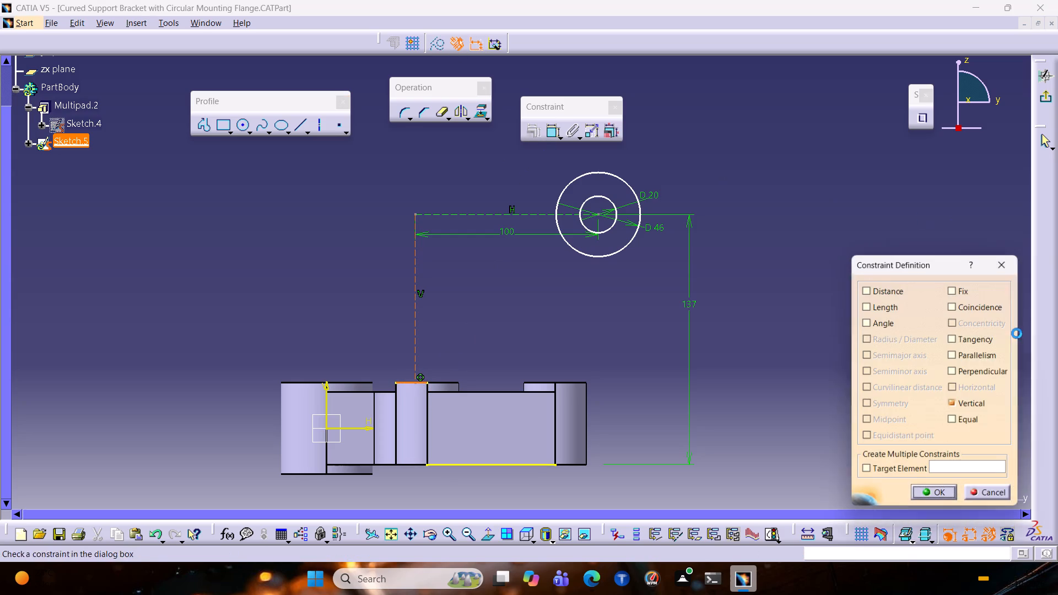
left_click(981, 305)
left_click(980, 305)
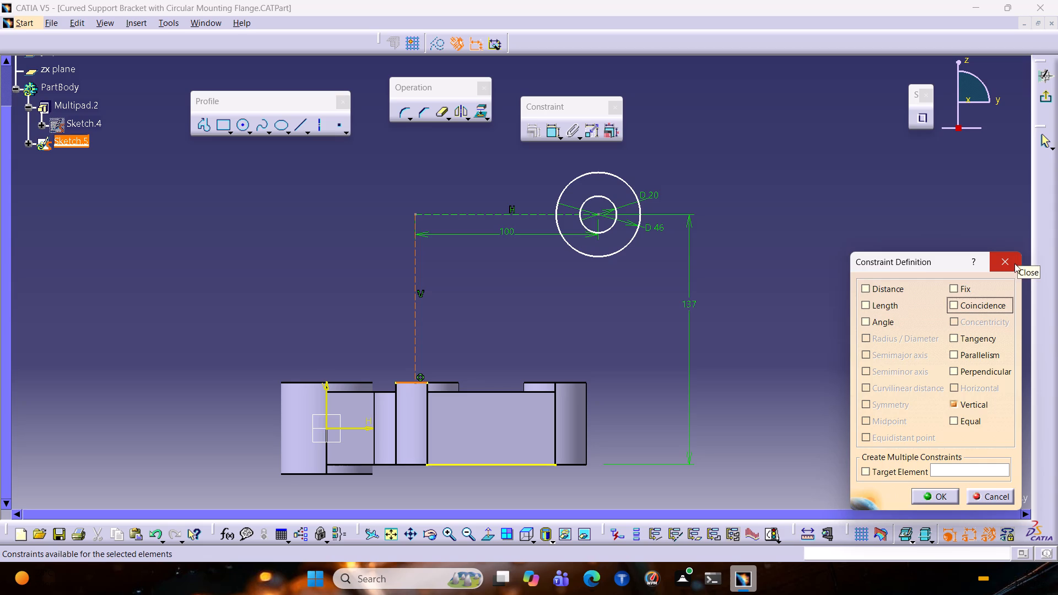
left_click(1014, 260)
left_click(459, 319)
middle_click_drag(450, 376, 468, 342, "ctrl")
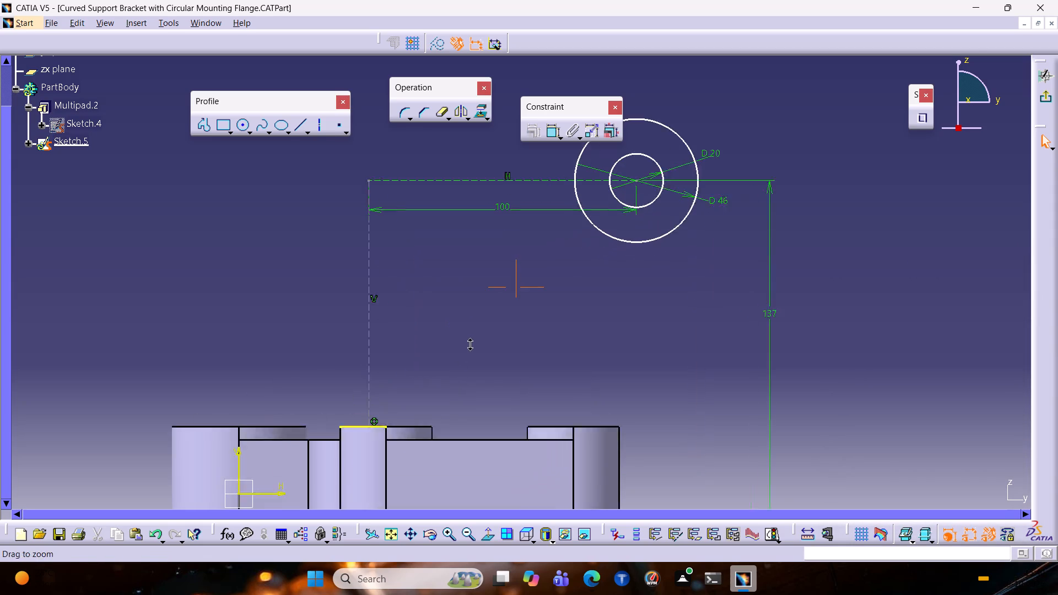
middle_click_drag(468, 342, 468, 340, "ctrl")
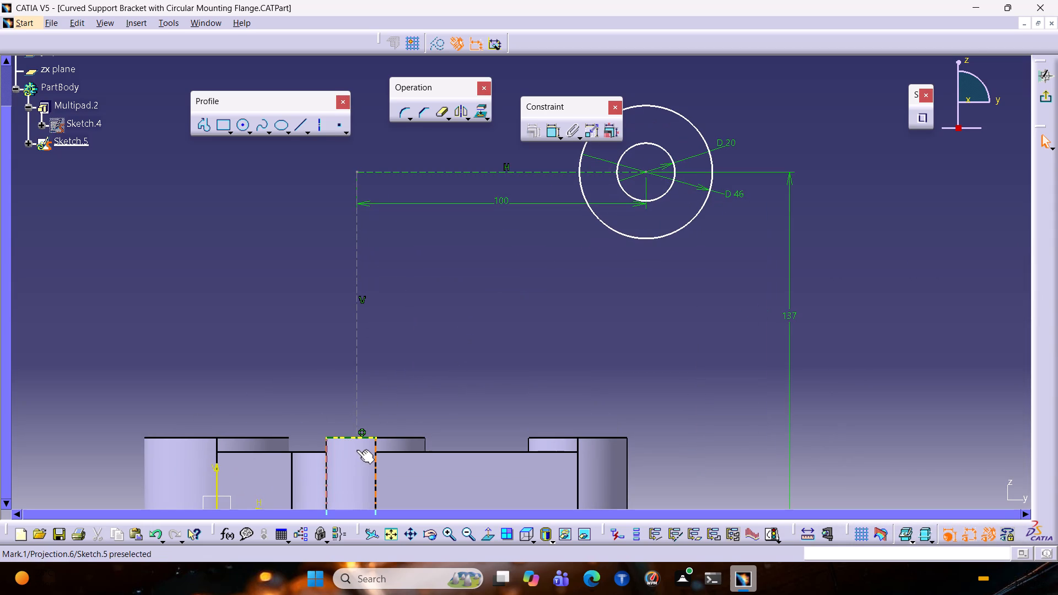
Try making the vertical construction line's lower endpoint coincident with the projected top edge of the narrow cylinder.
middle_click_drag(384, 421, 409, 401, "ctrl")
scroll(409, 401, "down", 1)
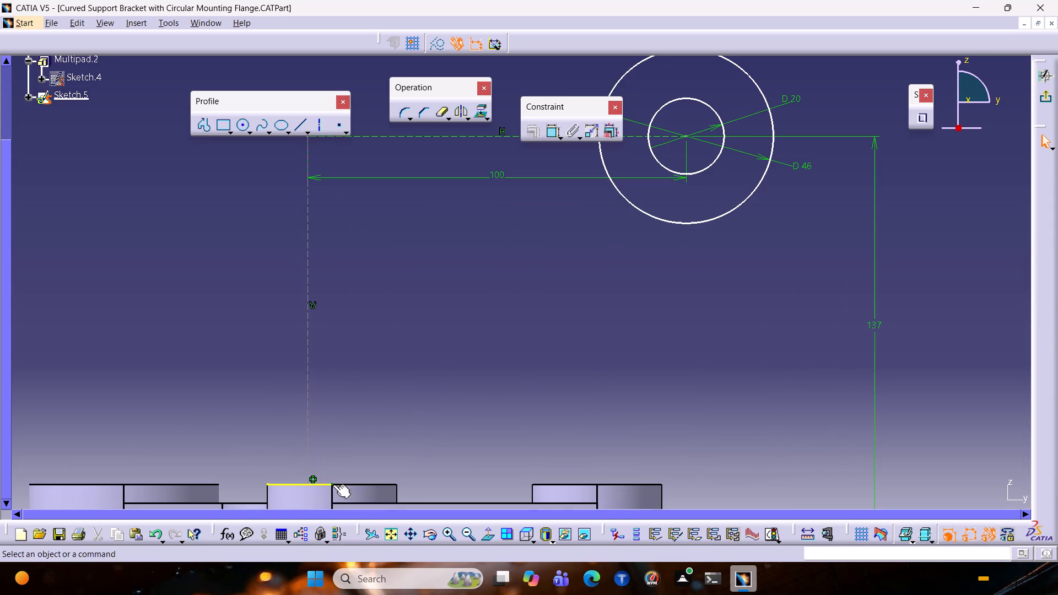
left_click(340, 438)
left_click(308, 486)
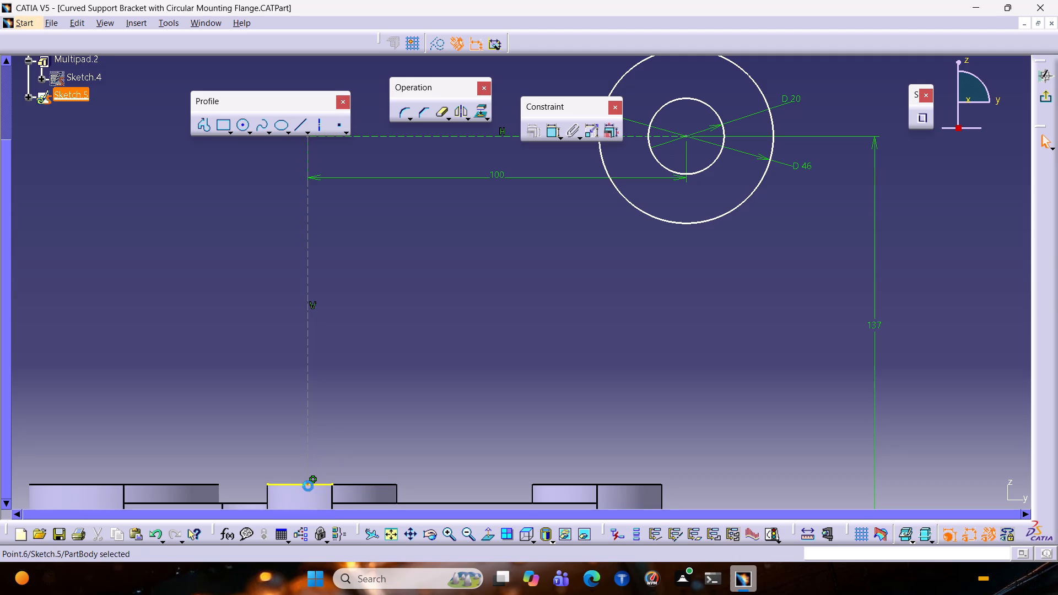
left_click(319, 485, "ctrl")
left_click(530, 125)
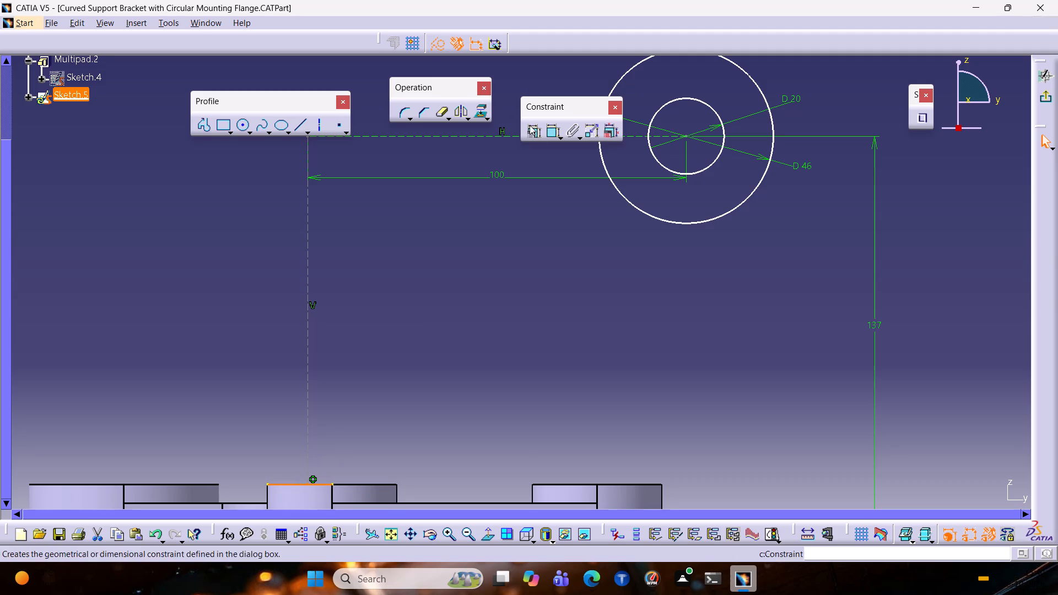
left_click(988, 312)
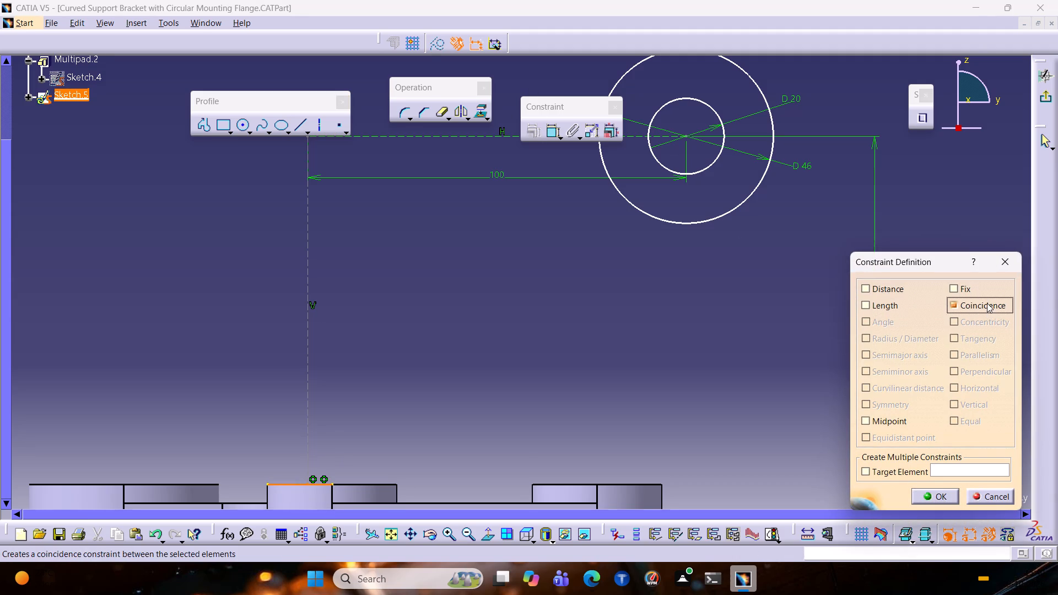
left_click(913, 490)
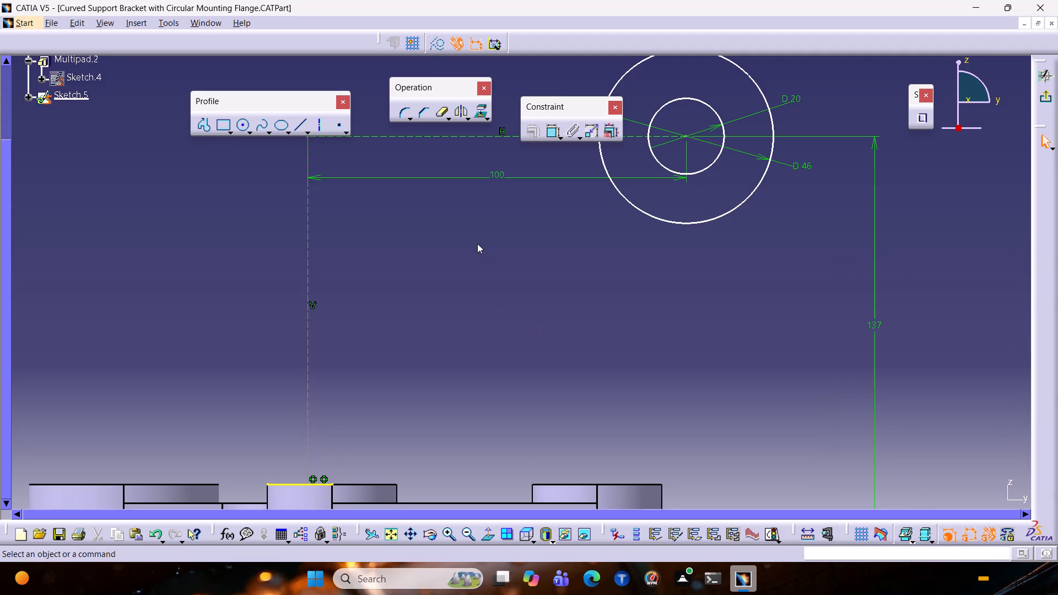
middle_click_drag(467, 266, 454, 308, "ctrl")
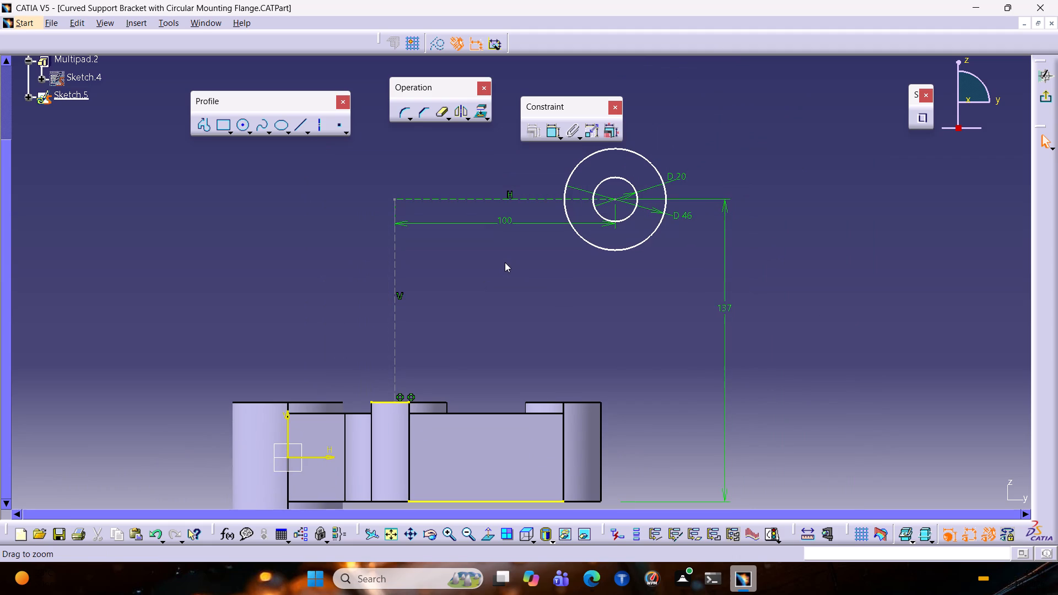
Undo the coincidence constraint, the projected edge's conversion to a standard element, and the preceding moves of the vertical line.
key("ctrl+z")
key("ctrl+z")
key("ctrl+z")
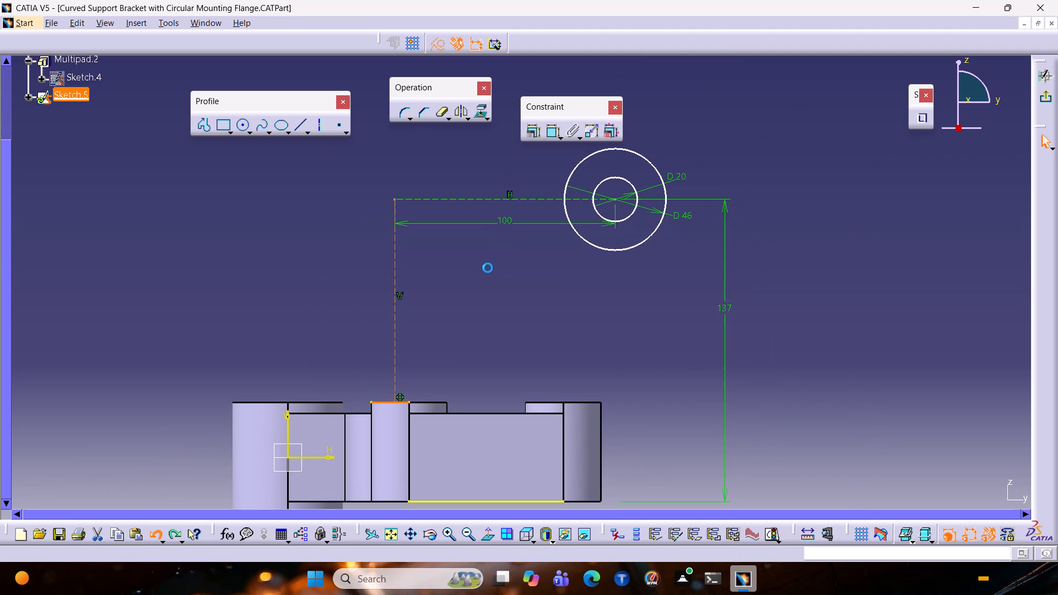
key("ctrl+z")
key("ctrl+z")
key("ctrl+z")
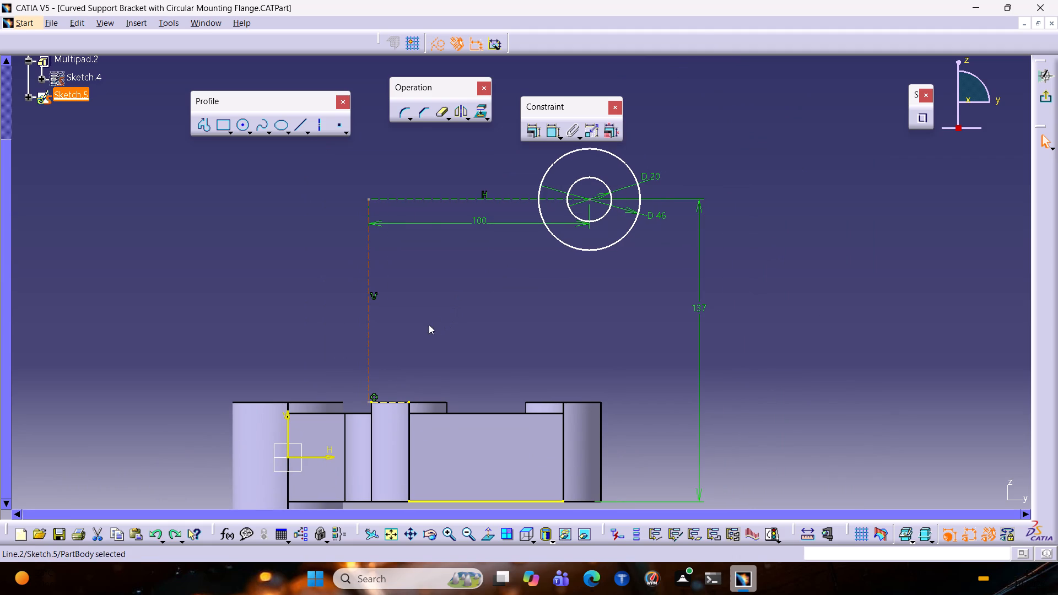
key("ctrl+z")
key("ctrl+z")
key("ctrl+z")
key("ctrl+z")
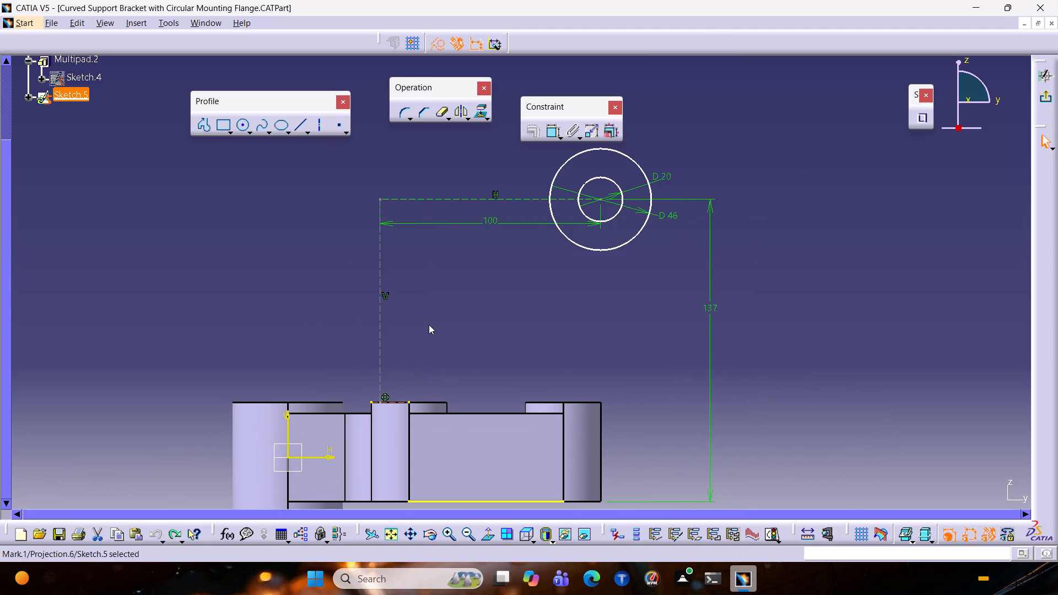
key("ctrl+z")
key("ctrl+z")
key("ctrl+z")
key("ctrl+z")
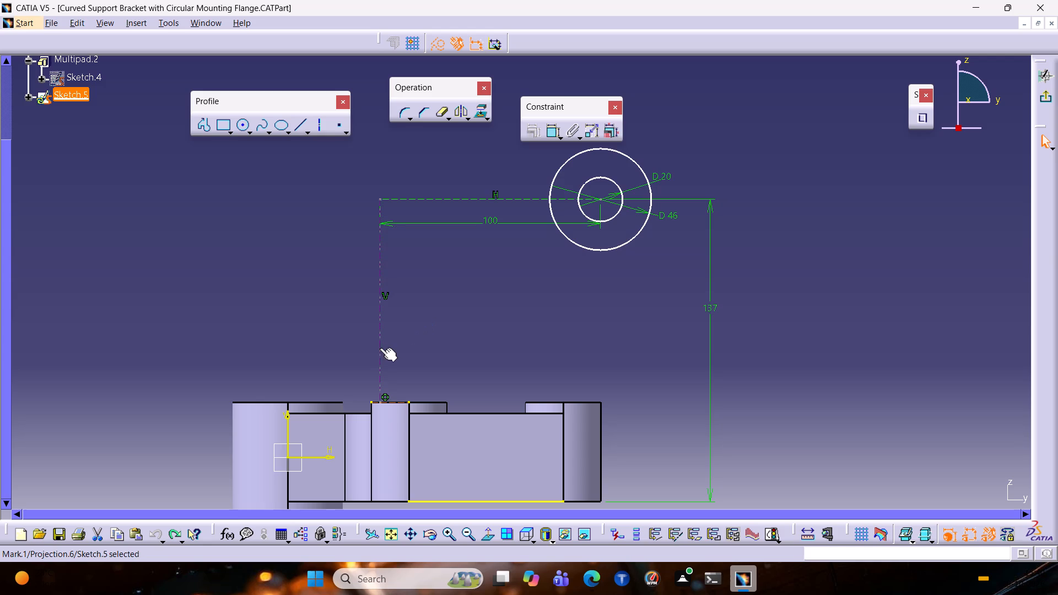
Delete the vertical construction line between the horizontal construction line and the projected edge.
left_click(379, 348)
key("space")
key("Delete")
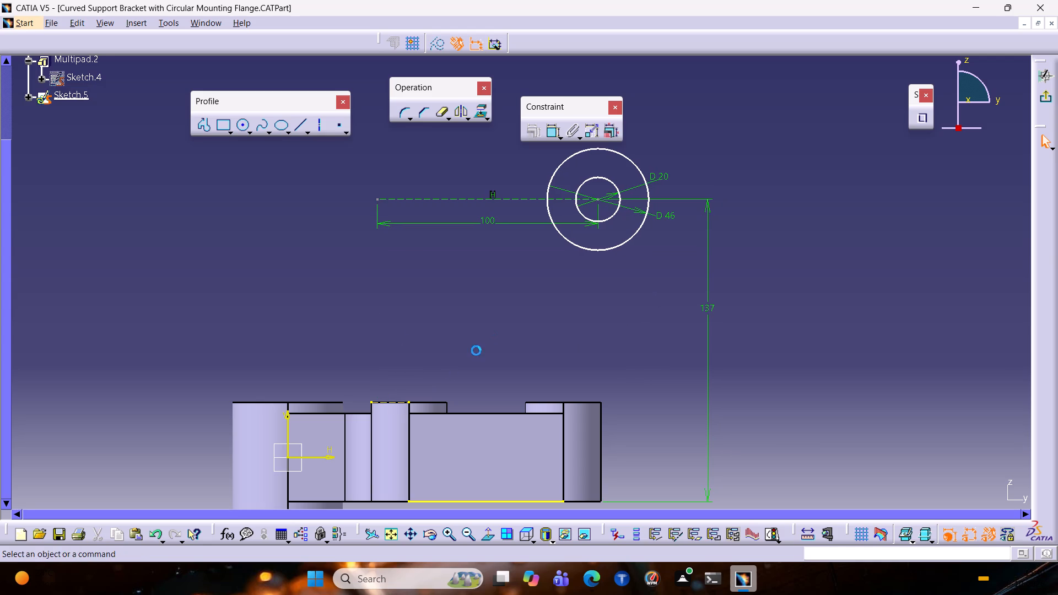
Convert the projected top edge of the narrow cylinder from a construction element into a standard element.
left_click(398, 402)
left_click(440, 51)
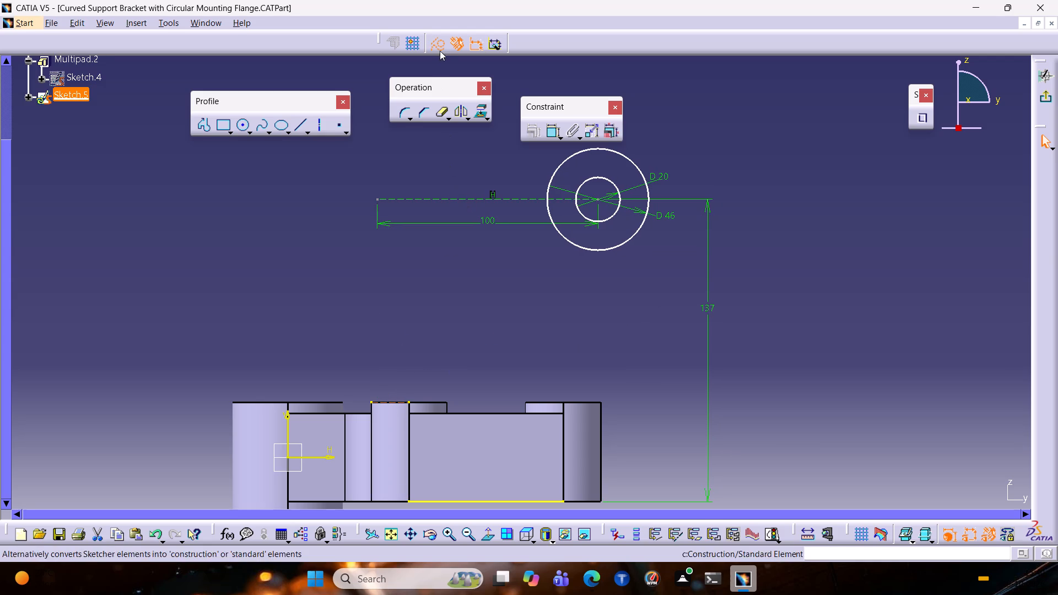
left_click(406, 314)
Draw a vertical profile line from the free end of the horizontal construction line down to the projected edge.
left_click(197, 122)
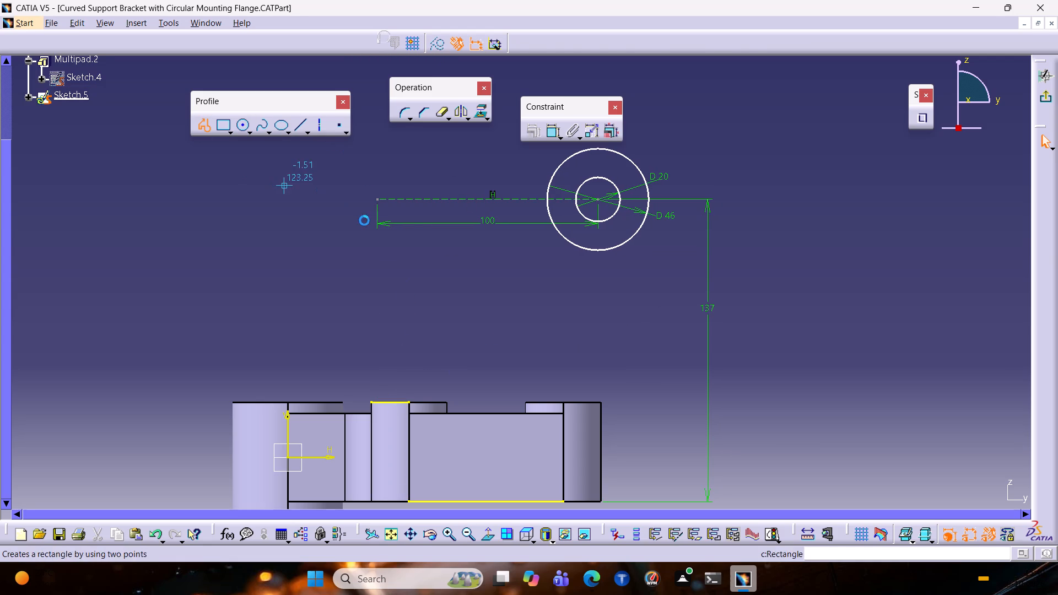
left_click(376, 200)
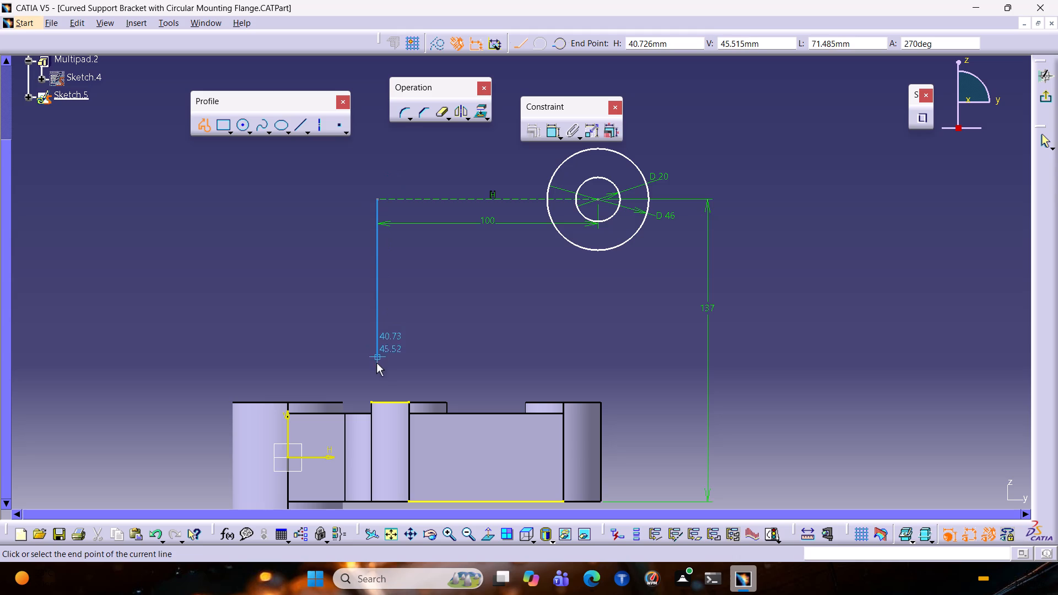
left_click(377, 403)
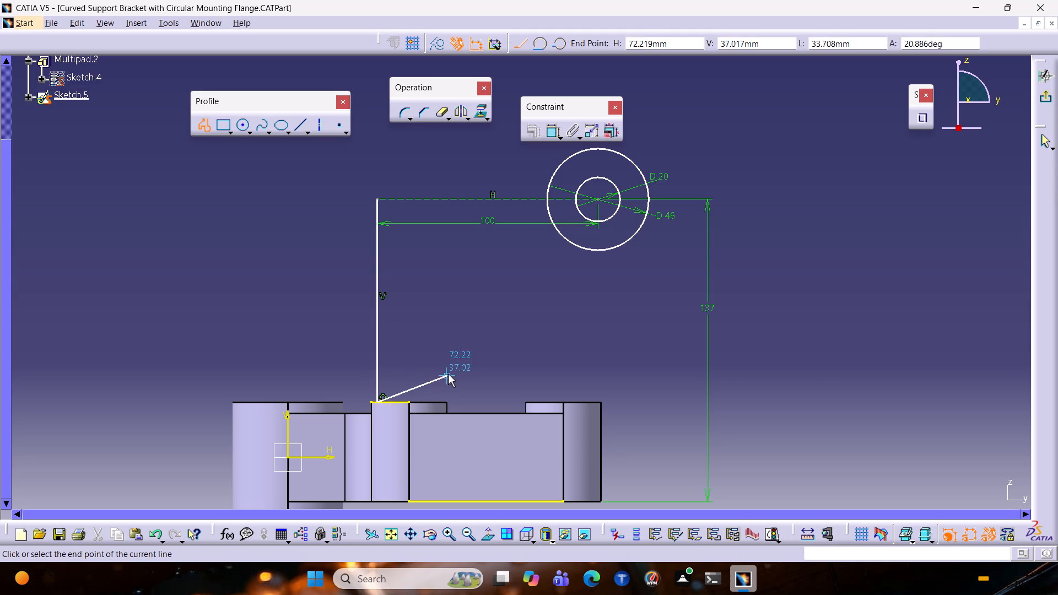
key("Escape")
key("Escape")
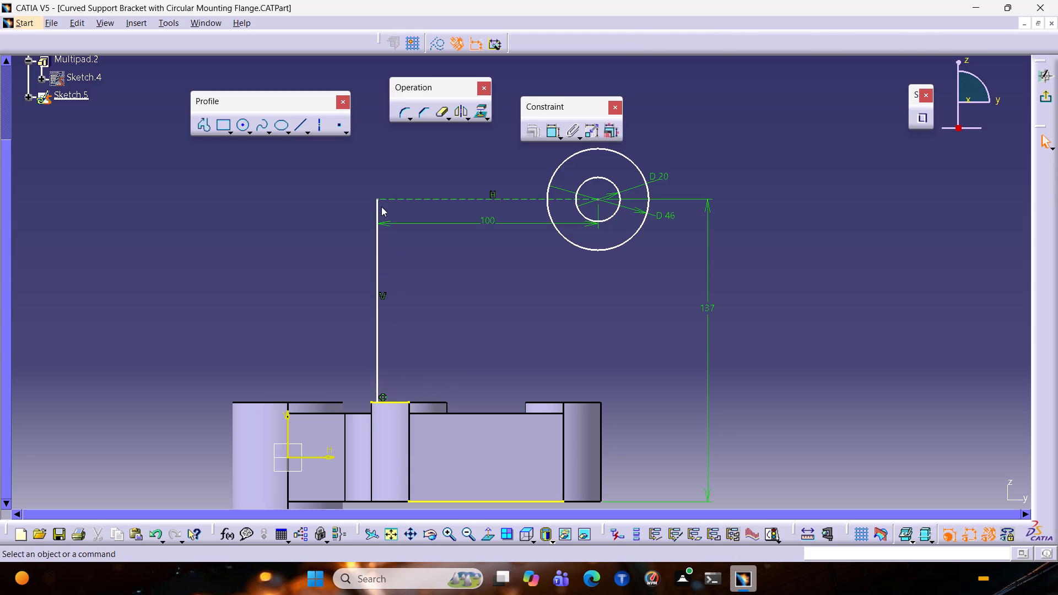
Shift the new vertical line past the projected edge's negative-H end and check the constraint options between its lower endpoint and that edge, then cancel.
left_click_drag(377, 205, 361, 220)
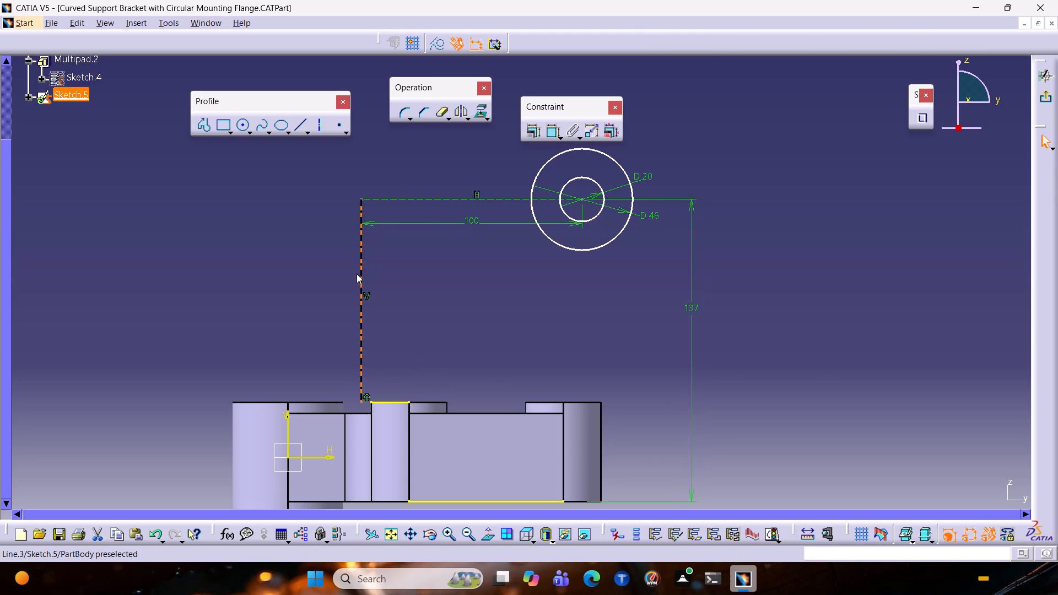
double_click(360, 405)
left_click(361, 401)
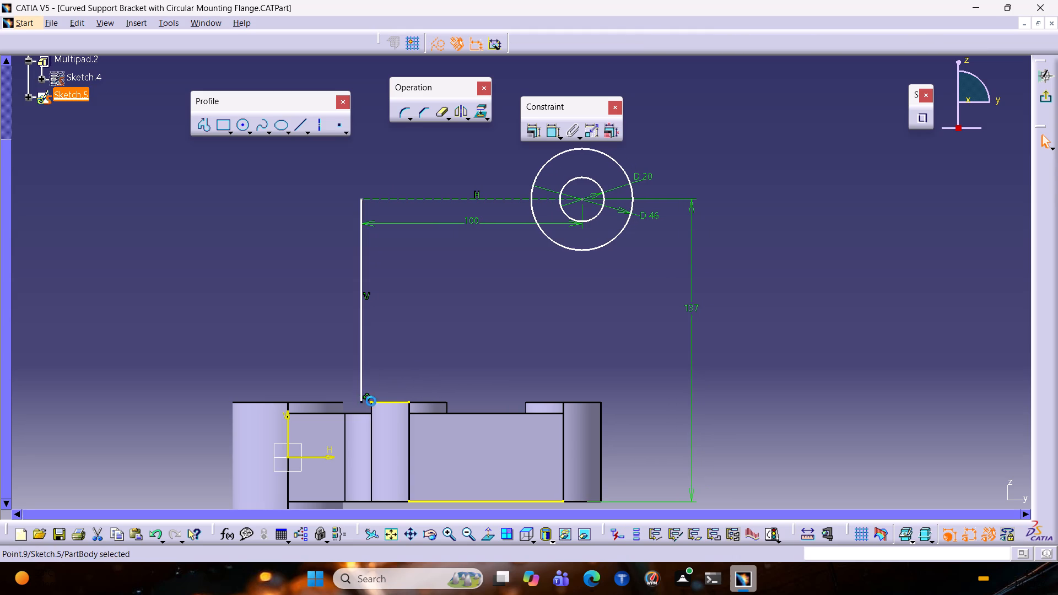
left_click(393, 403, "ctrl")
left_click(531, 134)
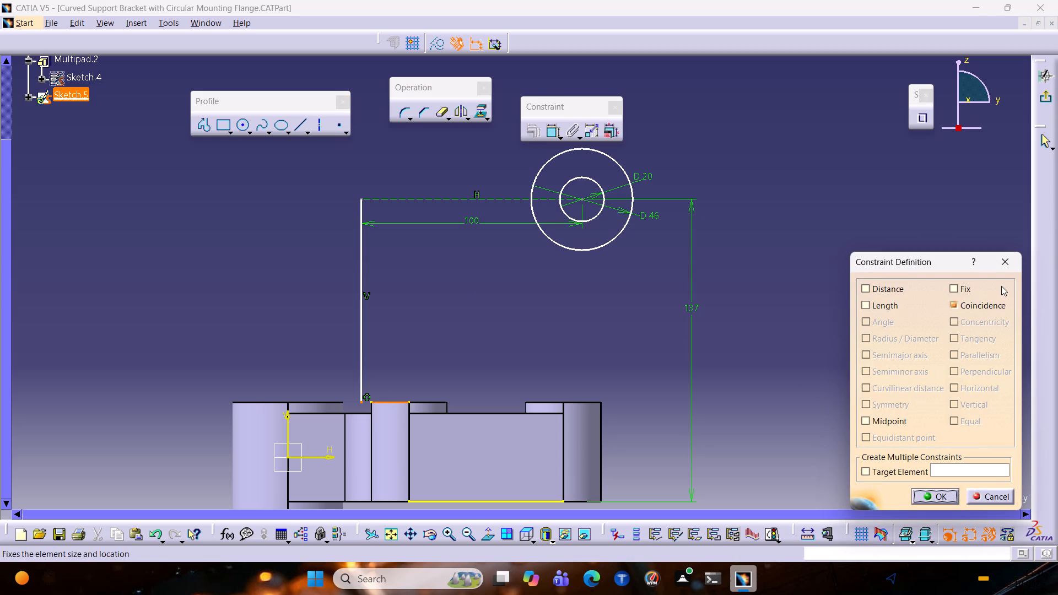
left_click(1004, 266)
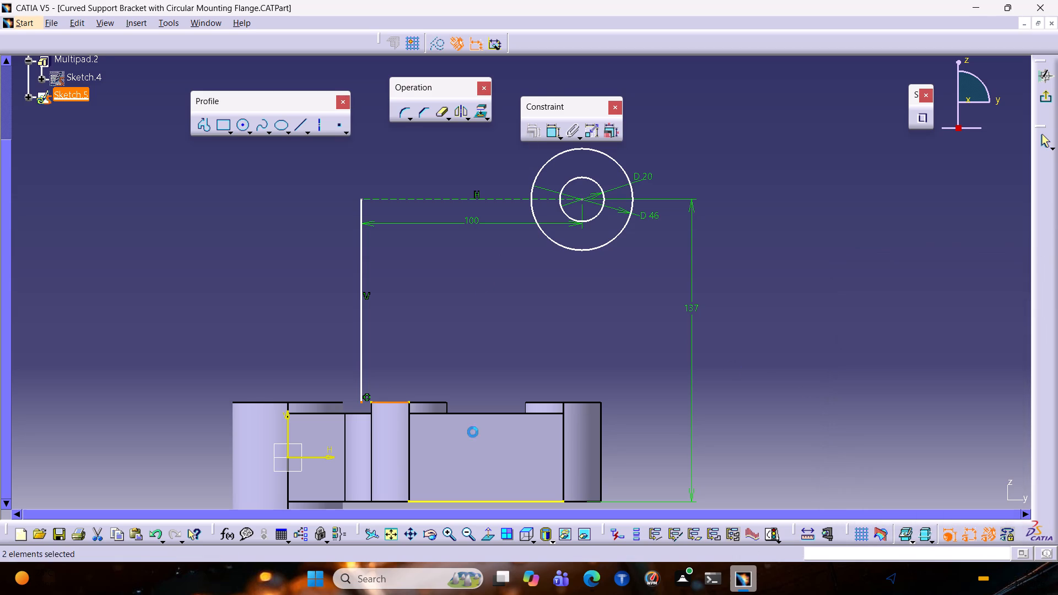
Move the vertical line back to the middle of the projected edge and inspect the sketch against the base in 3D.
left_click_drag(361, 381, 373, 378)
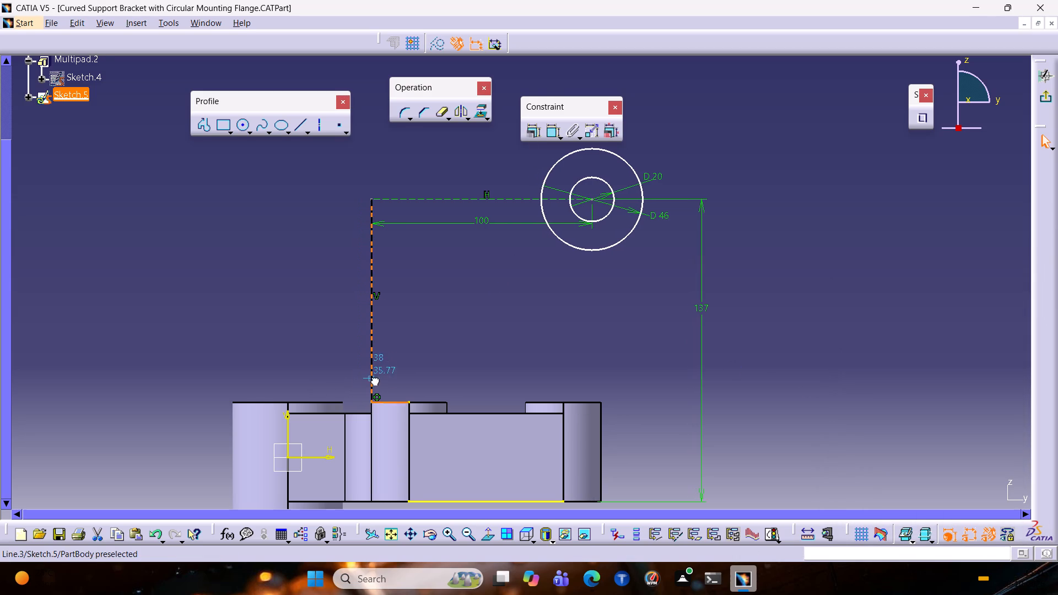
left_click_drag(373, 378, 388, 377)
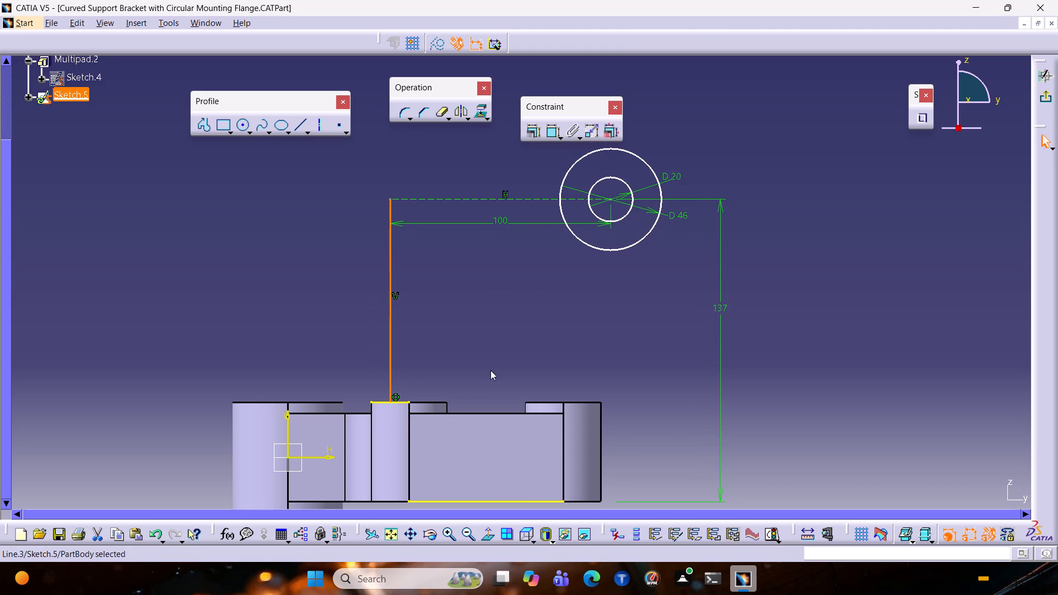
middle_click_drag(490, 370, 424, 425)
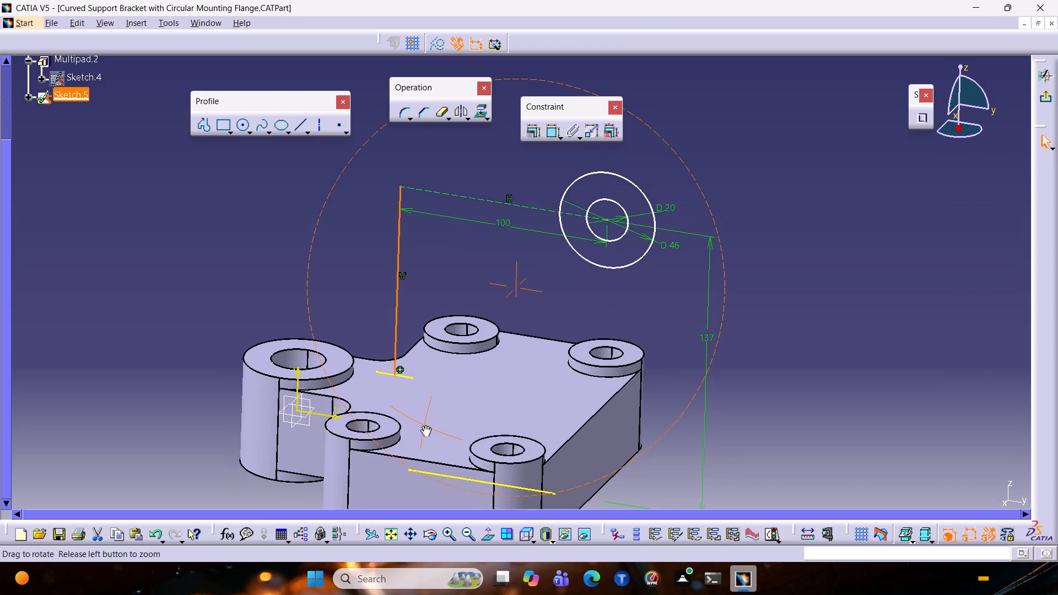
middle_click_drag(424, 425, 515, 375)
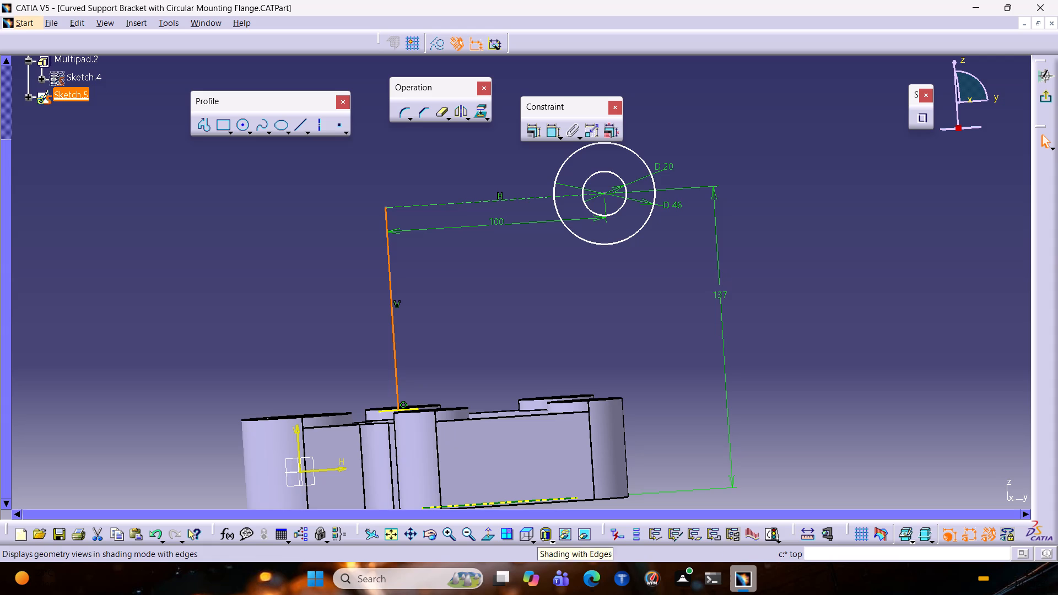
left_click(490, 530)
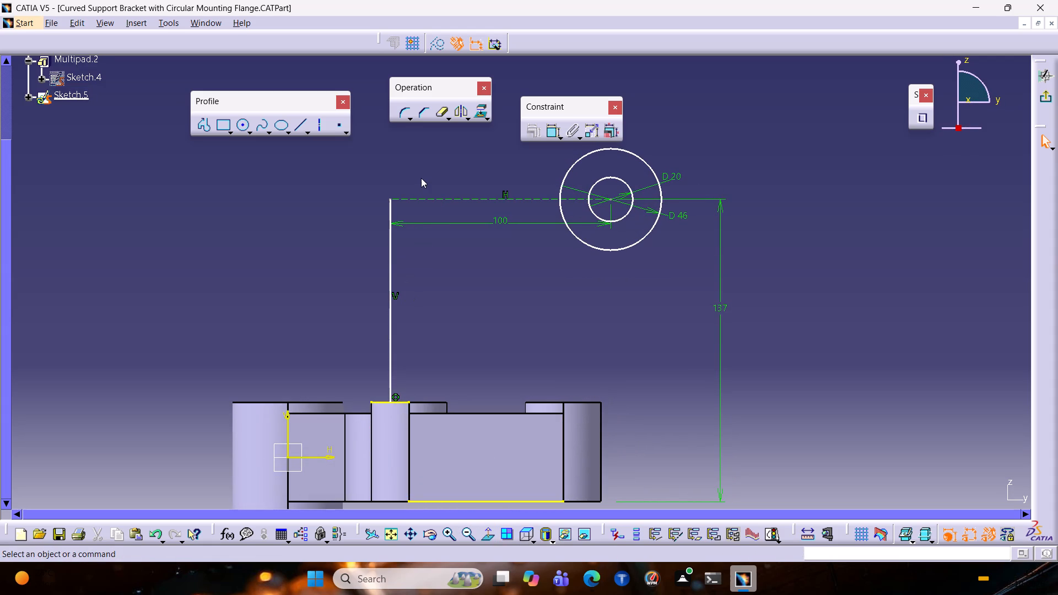
Shift the vertical line towards the projected edge's positive-H end and select that edge.
left_click_drag(388, 317, 403, 317)
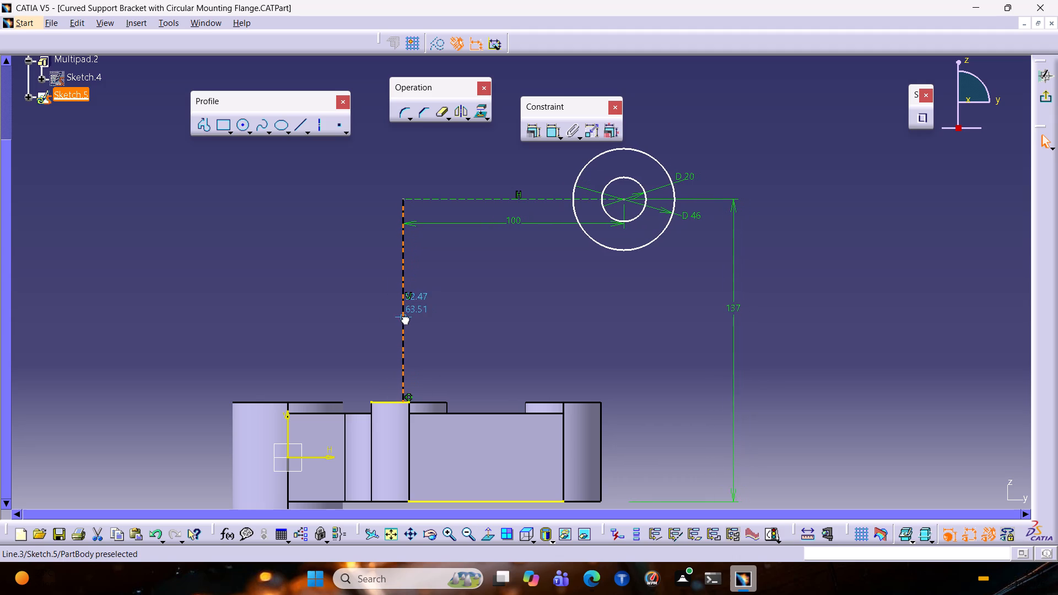
left_click_drag(403, 317, 400, 319)
left_click(375, 404)
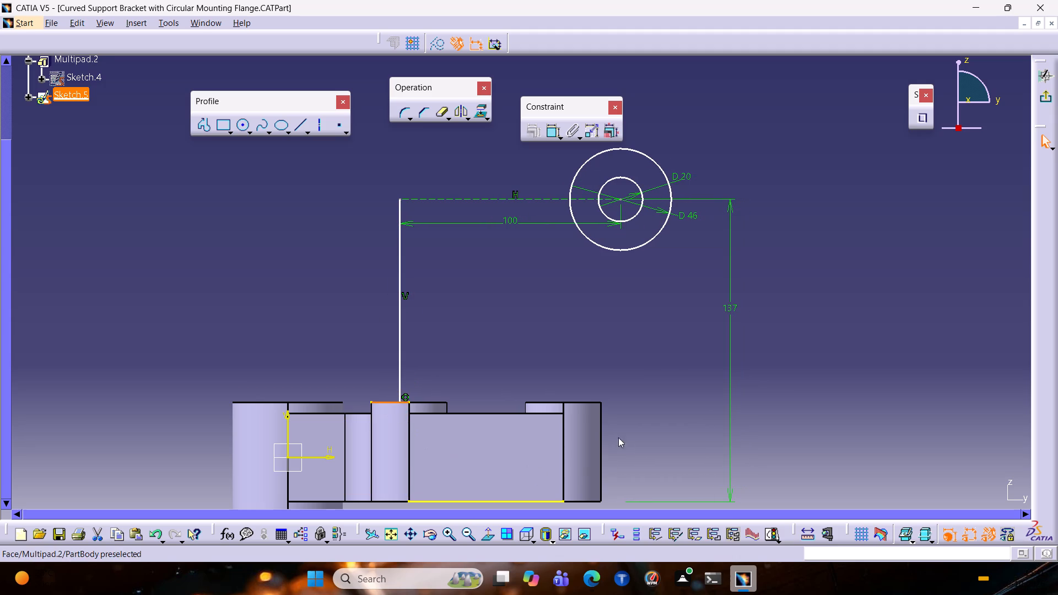
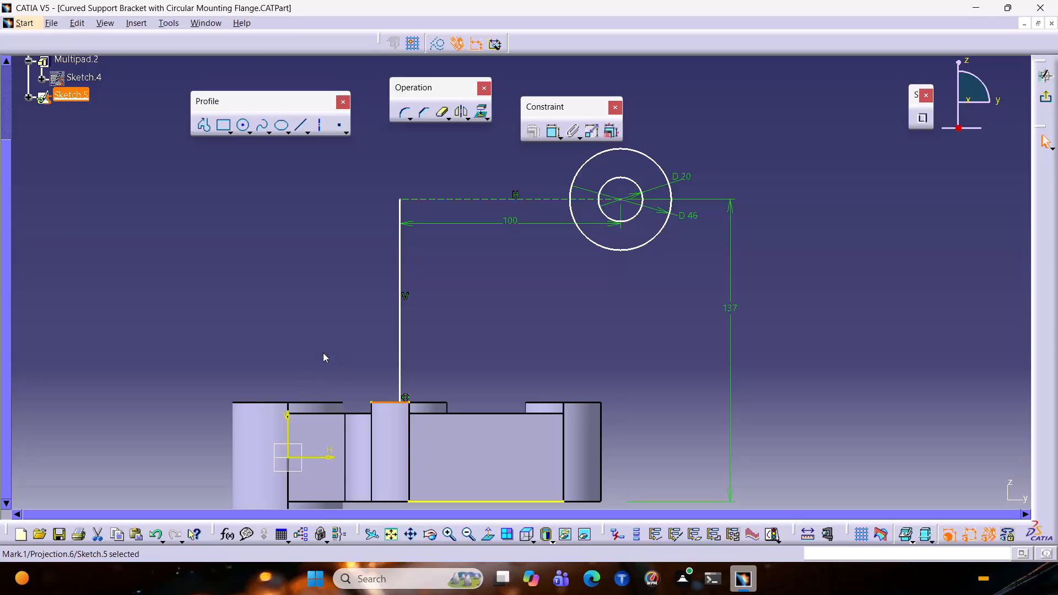
Delete the horizontal dashed construction line at the concentric circles' centre and the vertical line rising from the bracket's top edge.
left_click_drag(468, 166, 418, 252)
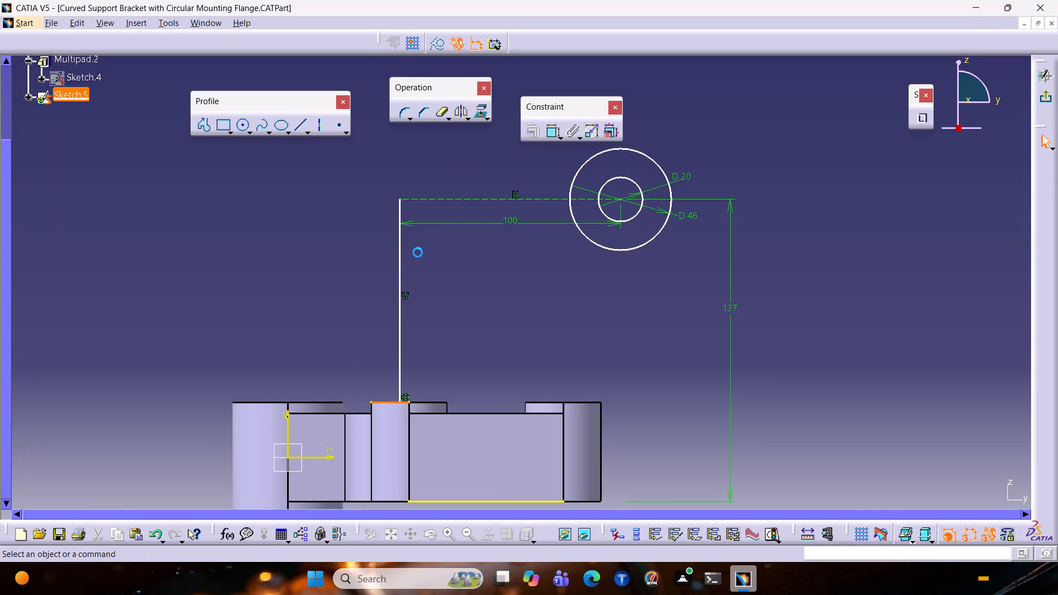
left_click_drag(418, 252, 402, 274)
left_click_drag(388, 271, 380, 278)
left_click_drag(437, 167, 384, 266)
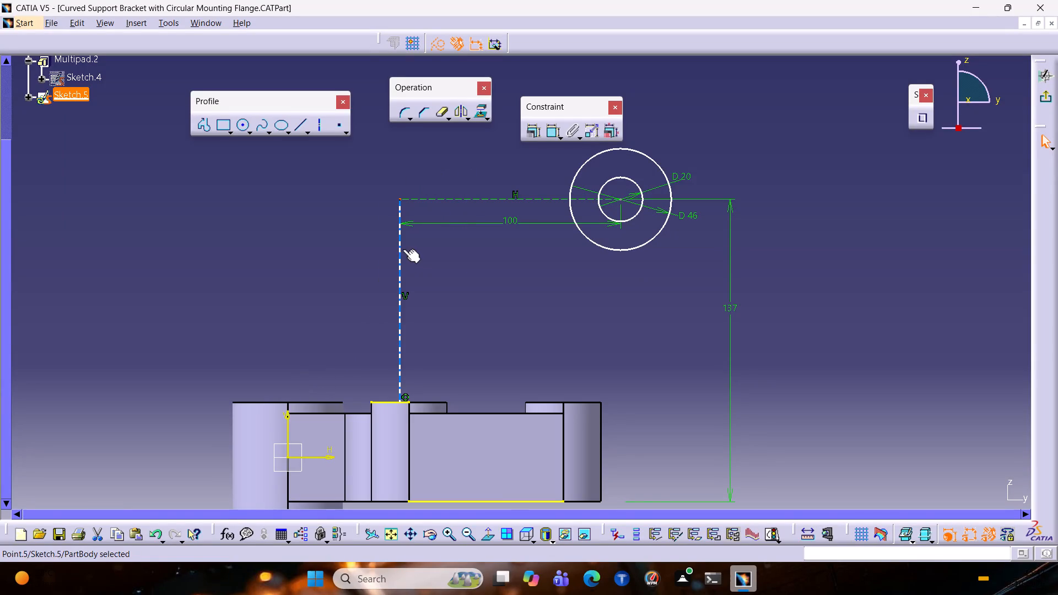
left_click(397, 250)
key("Delete")
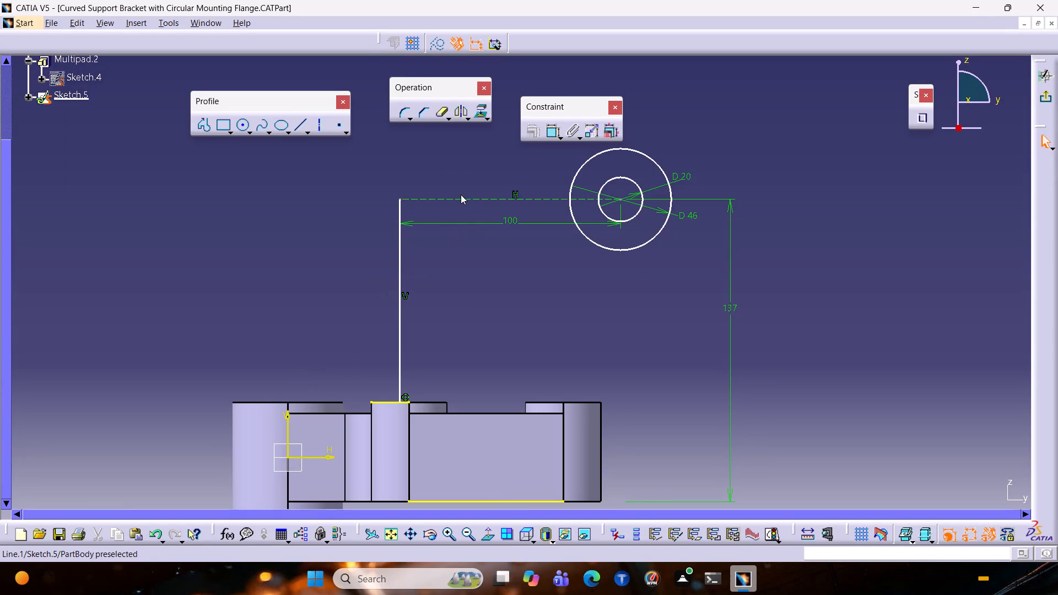
left_click(458, 198)
left_click(455, 198)
key("Delete")
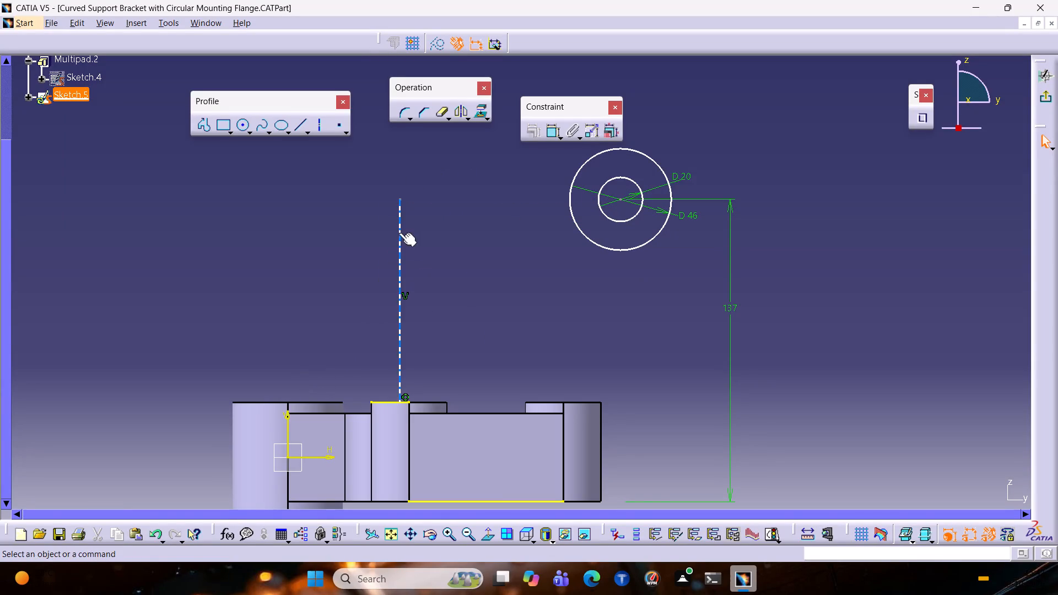
left_click(398, 232)
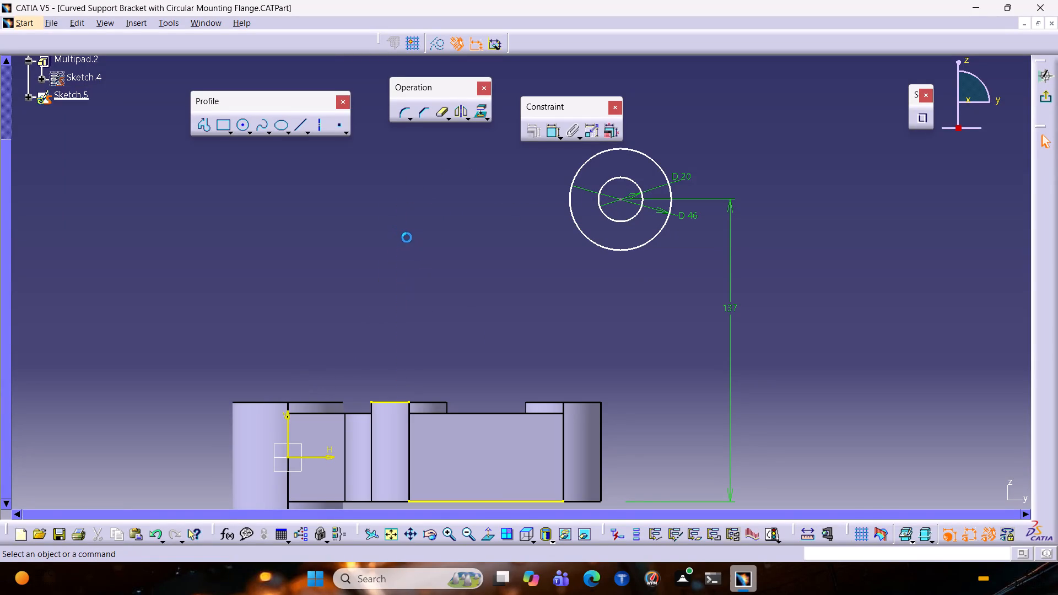
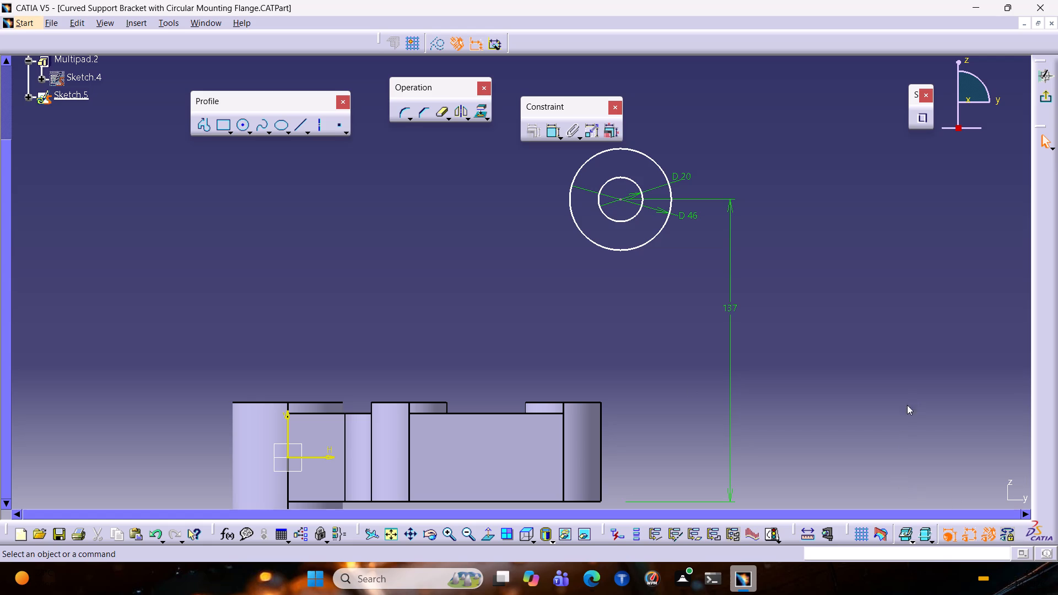
Project the short bottom edge at the bracket's end farthest from the origin into the circles' sketch.
middle_click_drag(635, 367, 655, 321, "ctrl")
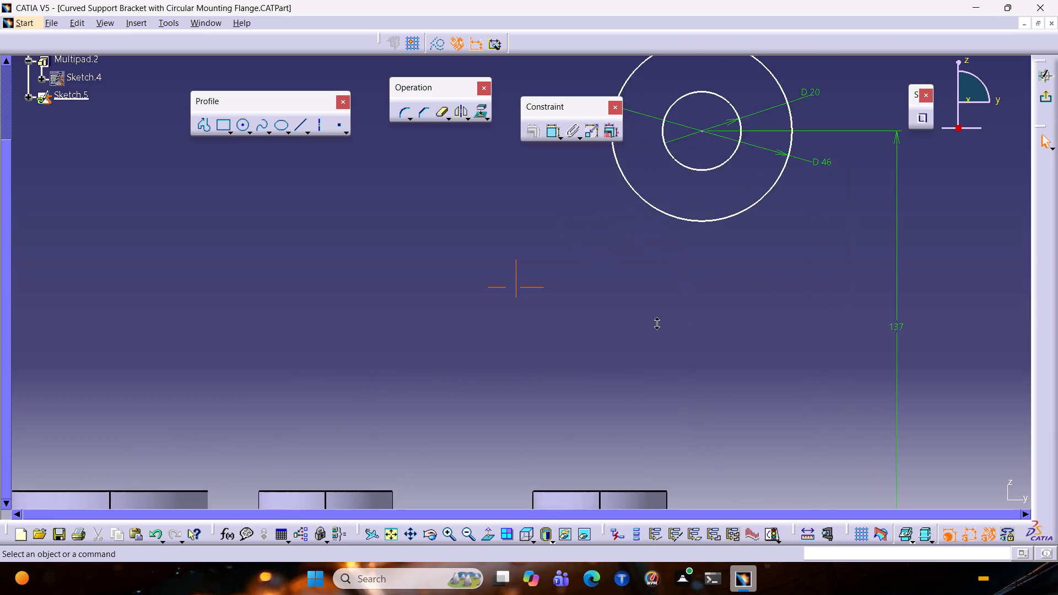
middle_click_drag(655, 321, 664, 378, "ctrl")
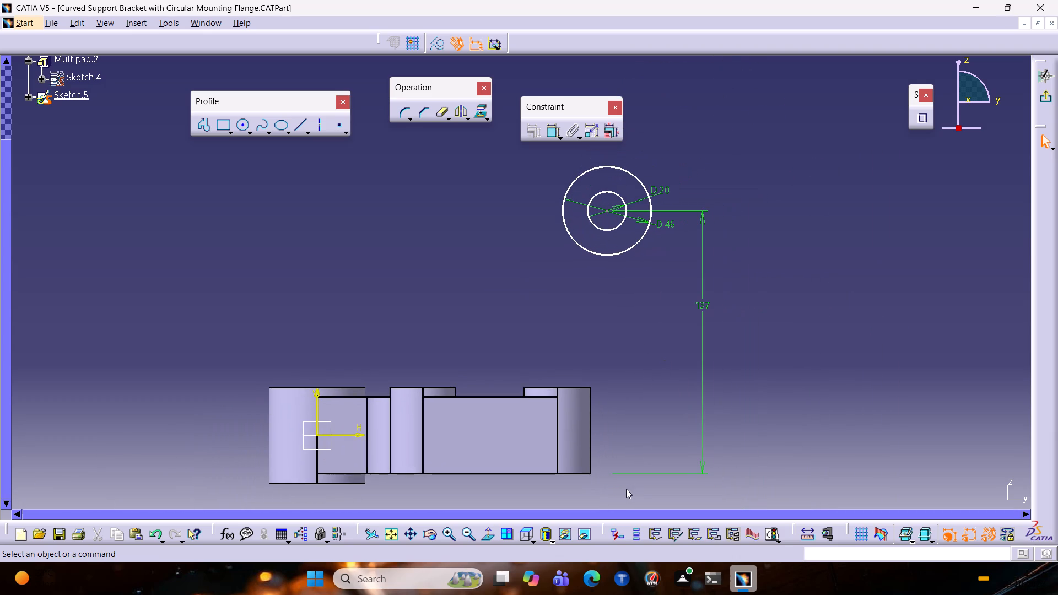
left_click(587, 472)
left_click(583, 474)
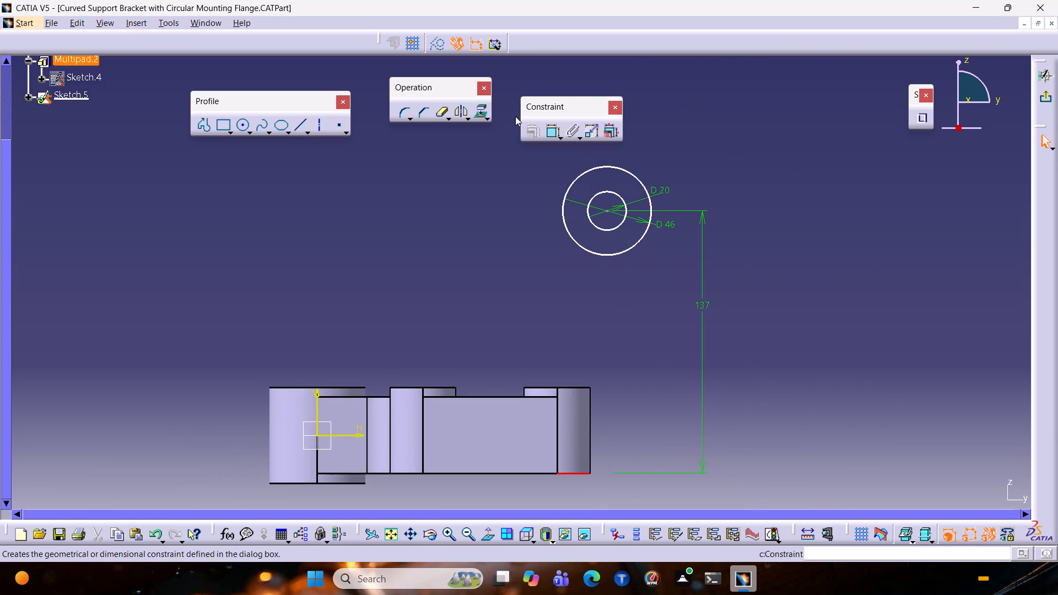
left_click(477, 112)
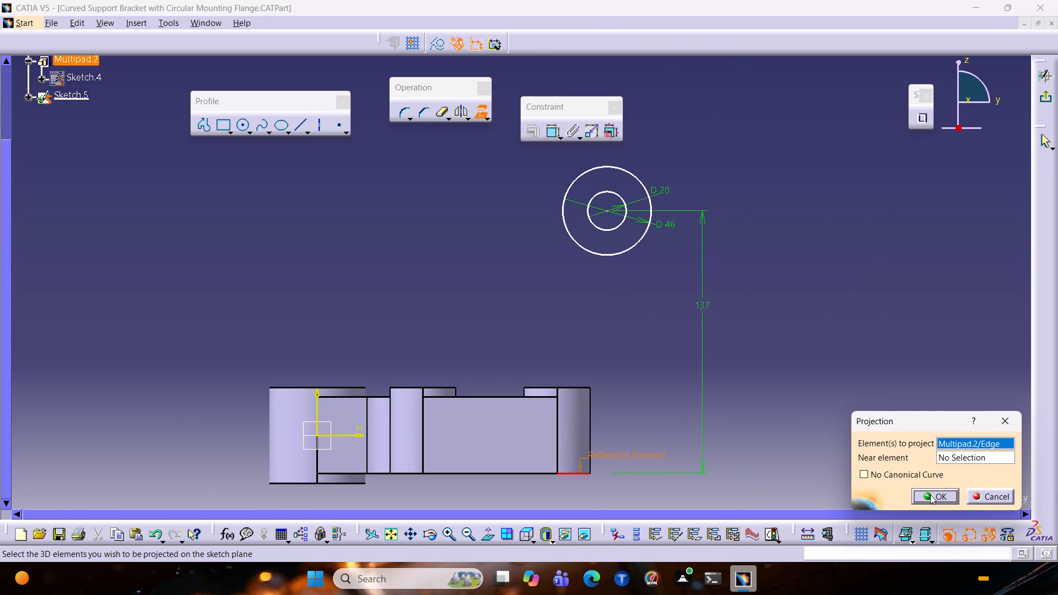
left_click(930, 495)
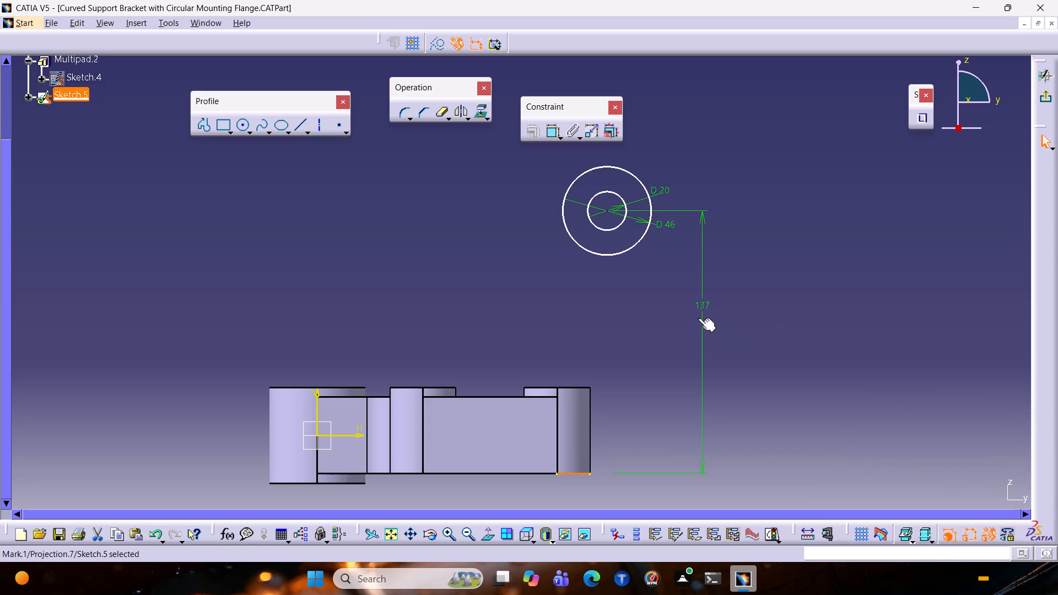
Replace the circles' 137 mm height dimension with one from the projected bottom edge to the circles' centre.
left_click(700, 302)
key("Delete")
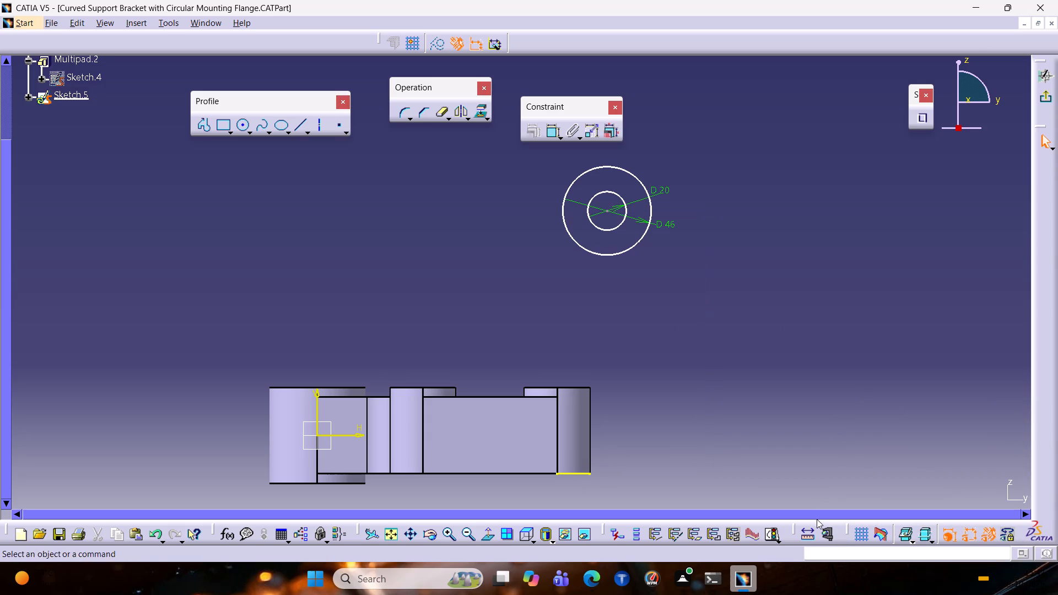
left_click(548, 132)
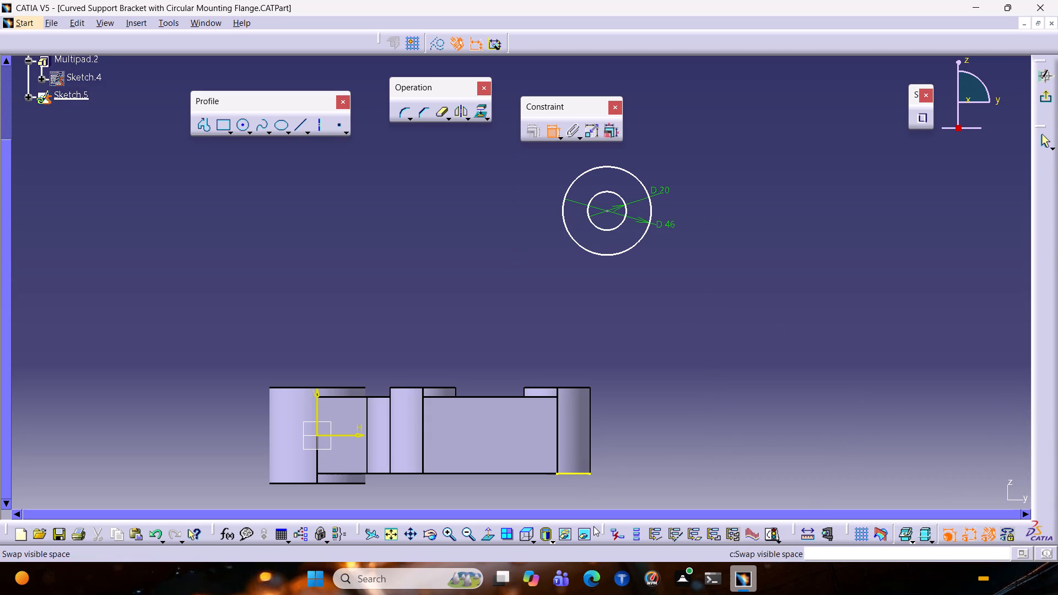
left_click(583, 473)
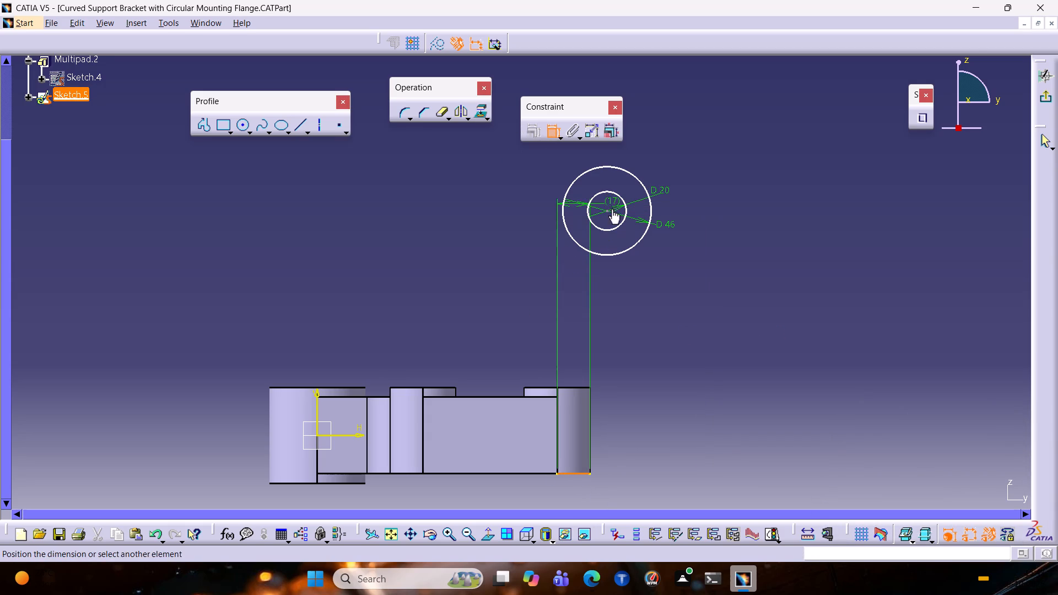
left_click(607, 210)
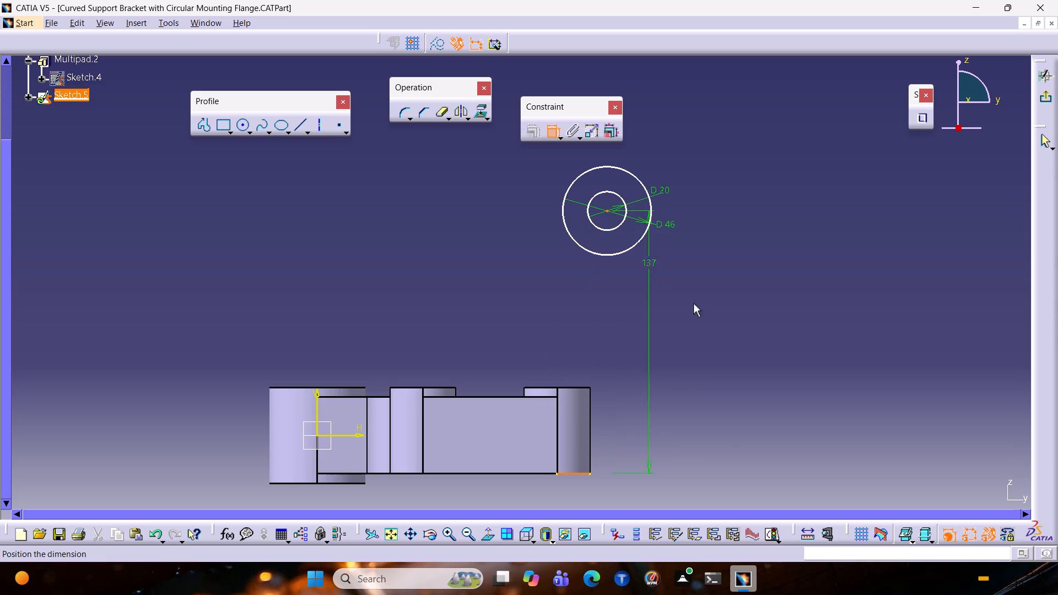
left_click(769, 312)
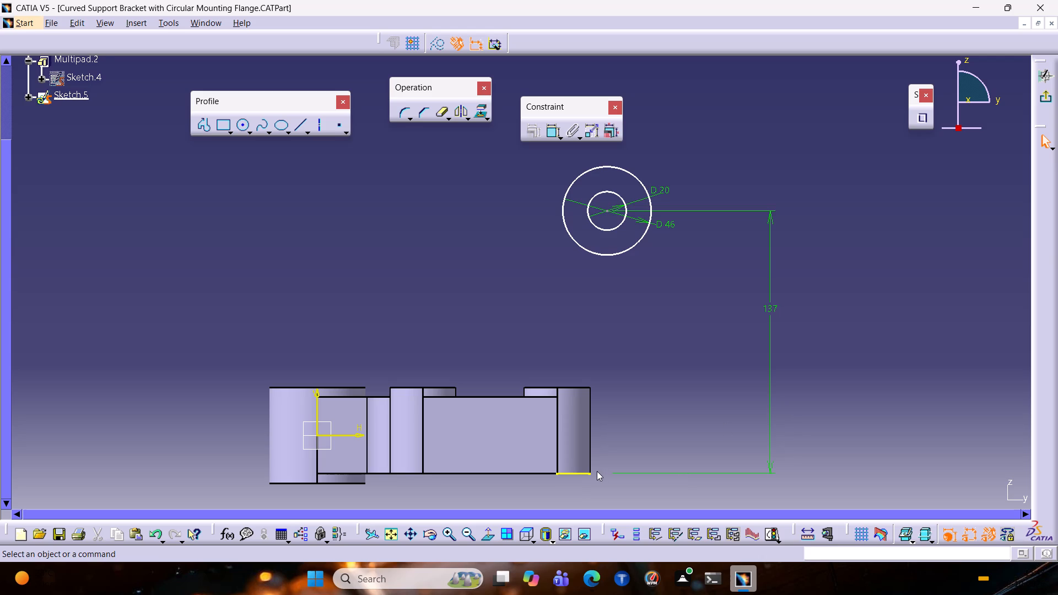
Convert the projected bottom edge into a construction element.
left_click(582, 474)
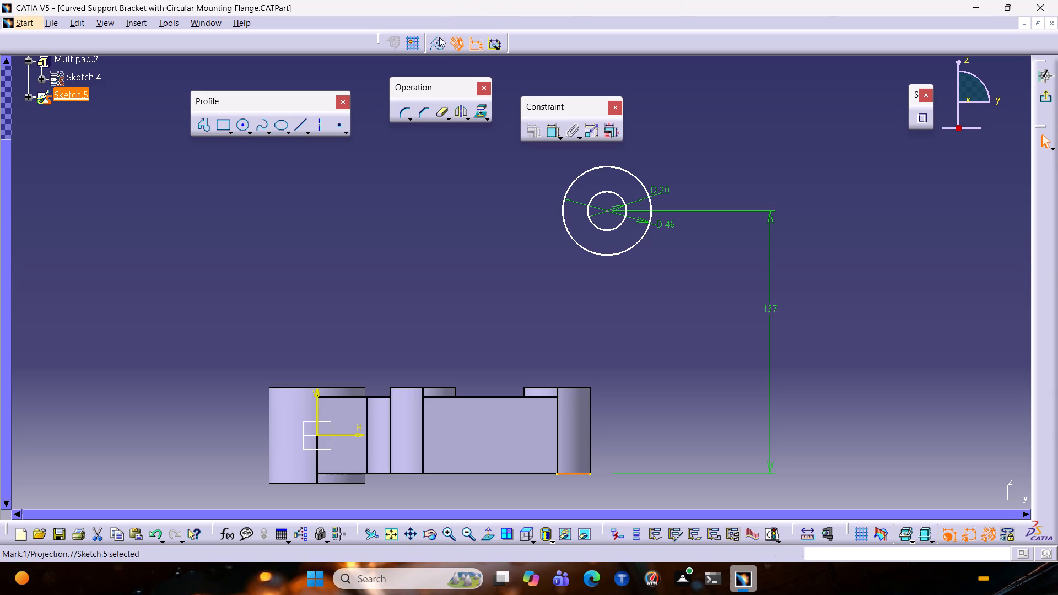
left_click(507, 219)
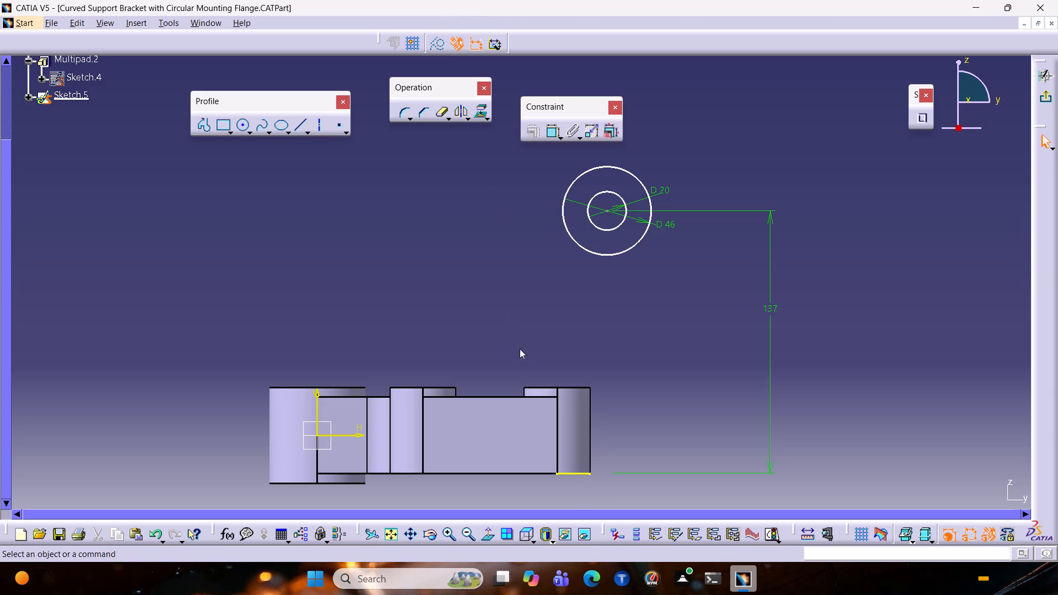
left_click(575, 470)
left_click(574, 471)
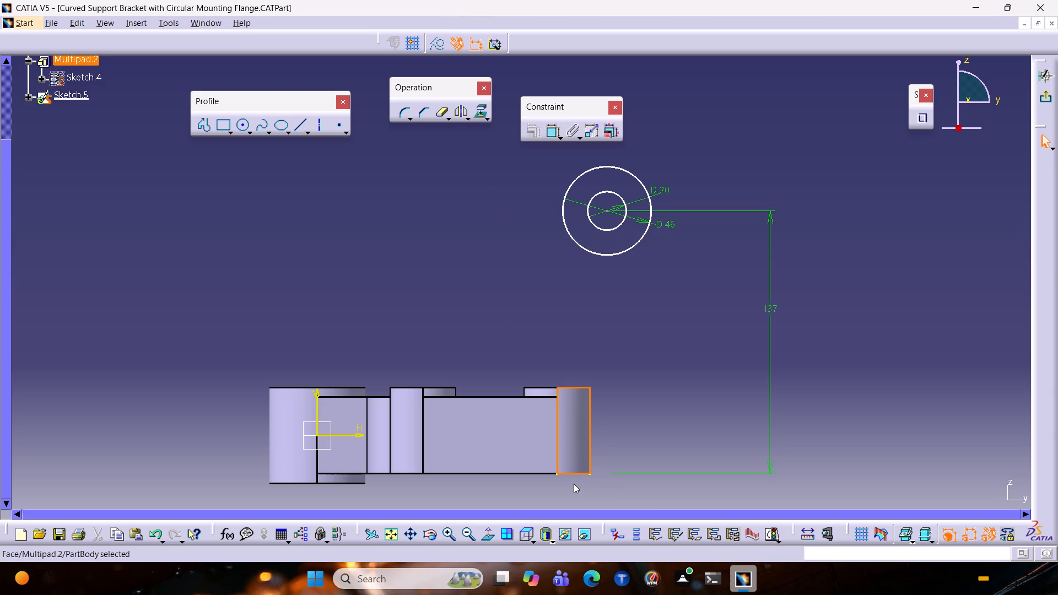
left_click(573, 484)
left_click(574, 472)
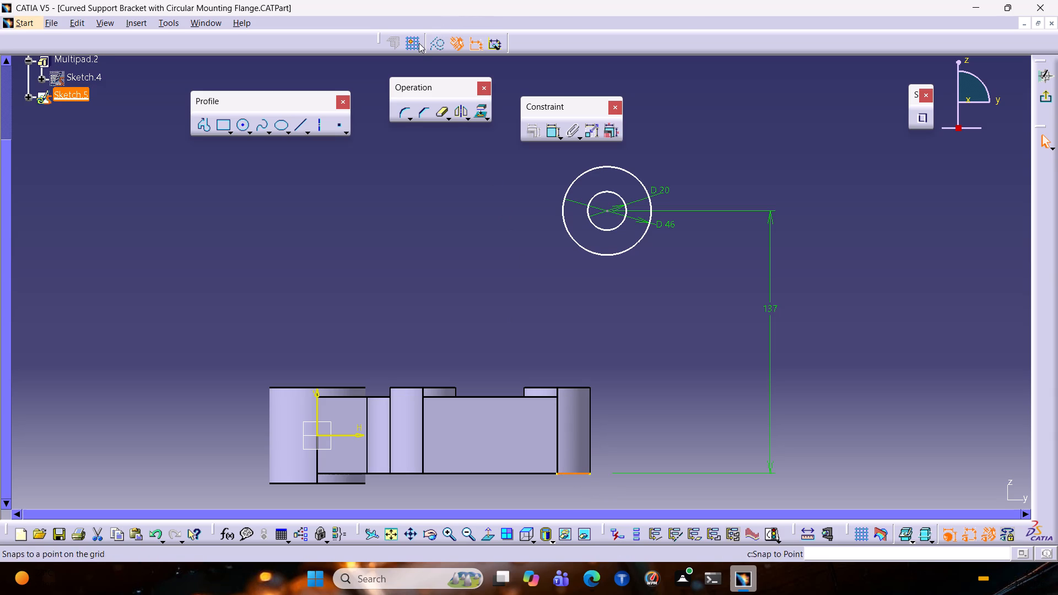
left_click(431, 42)
left_click(518, 311)
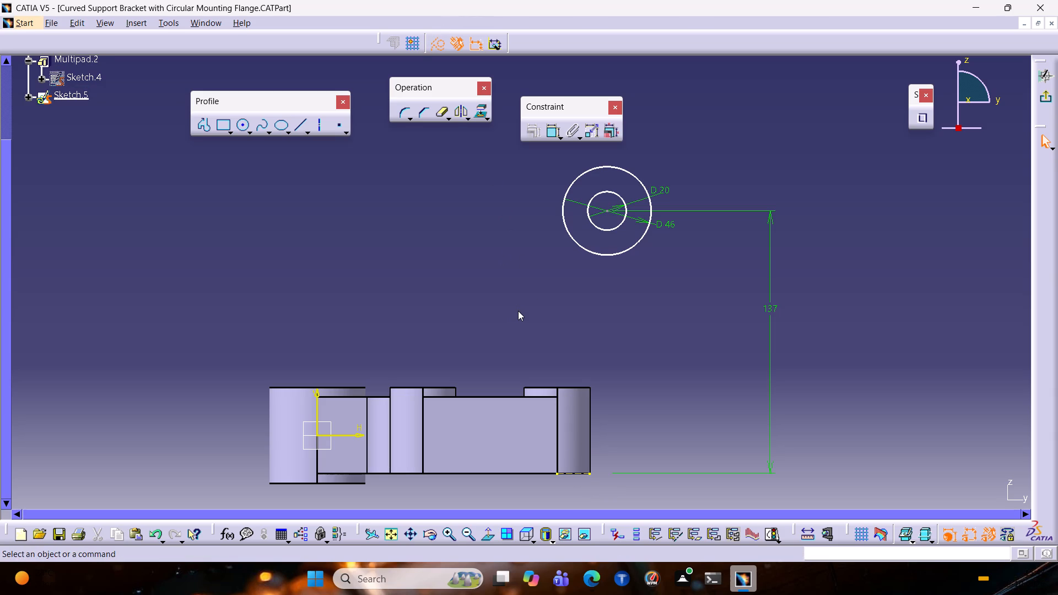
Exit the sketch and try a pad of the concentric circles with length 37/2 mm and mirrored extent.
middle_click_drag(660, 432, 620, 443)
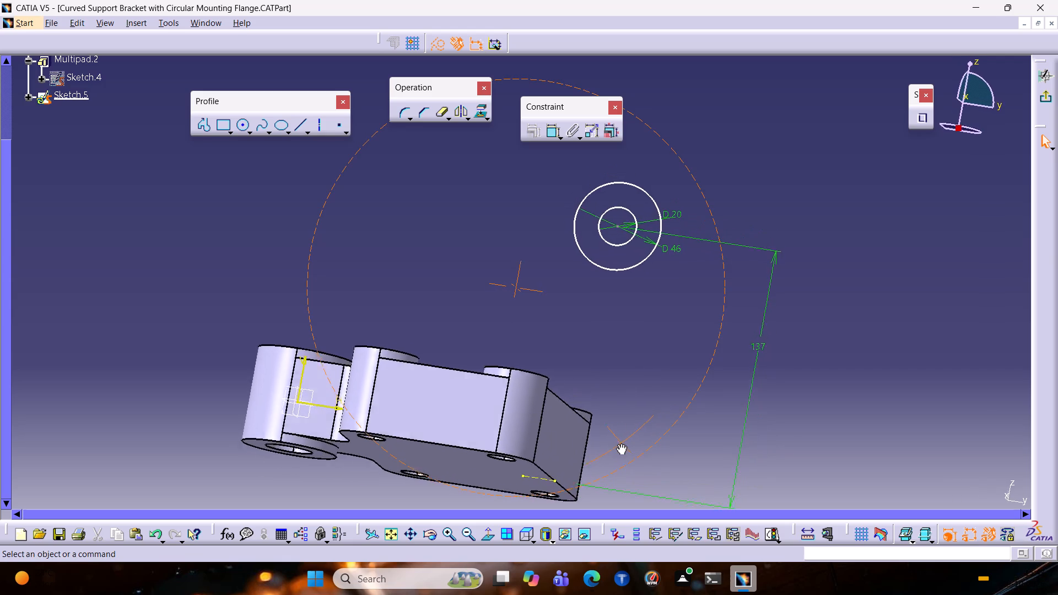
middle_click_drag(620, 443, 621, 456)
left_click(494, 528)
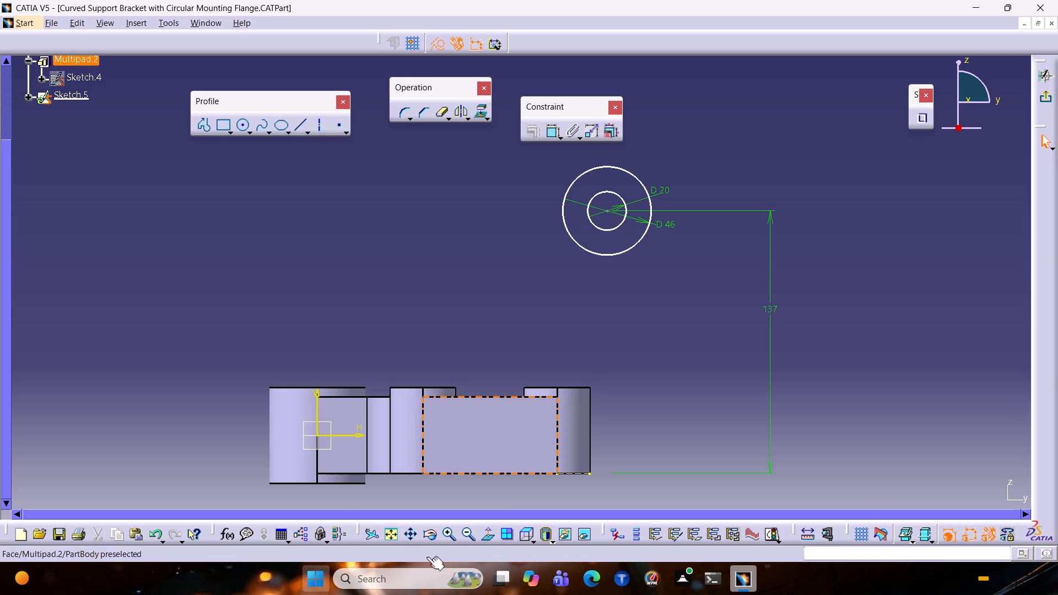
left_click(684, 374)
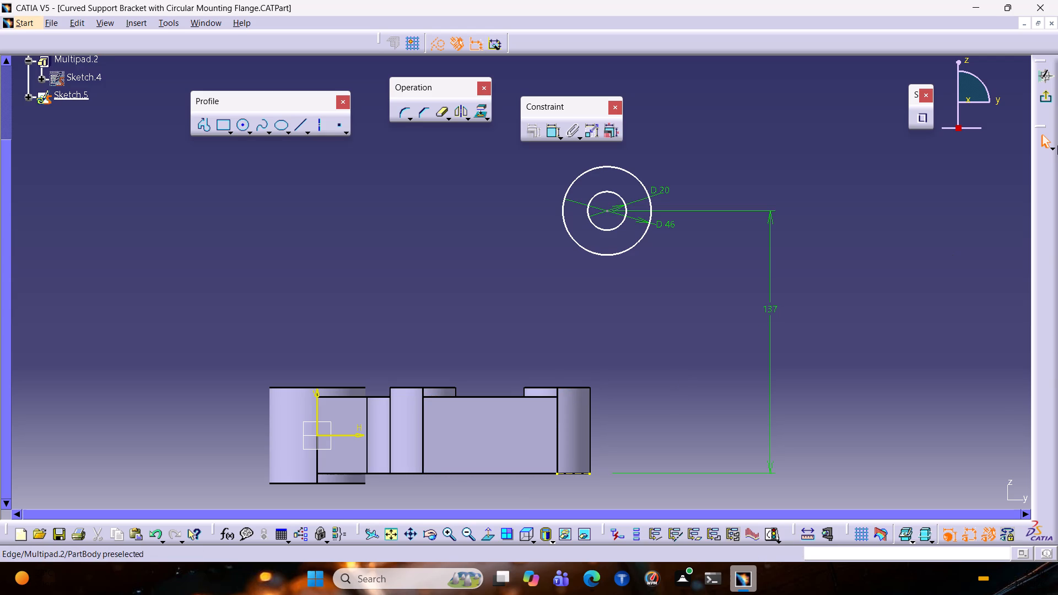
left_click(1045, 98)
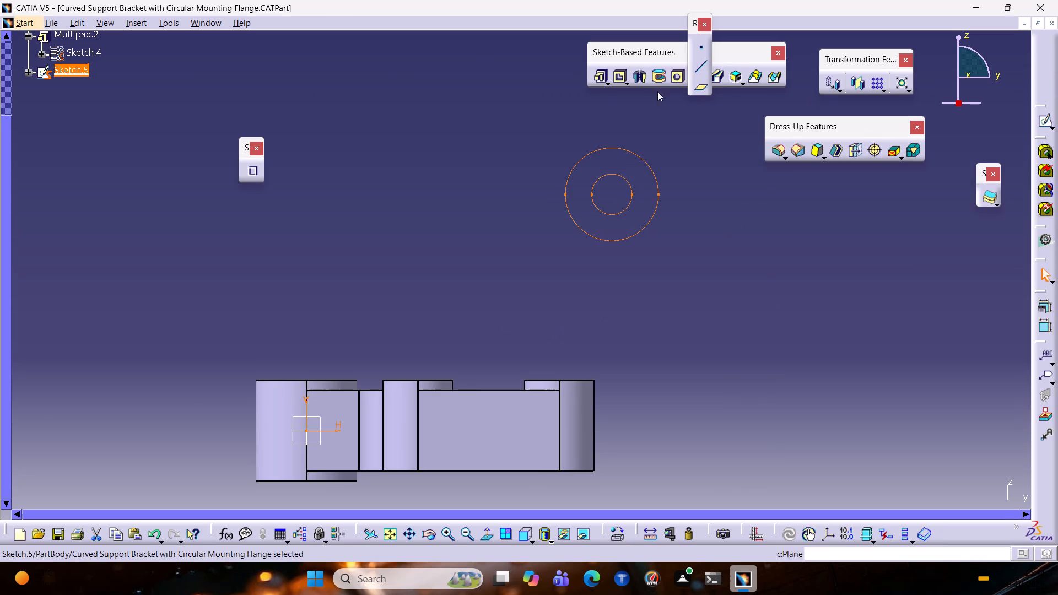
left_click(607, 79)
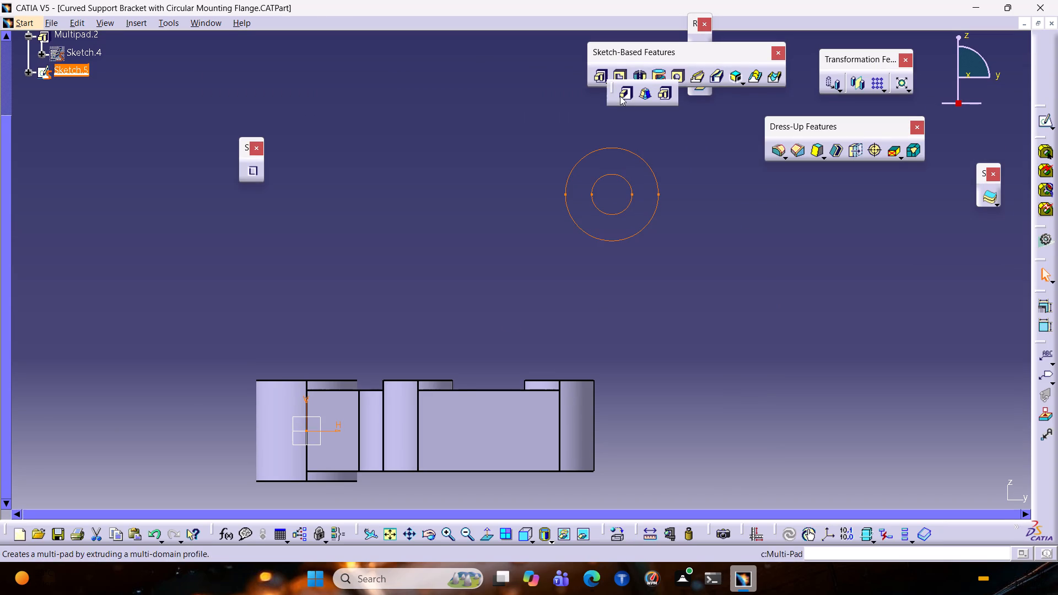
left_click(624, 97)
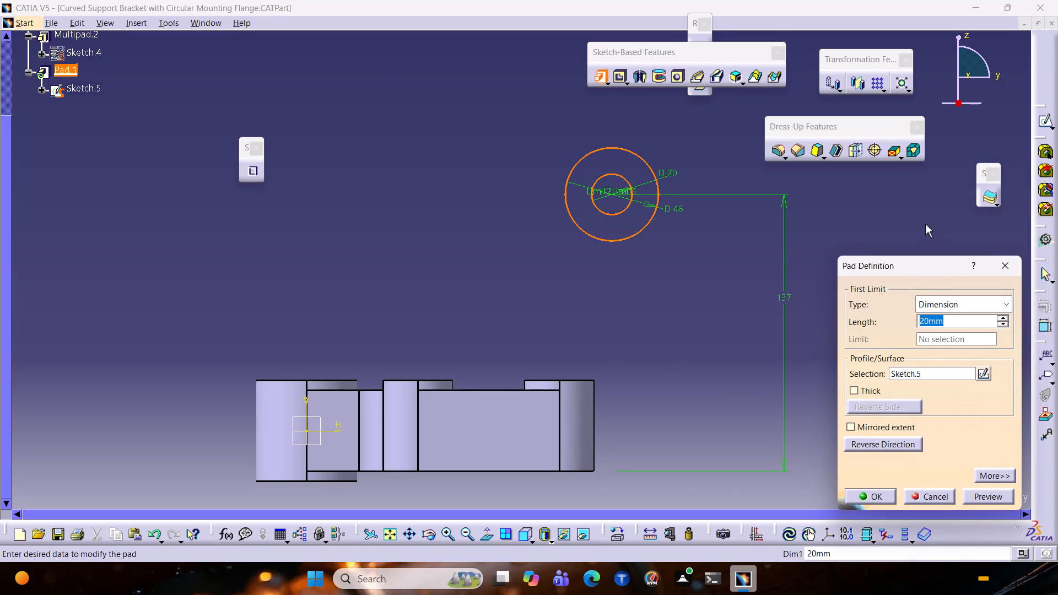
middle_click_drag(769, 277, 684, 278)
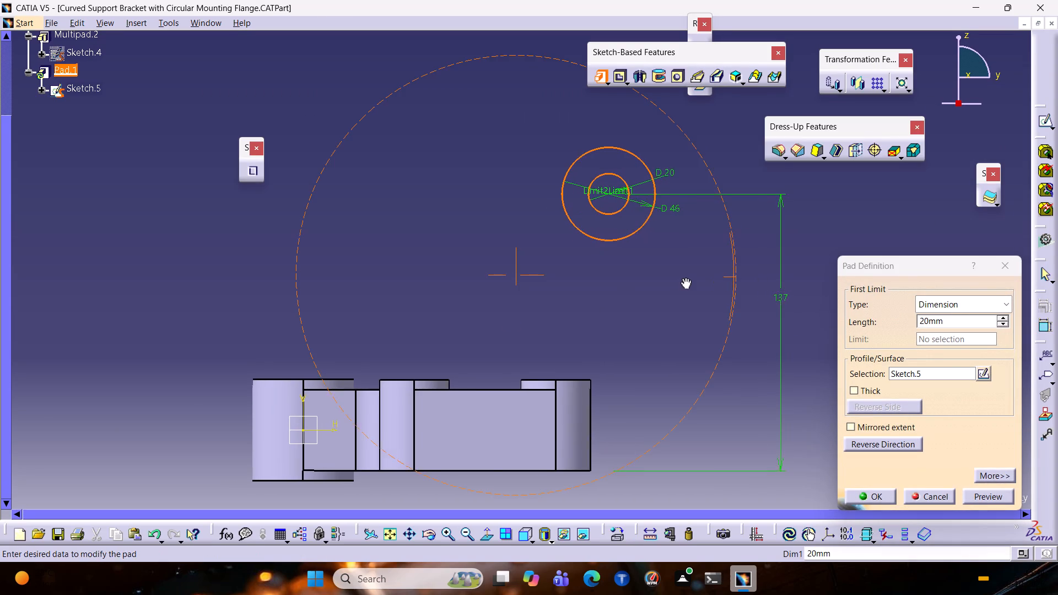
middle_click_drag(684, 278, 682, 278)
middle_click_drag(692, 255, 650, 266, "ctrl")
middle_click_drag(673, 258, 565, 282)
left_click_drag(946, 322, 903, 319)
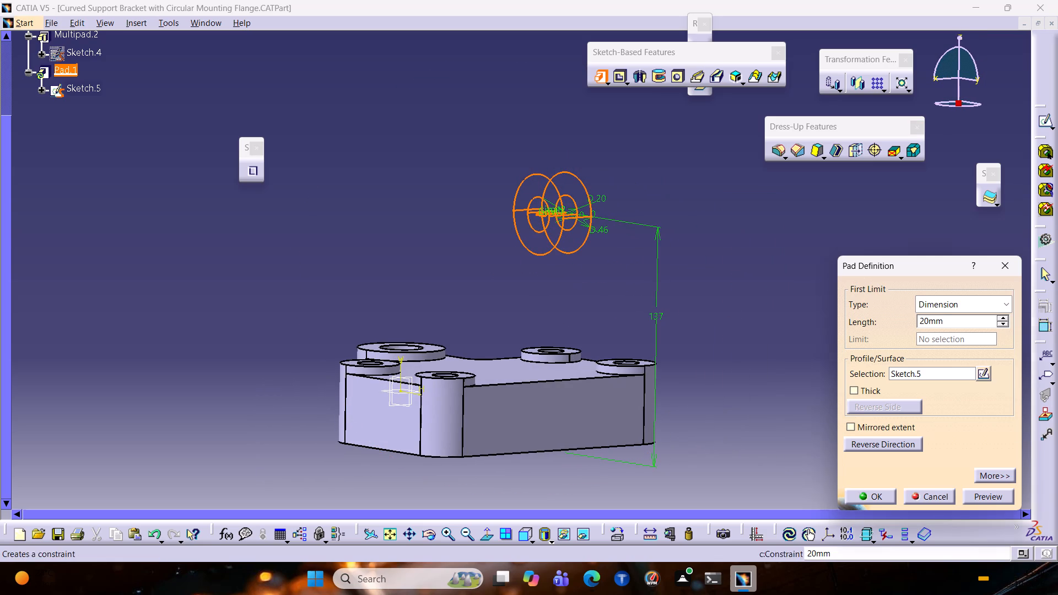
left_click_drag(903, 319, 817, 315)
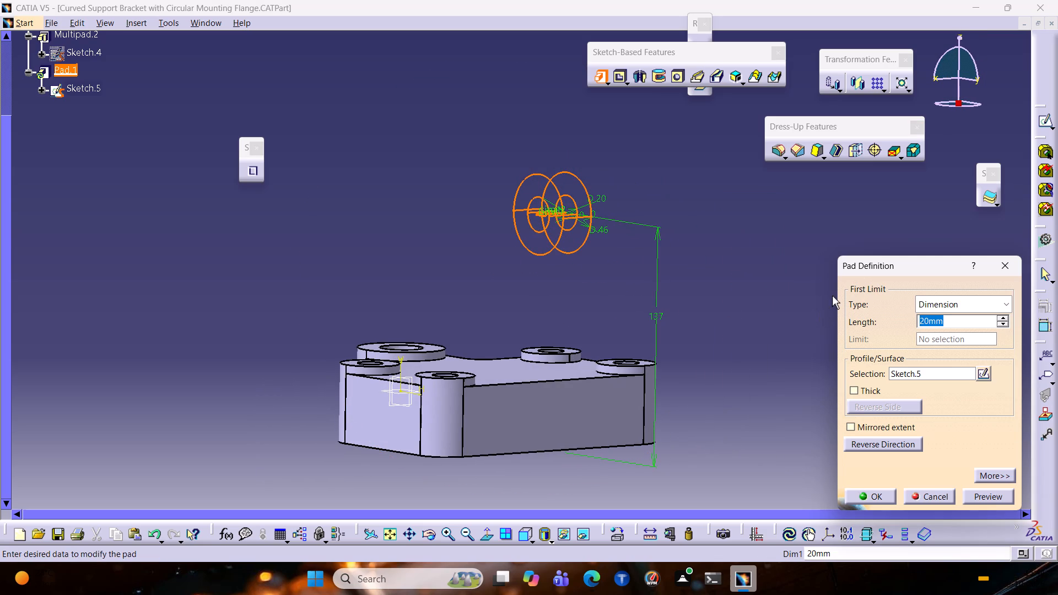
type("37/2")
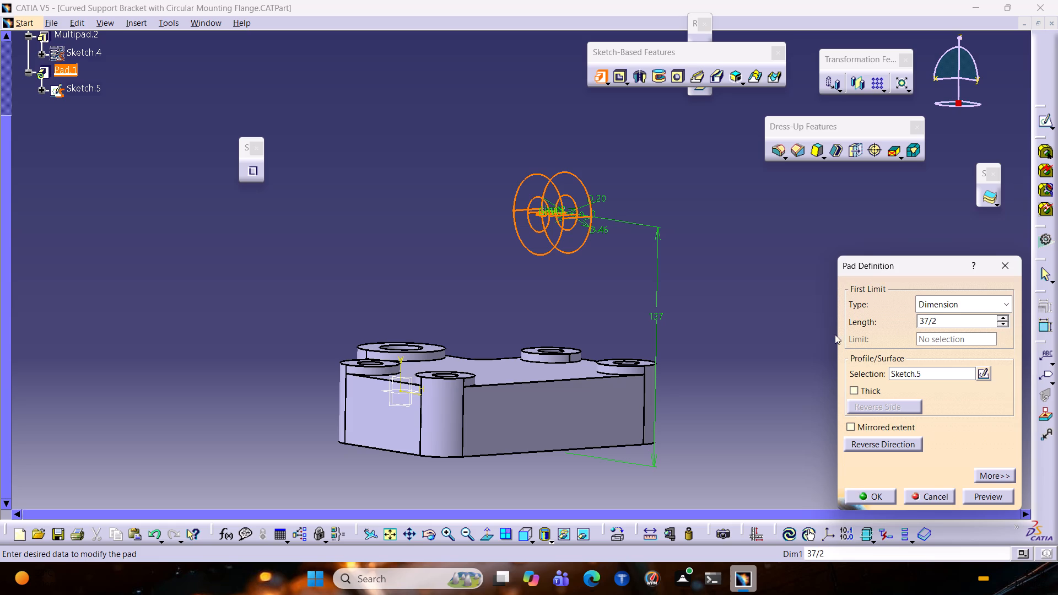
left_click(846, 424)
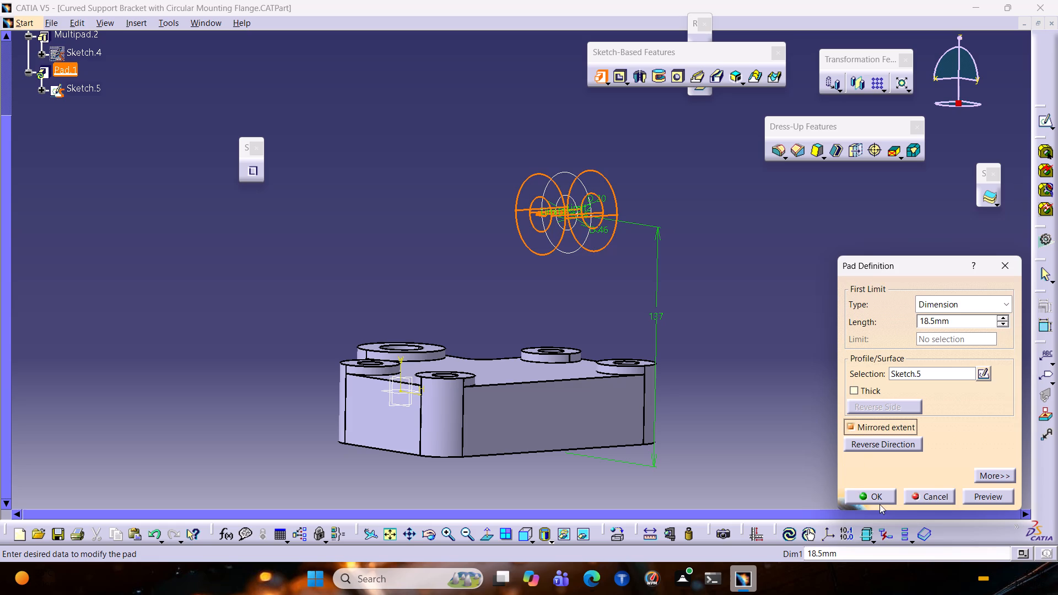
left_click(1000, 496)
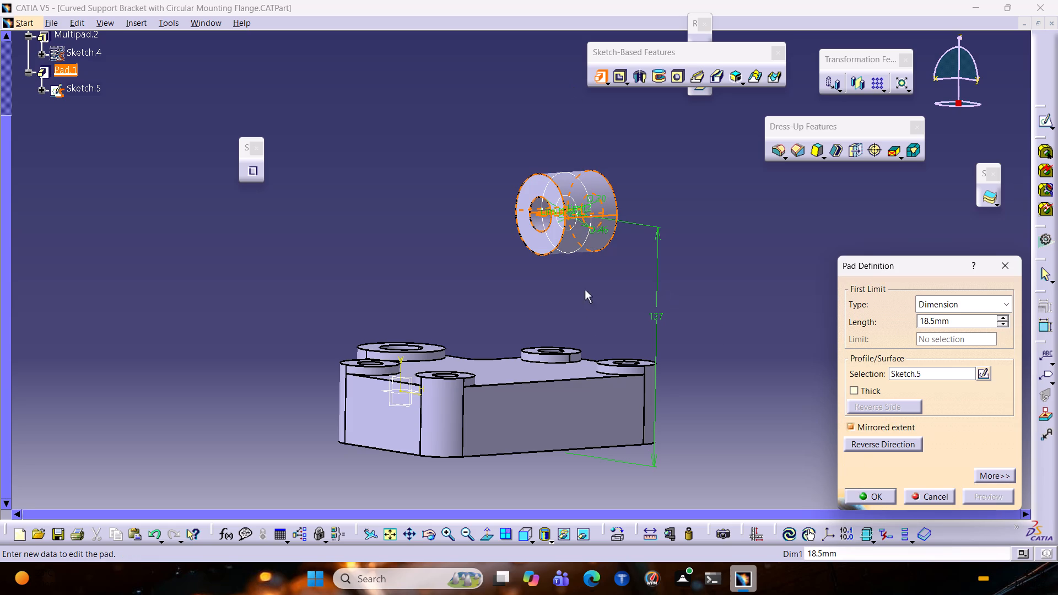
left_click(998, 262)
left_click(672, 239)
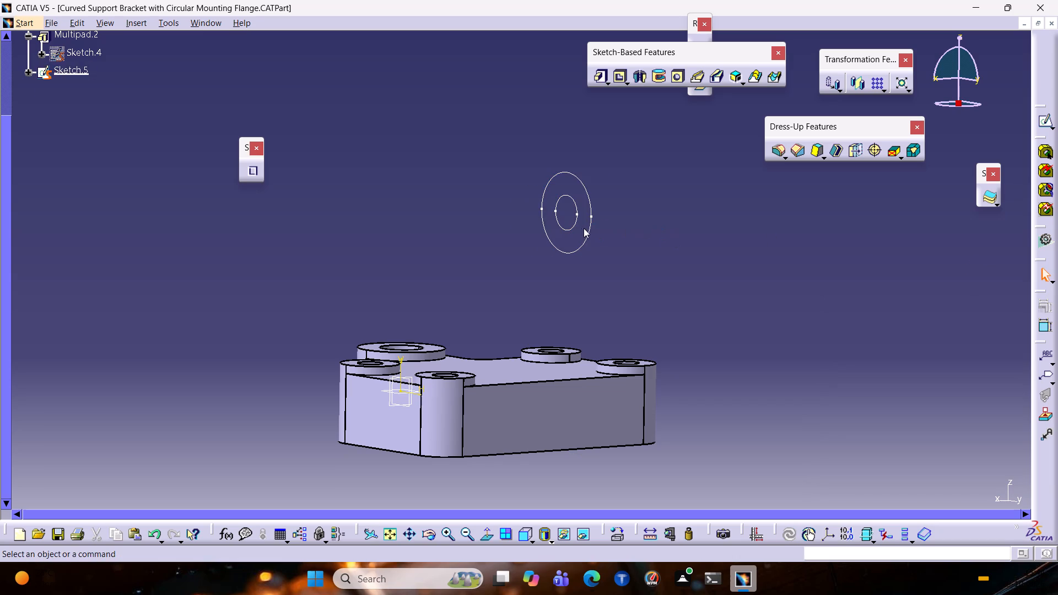
Reopen the concentric circles' sketch for editing.
double_click(591, 228)
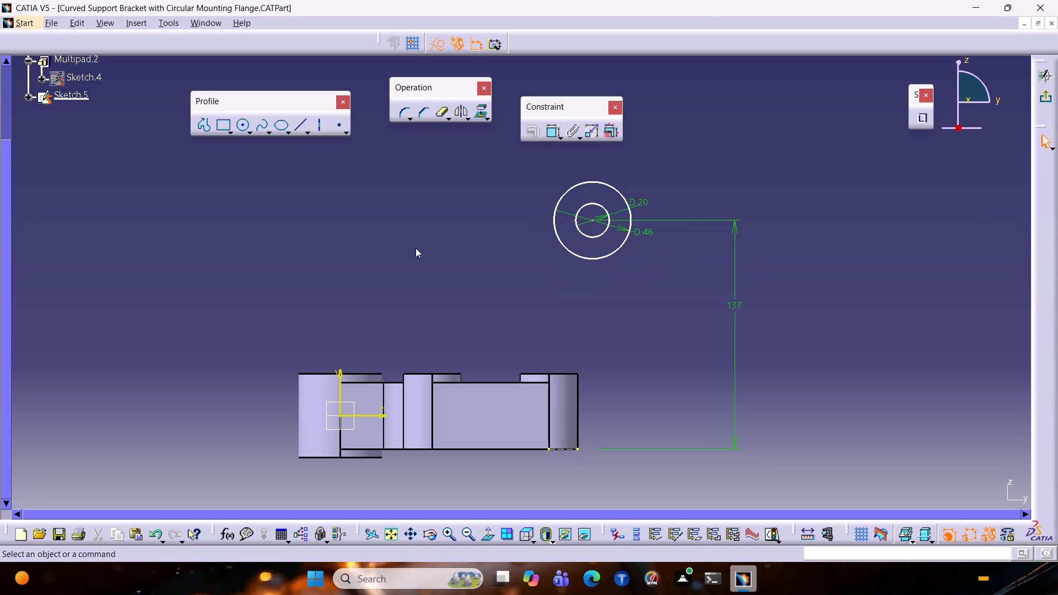
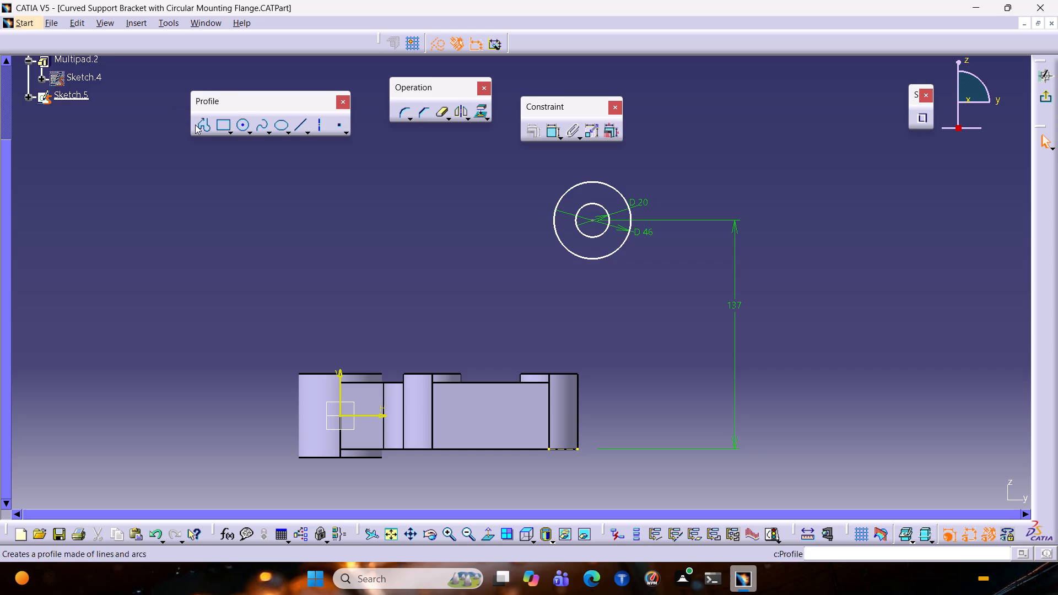
Project the top edge of the bracket's end boss, the one nearest the circles, into the sketch.
left_click(566, 373)
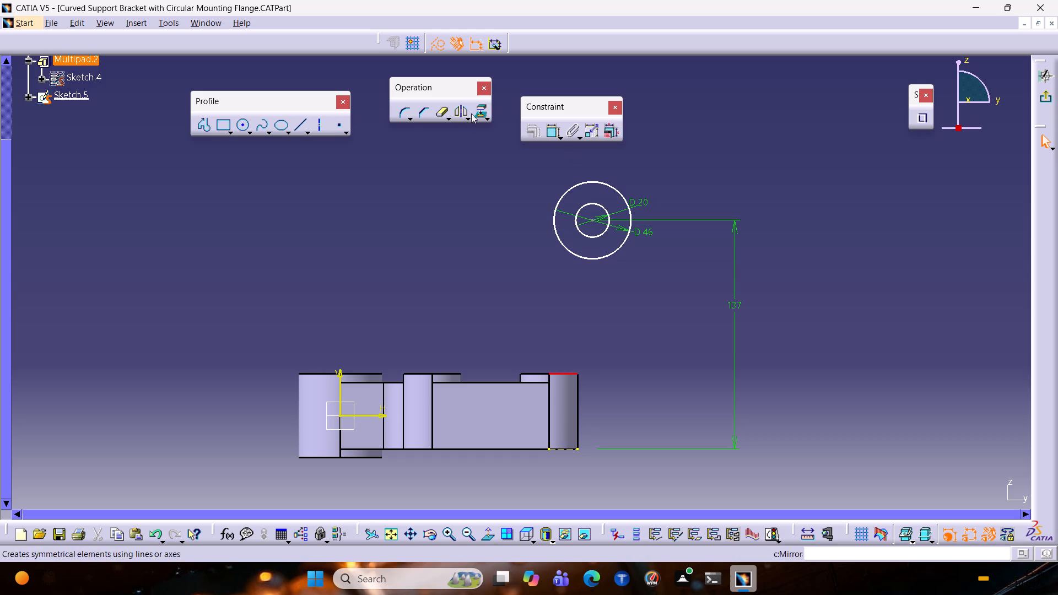
left_click(484, 110)
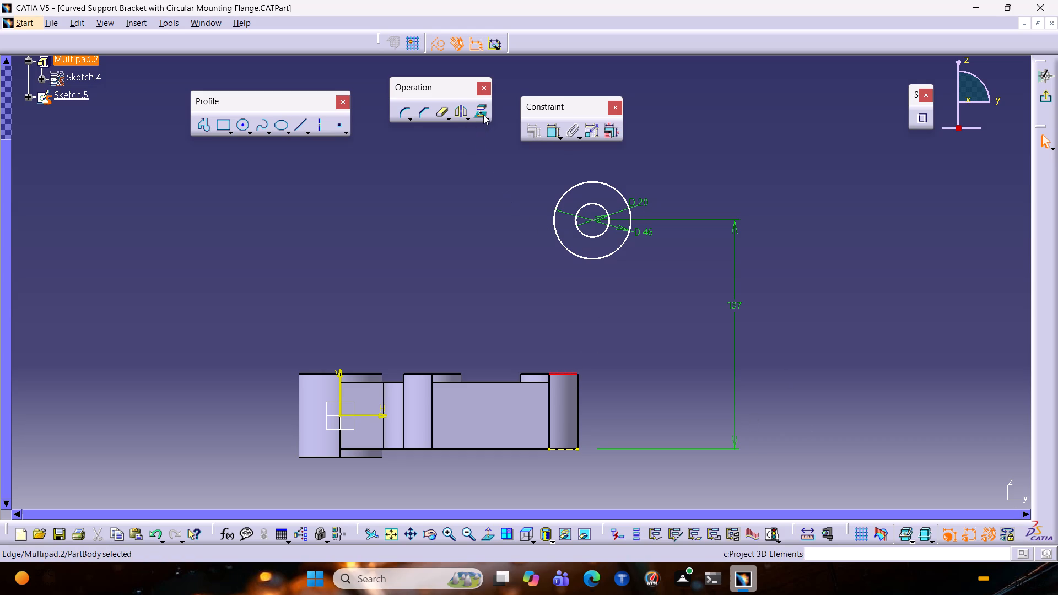
left_click(483, 115)
left_click(483, 115)
left_click(480, 115)
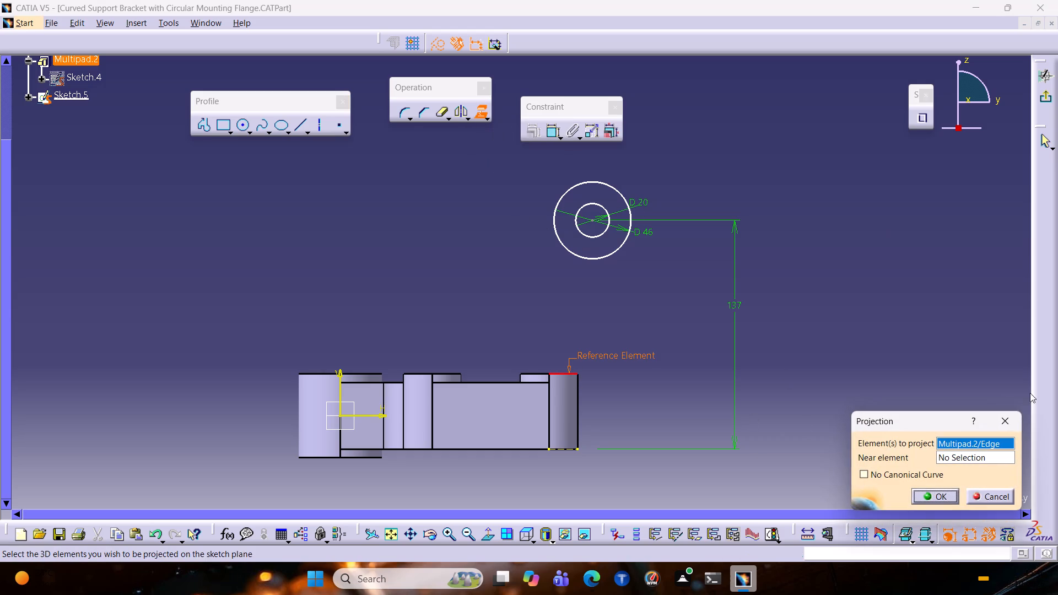
left_click(956, 496)
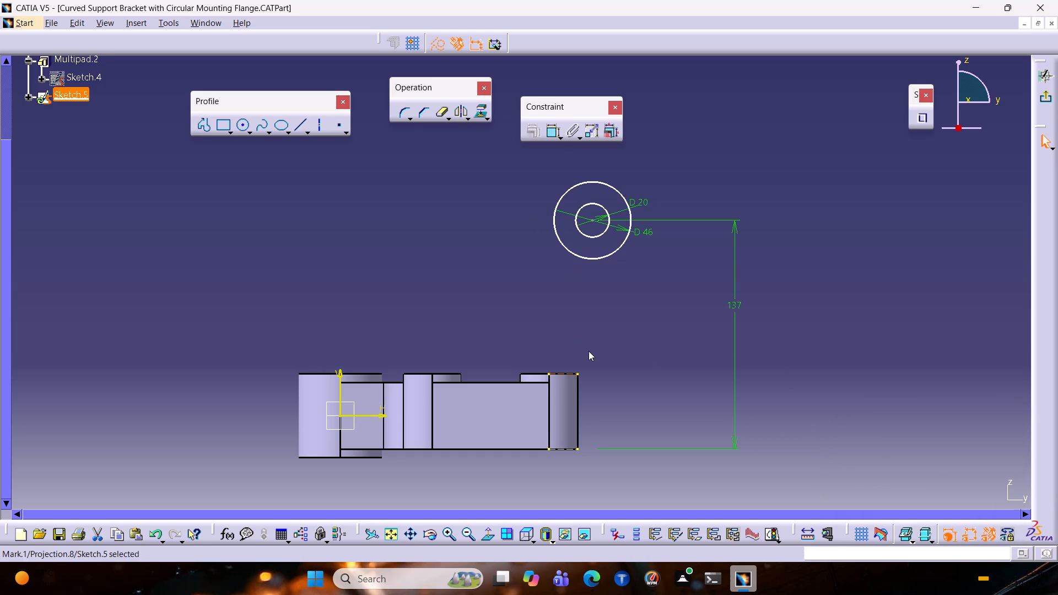
left_click(589, 351)
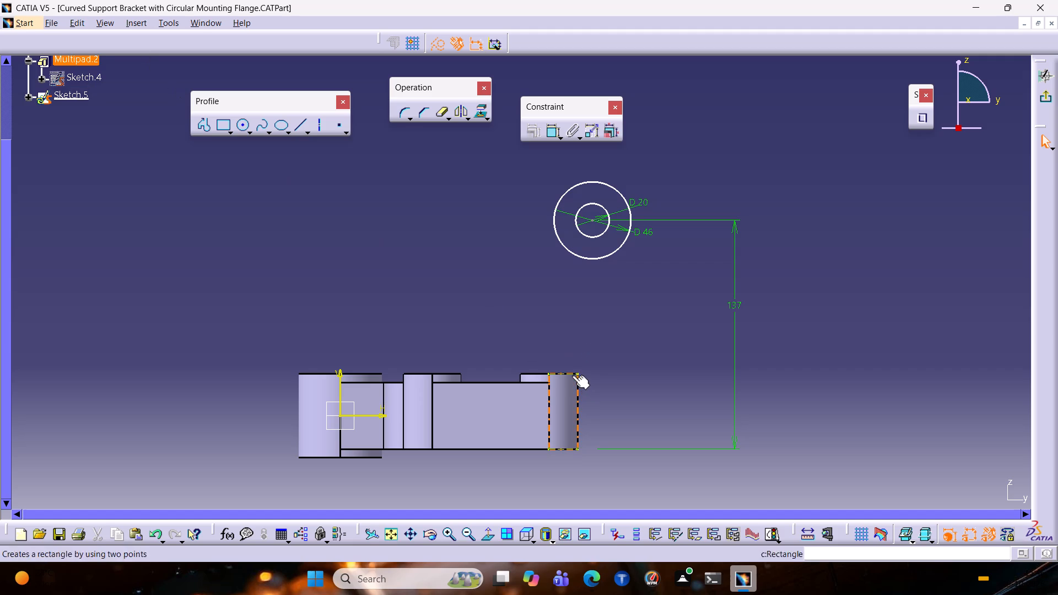
Convert the projected top edge from a construction element into a standard element.
left_click(564, 374)
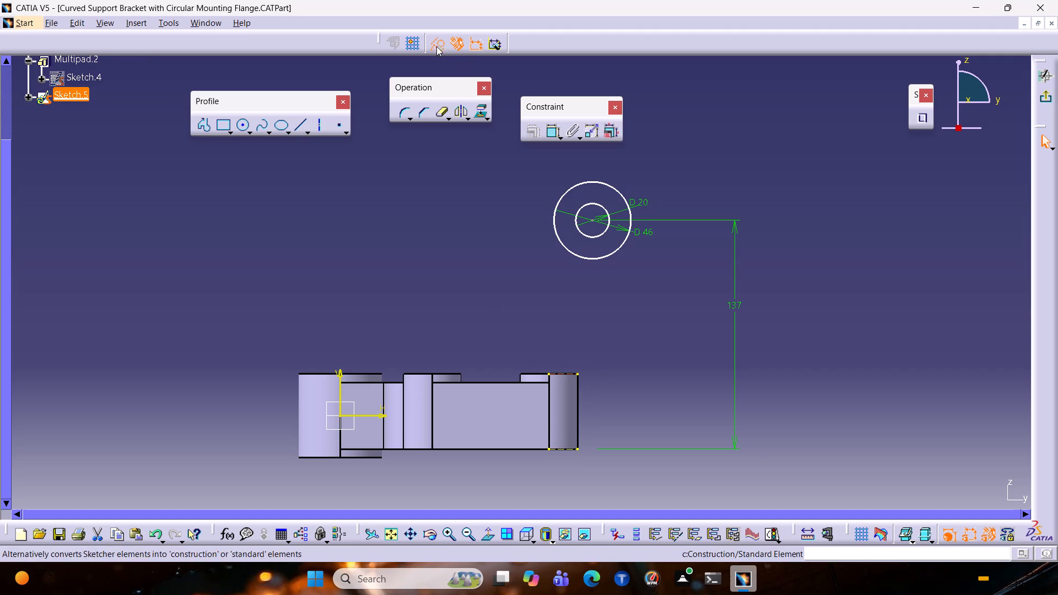
left_click(434, 46)
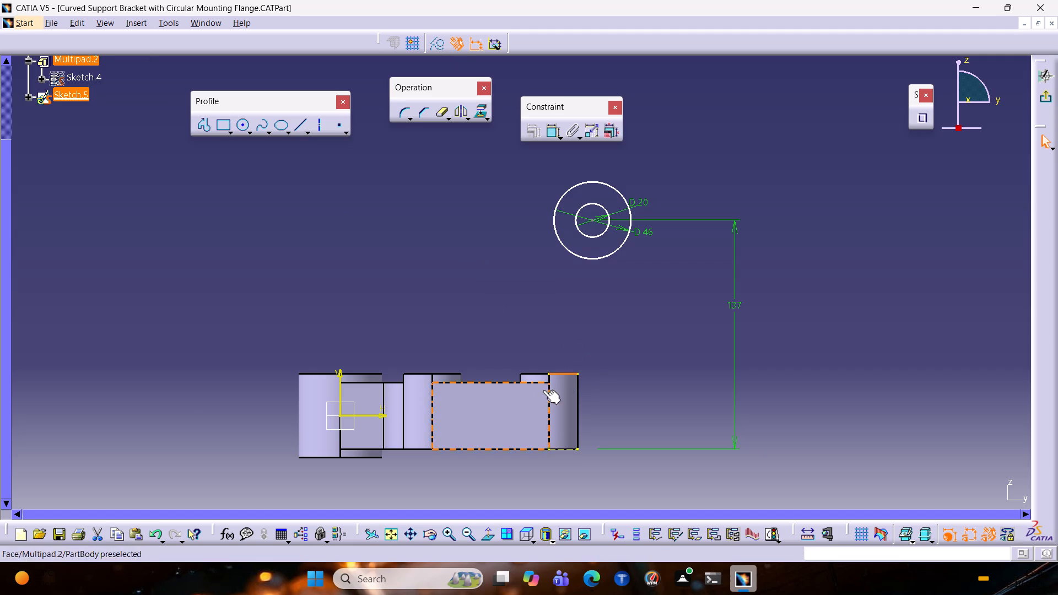
Draw a vertical line about 66 mm long from the projected top edge's outer end up toward the 46 mm circle.
left_click(206, 127)
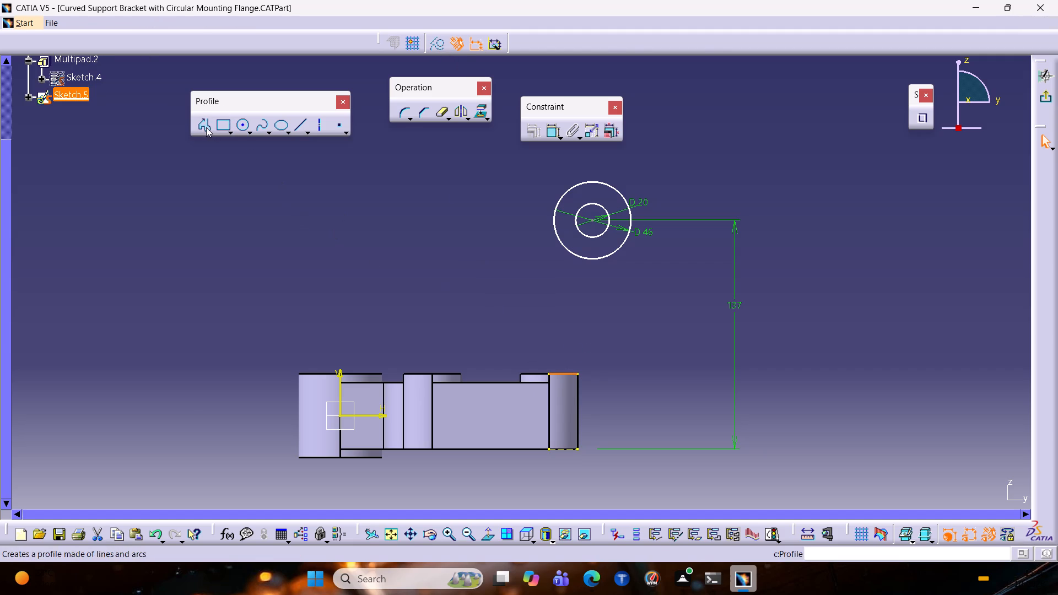
left_click(580, 372)
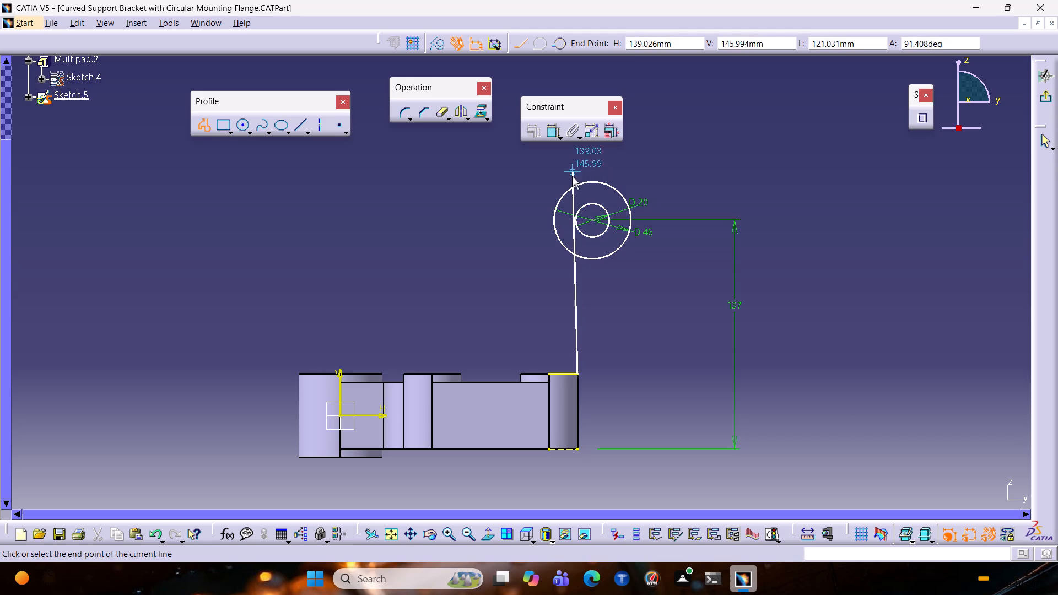
left_click(578, 266)
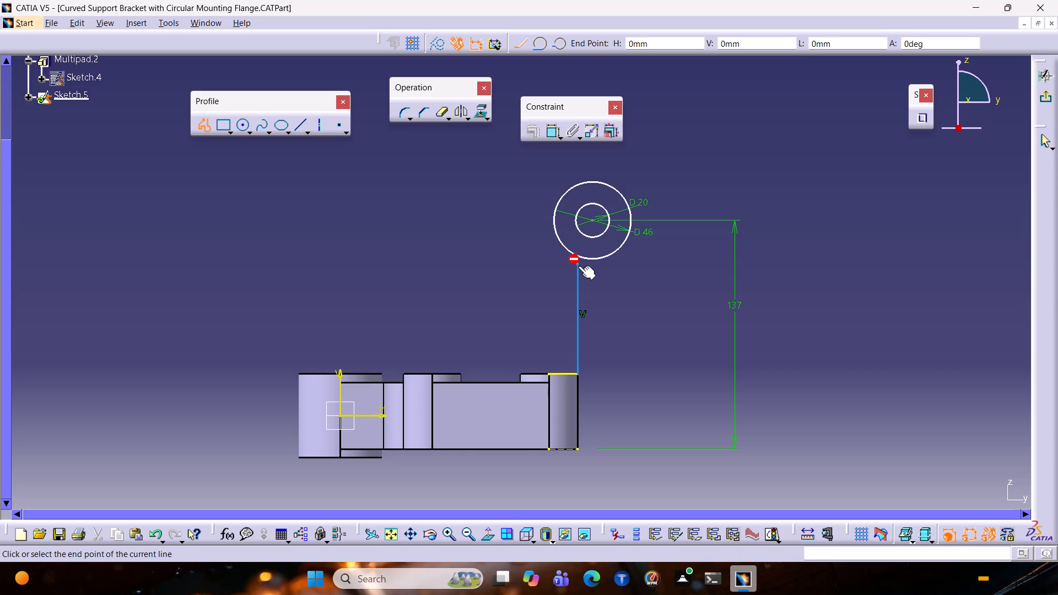
key("Escape")
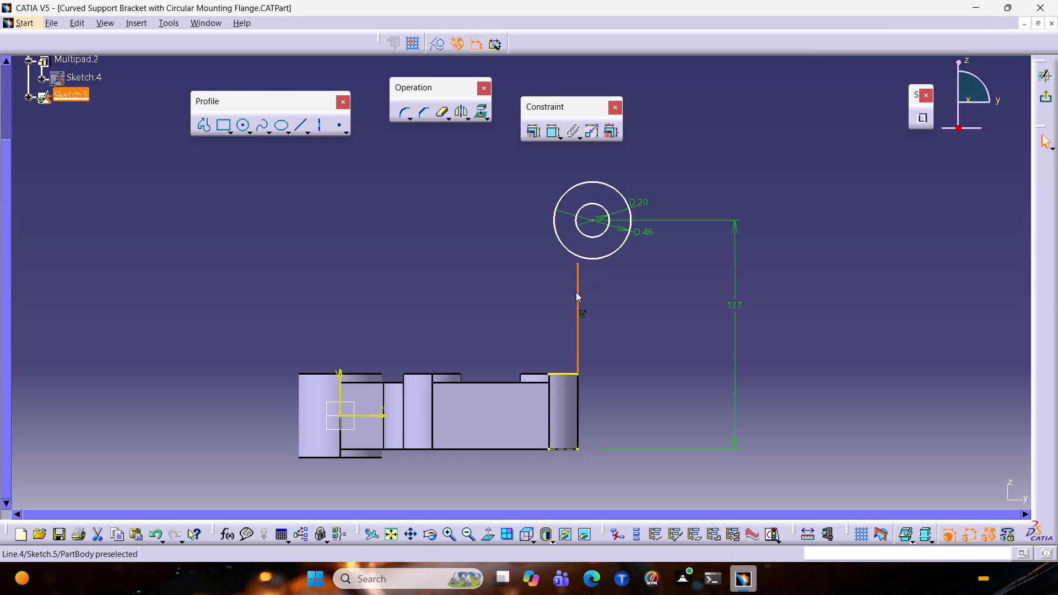
key("Escape")
Create a 45 mm radius corner between the vertical line and the 46 mm circle.
left_click(576, 287)
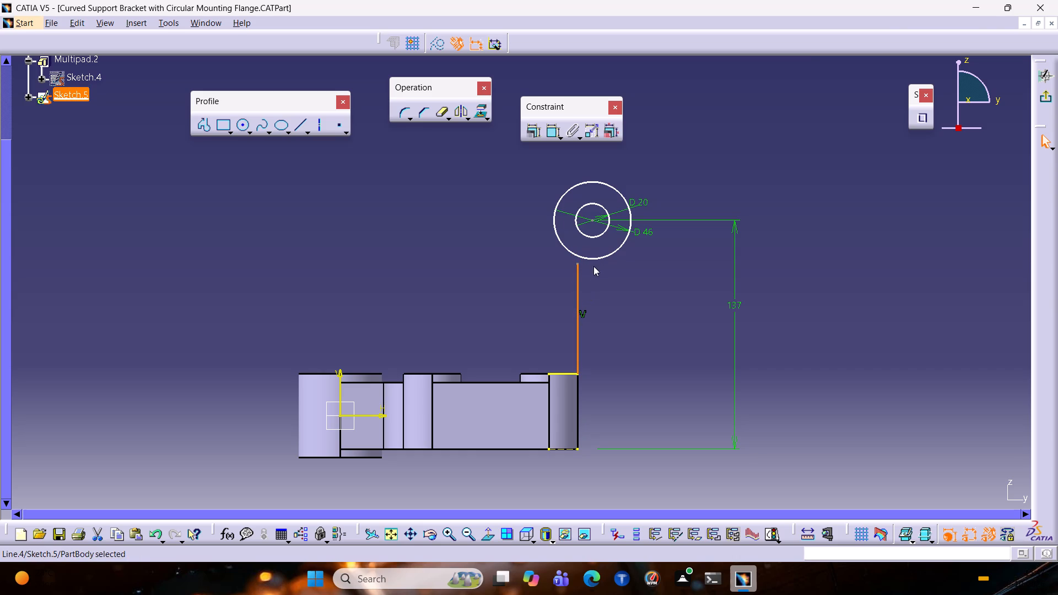
left_click(599, 258, "ctrl")
left_click(403, 112)
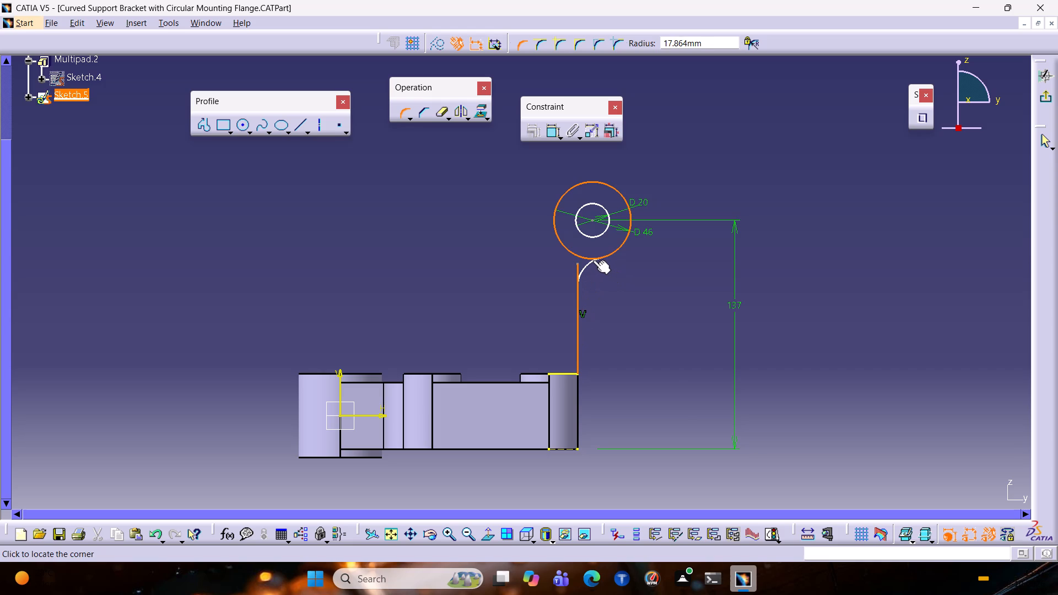
type("45")
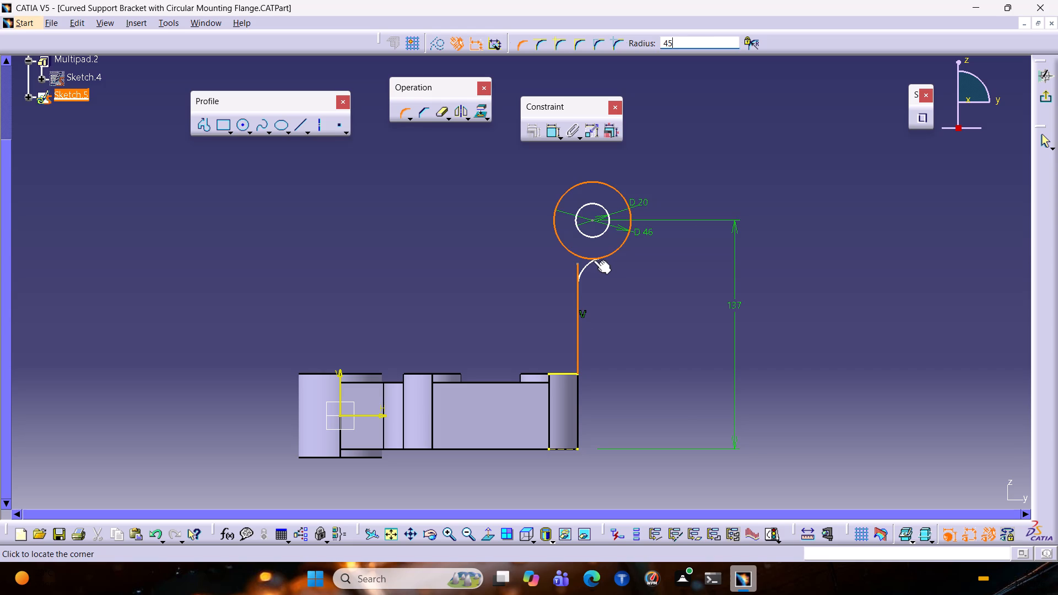
key("Return")
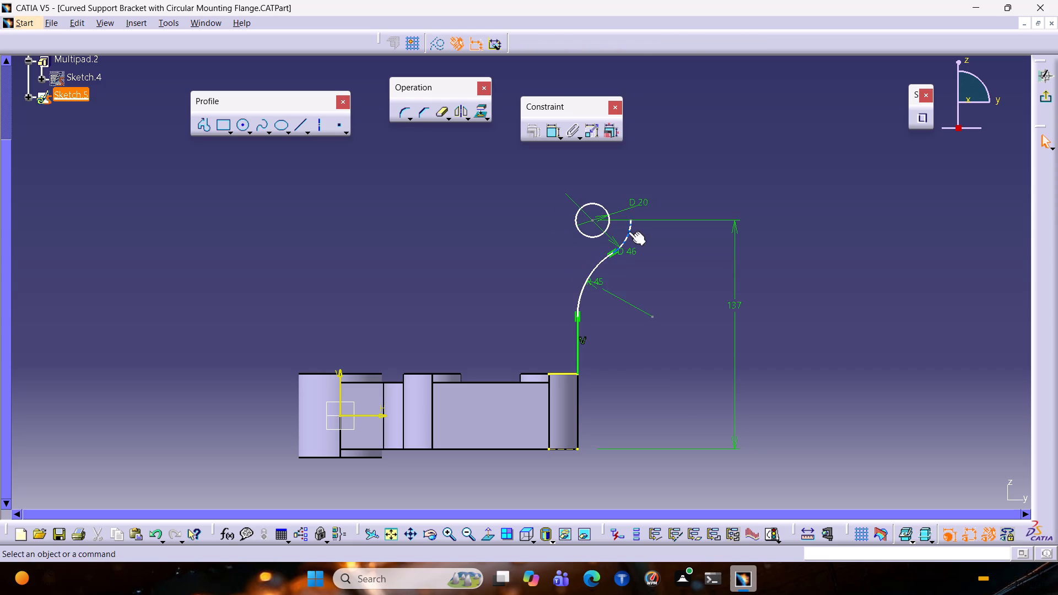
Close the trimmed 46 mm arc back into a full circle.
left_click(631, 231)
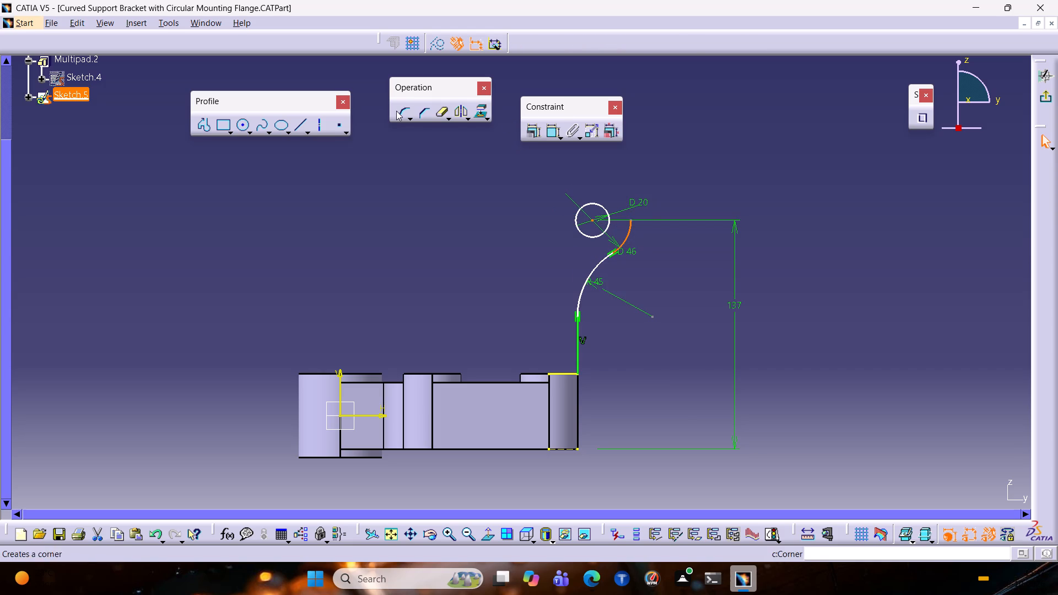
left_click(450, 118)
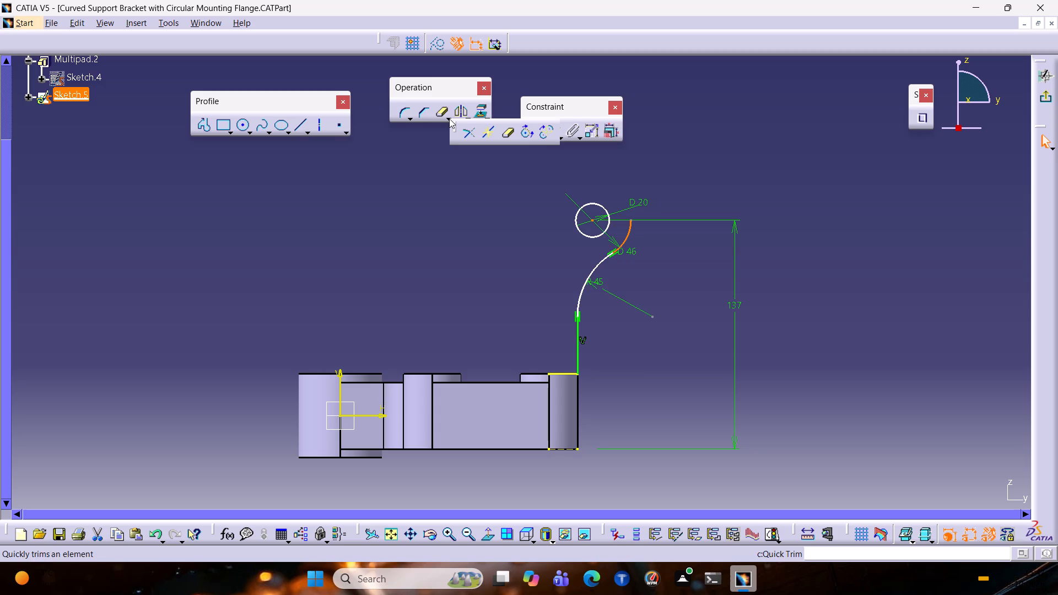
left_click(524, 132)
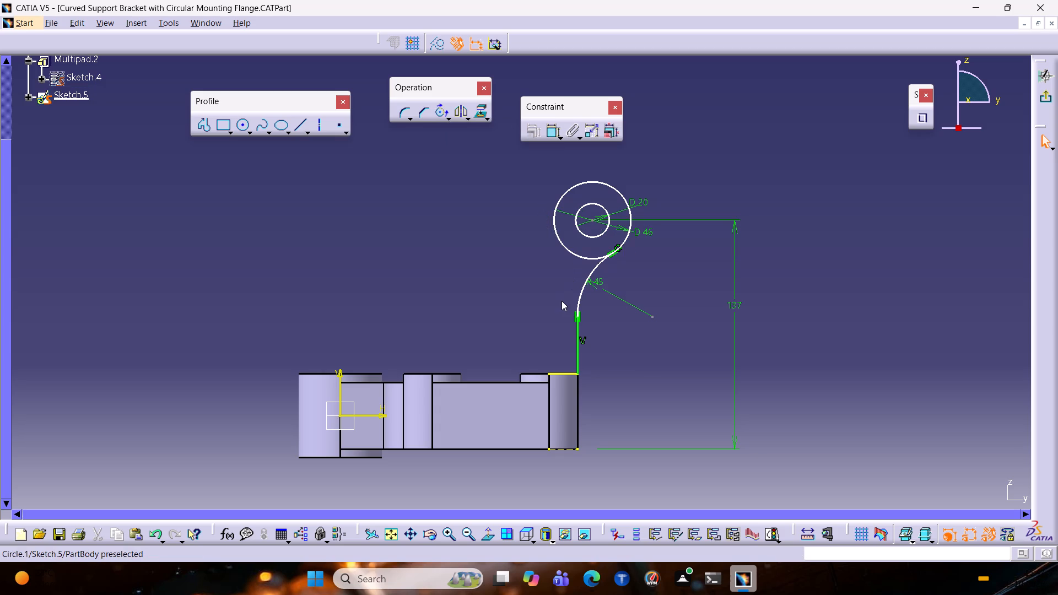
Offset the vertical line and the 45 mm arc by 13 mm toward the inner side of the bracket.
left_click(579, 342)
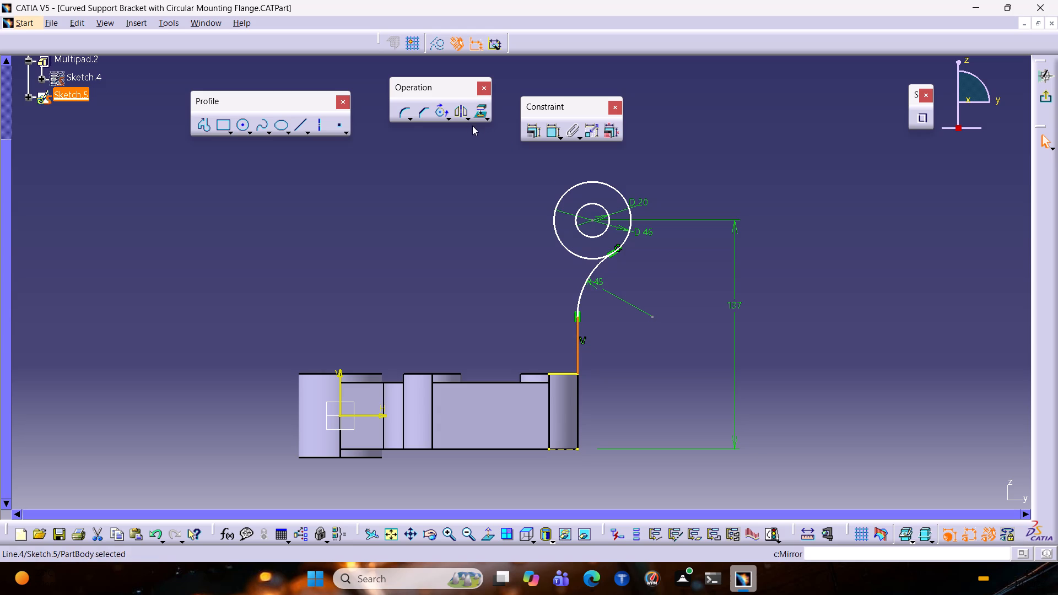
left_click(597, 268, "ctrl")
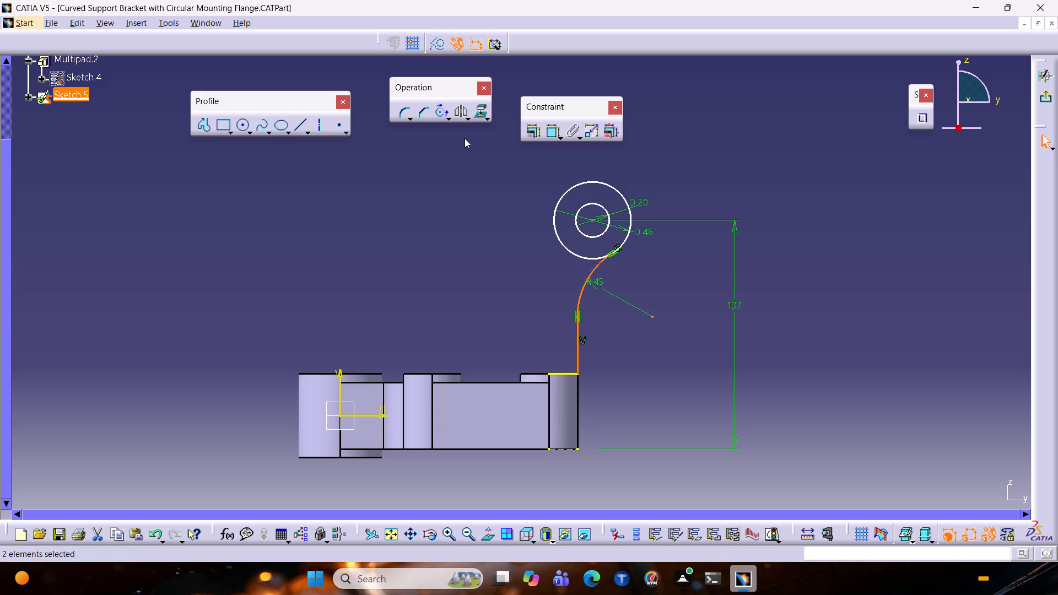
left_click(447, 118)
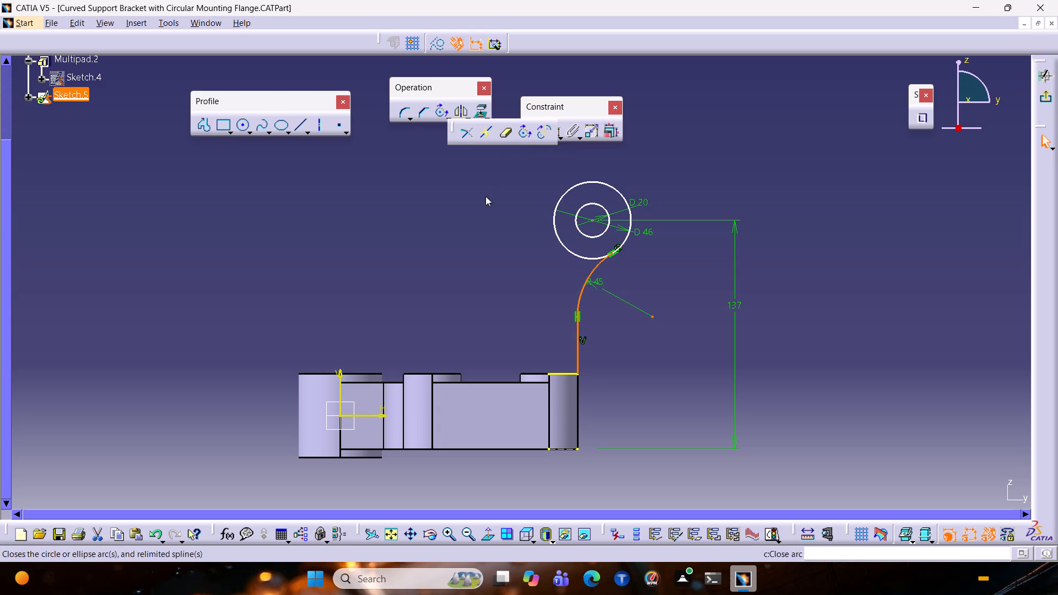
left_click(485, 196)
left_click(468, 115)
left_click(582, 130)
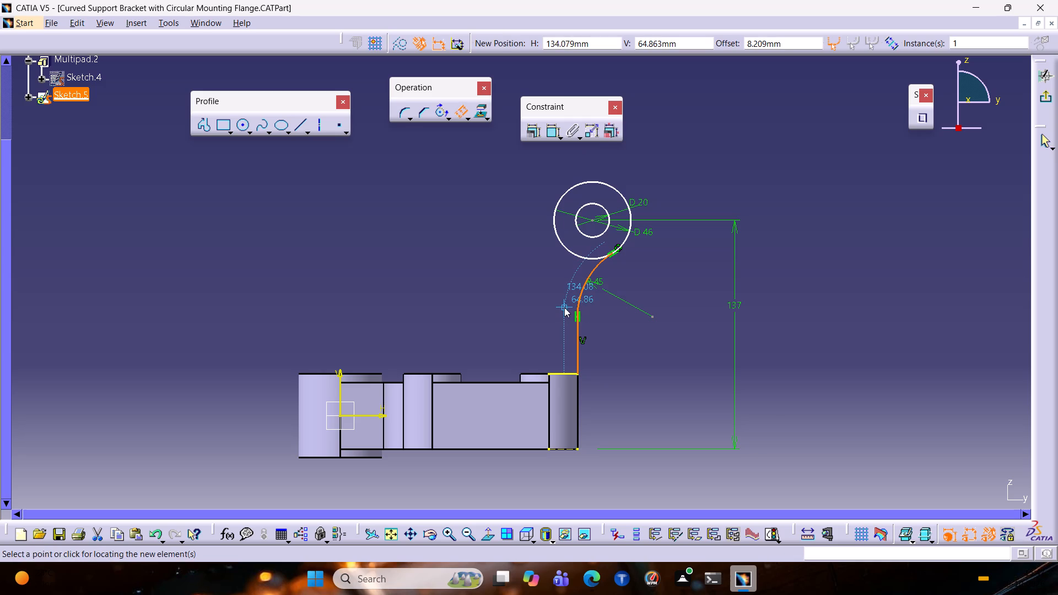
key("Tab")
key("Tab")
type("13")
key("Return")
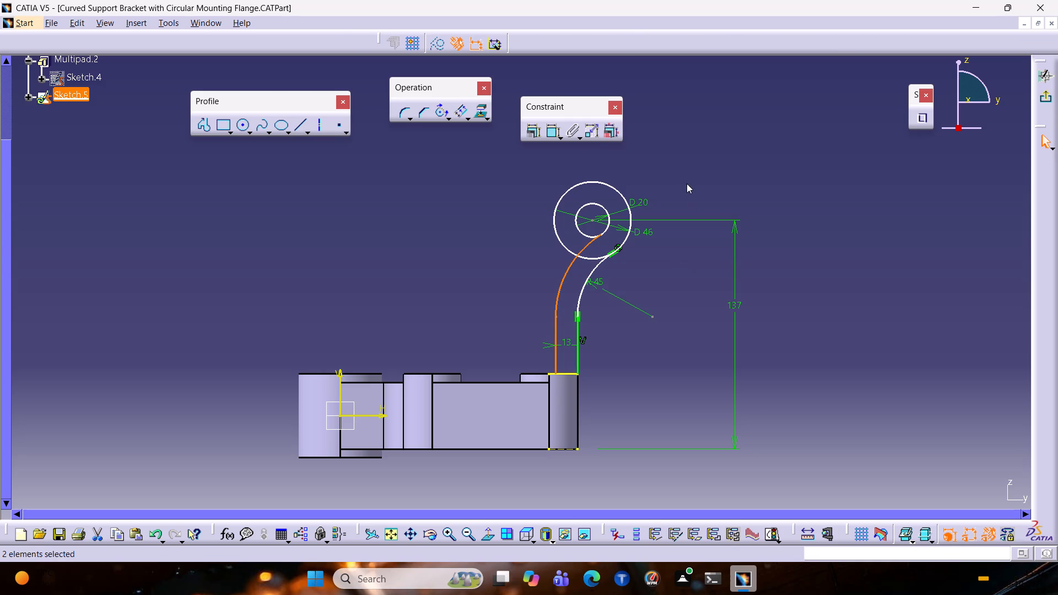
left_click(687, 183)
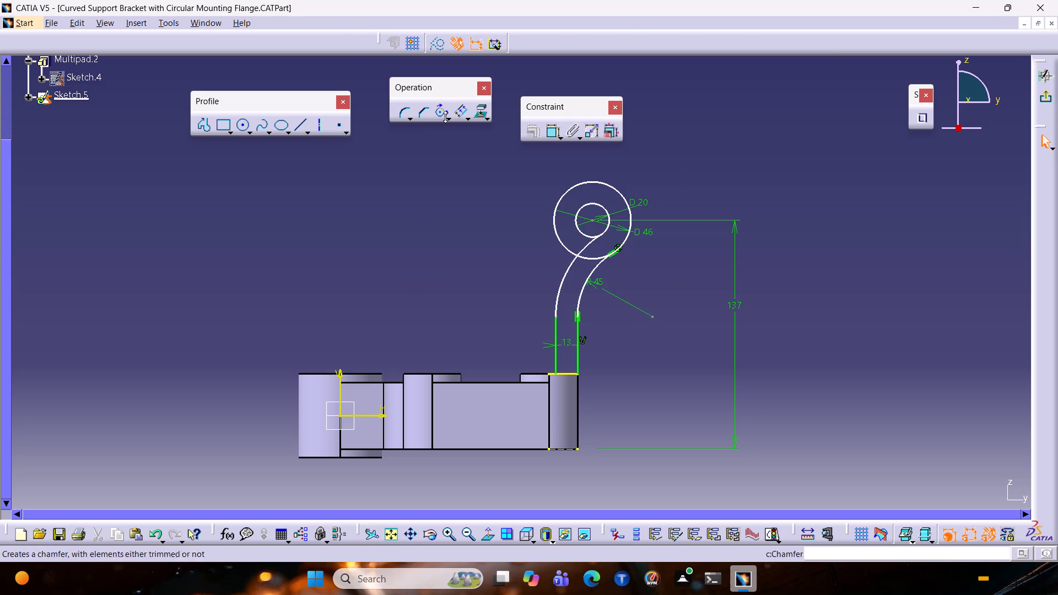
Trim away the offset arc's part inside the 46 mm circle and the projected top edge's part beyond the offset line.
left_click(445, 117)
left_click(503, 128)
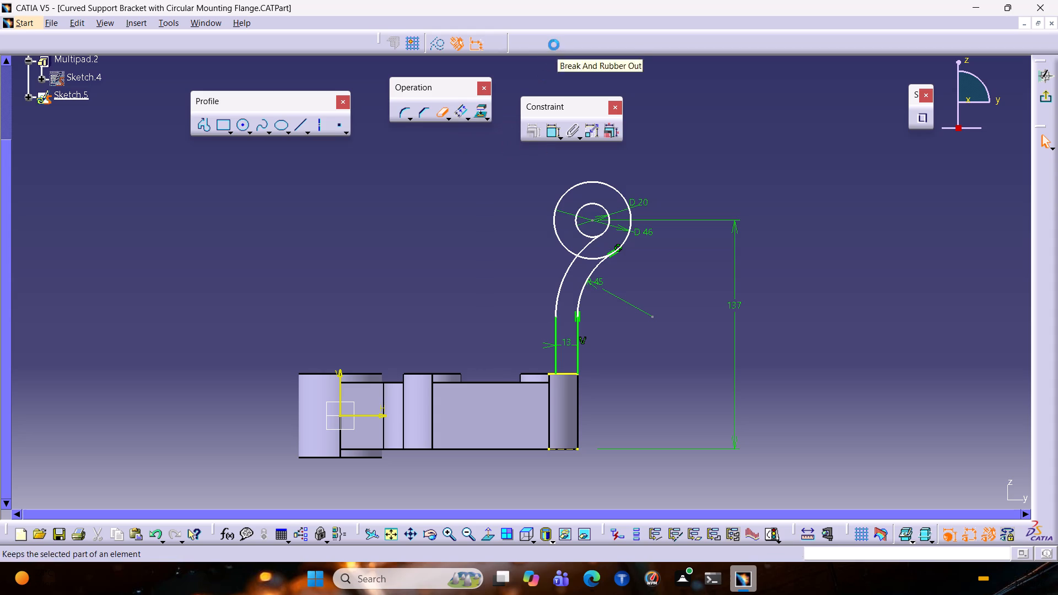
left_click(536, 44)
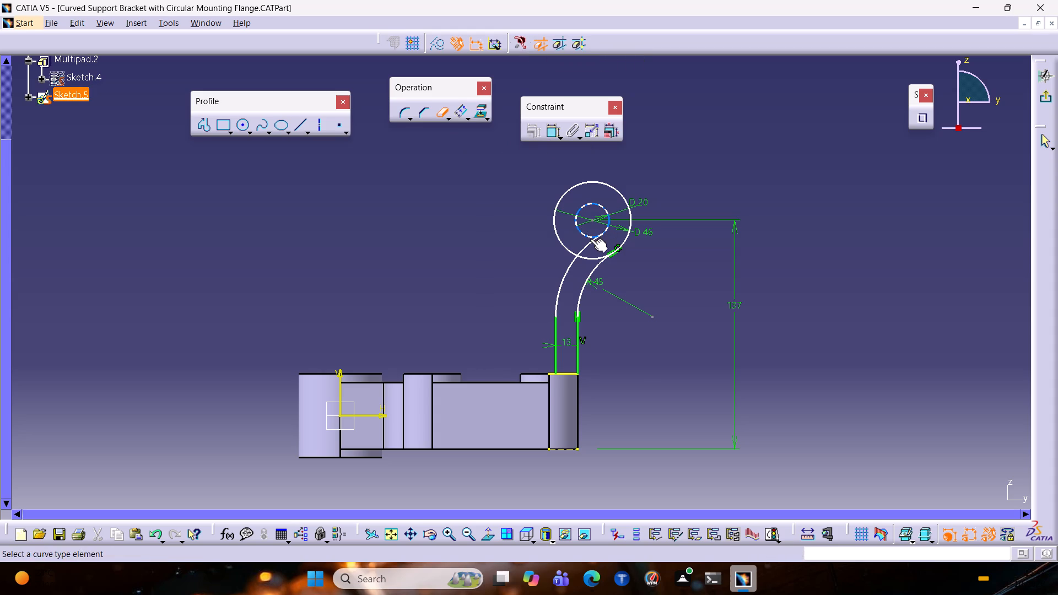
left_click(589, 240)
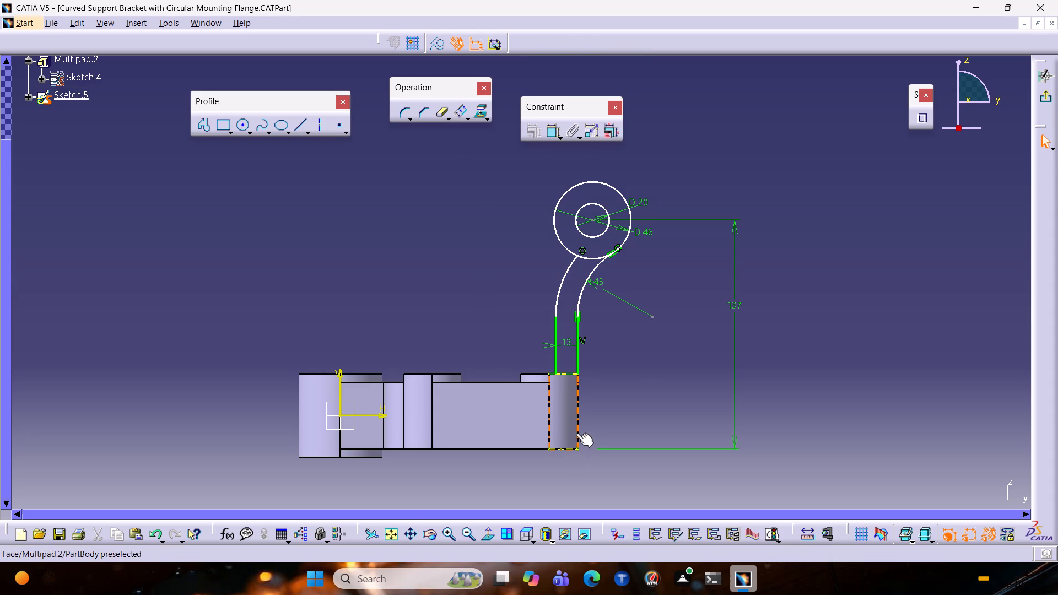
middle_click_drag(566, 419, 611, 365, "ctrl")
left_click(587, 457)
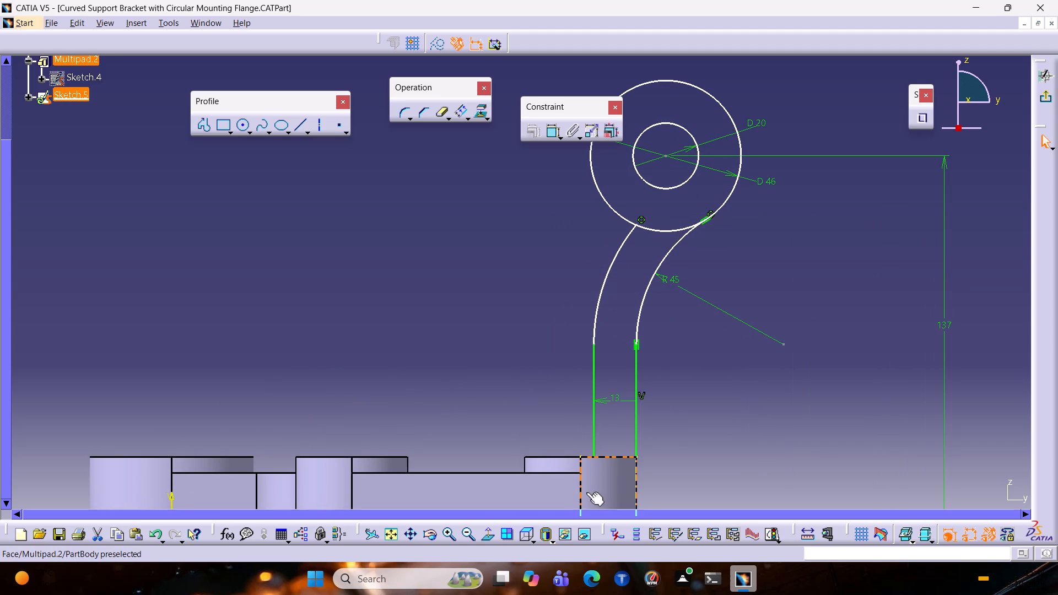
double_click(437, 111)
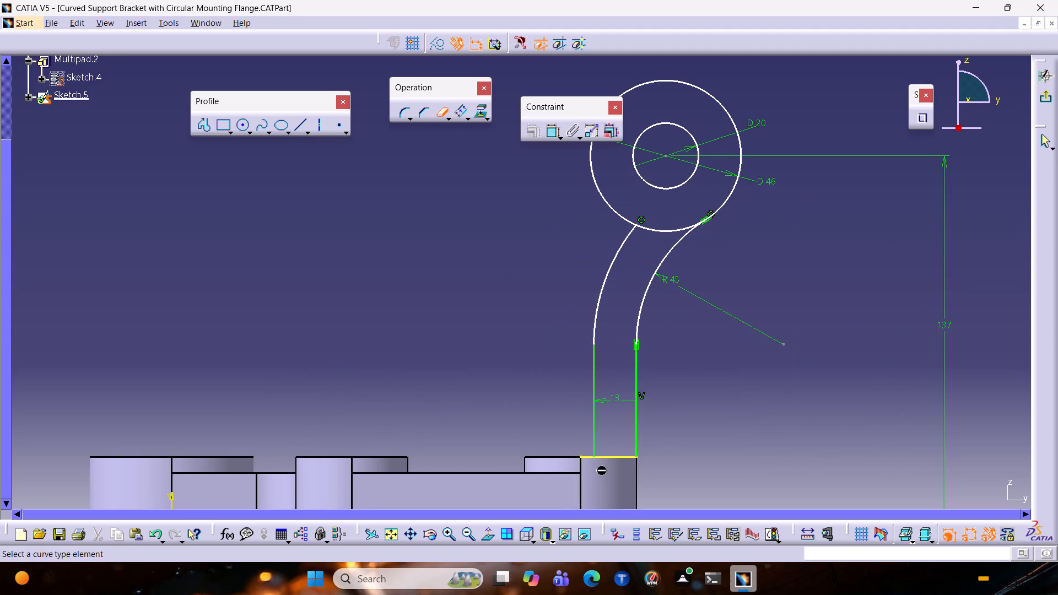
left_click(584, 458)
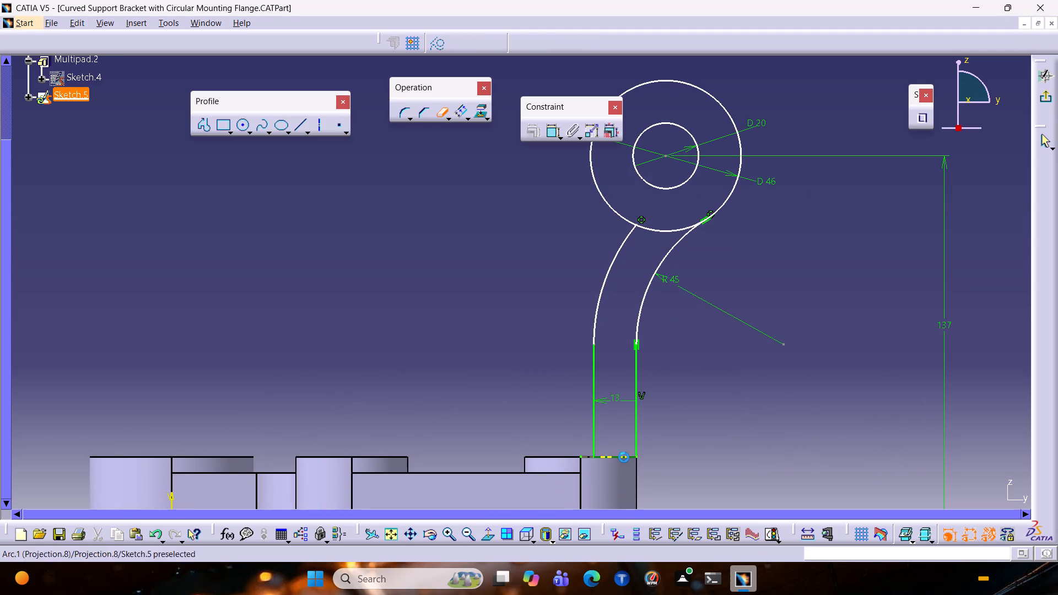
key("Escape")
Draw a 100 mm horizontal profile line from the circles' centre back over the bracket's base.
middle_click_drag(685, 311, 678, 344, "ctrl")
middle_click_drag(687, 263, 682, 308)
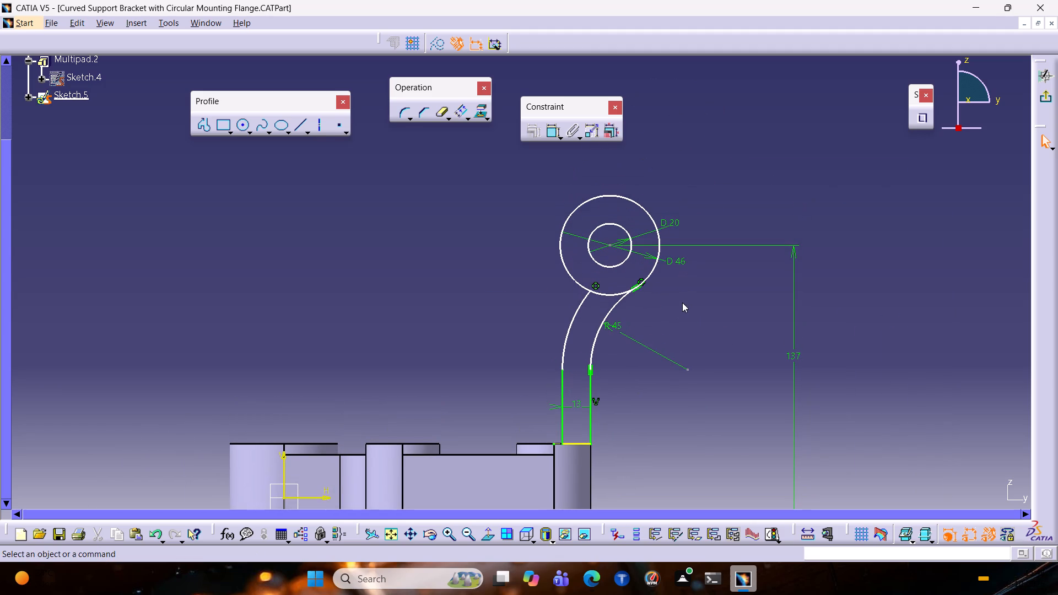
left_click(200, 125)
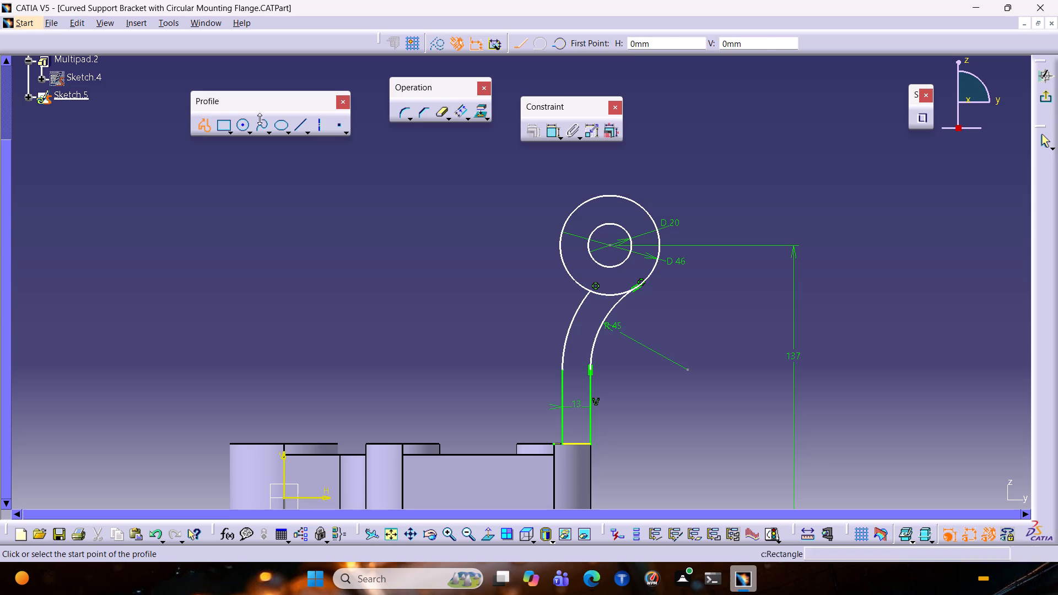
left_click(611, 246)
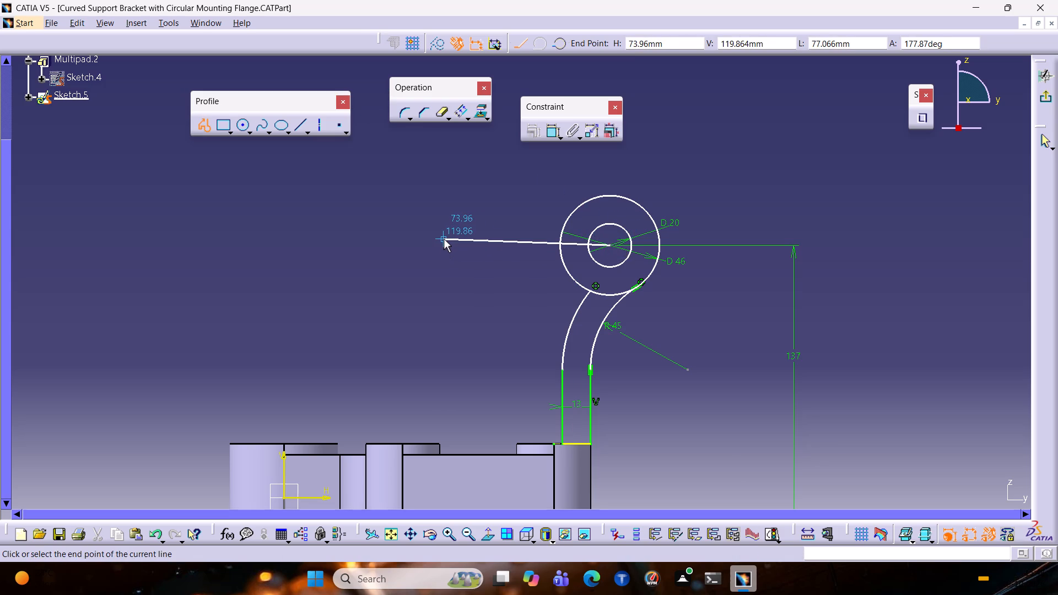
key("Tab")
key("Tab")
key("Tab")
key("Tab")
type("100")
key("Return")
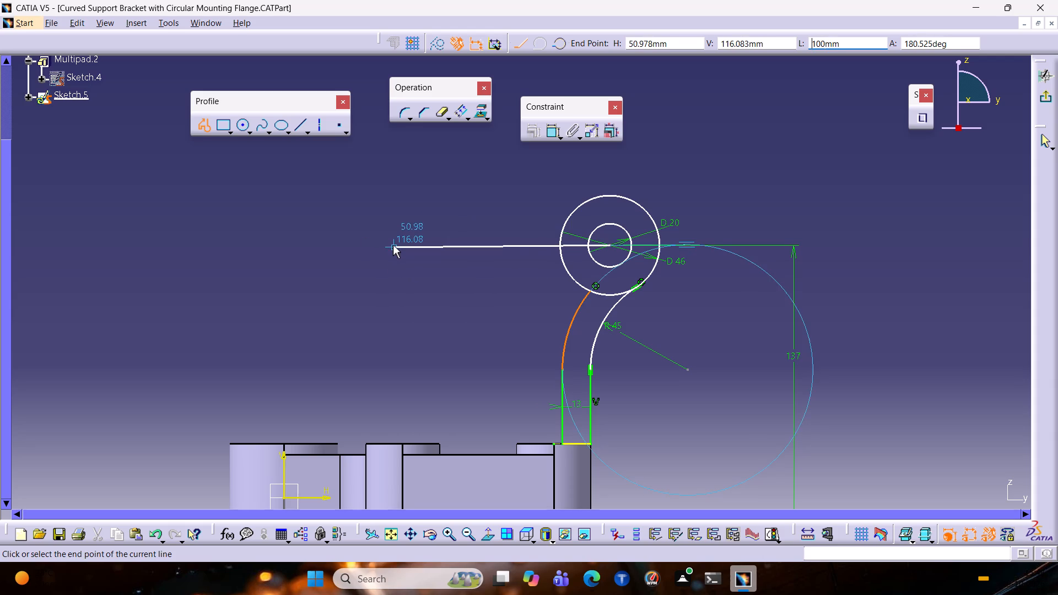
left_click(393, 242)
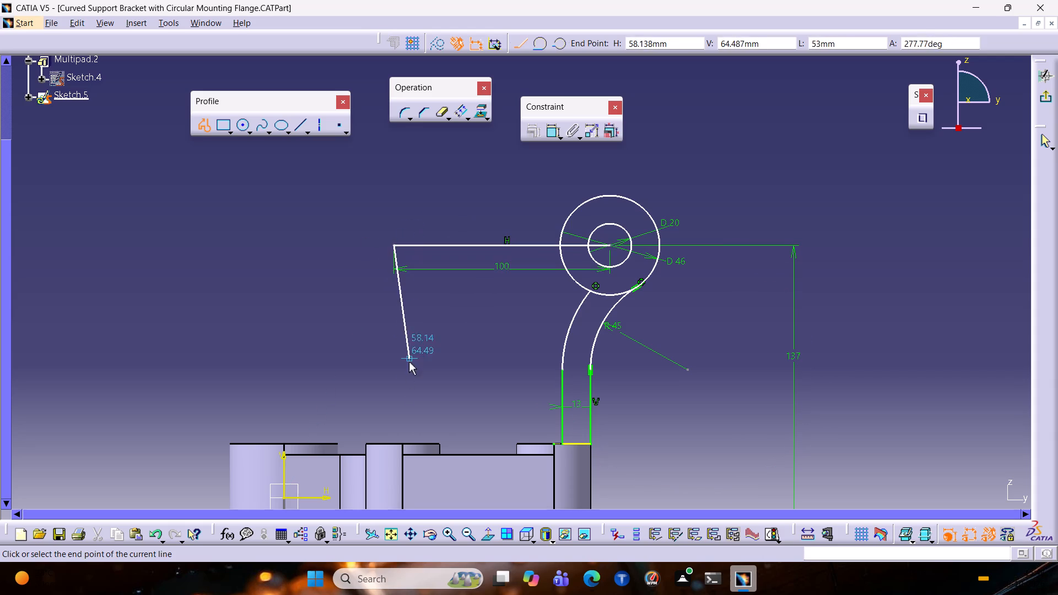
Finish the profile with a 92 mm vertical line from the horizontal line's free end down to the base's top edge.
left_click(391, 443)
key("Escape")
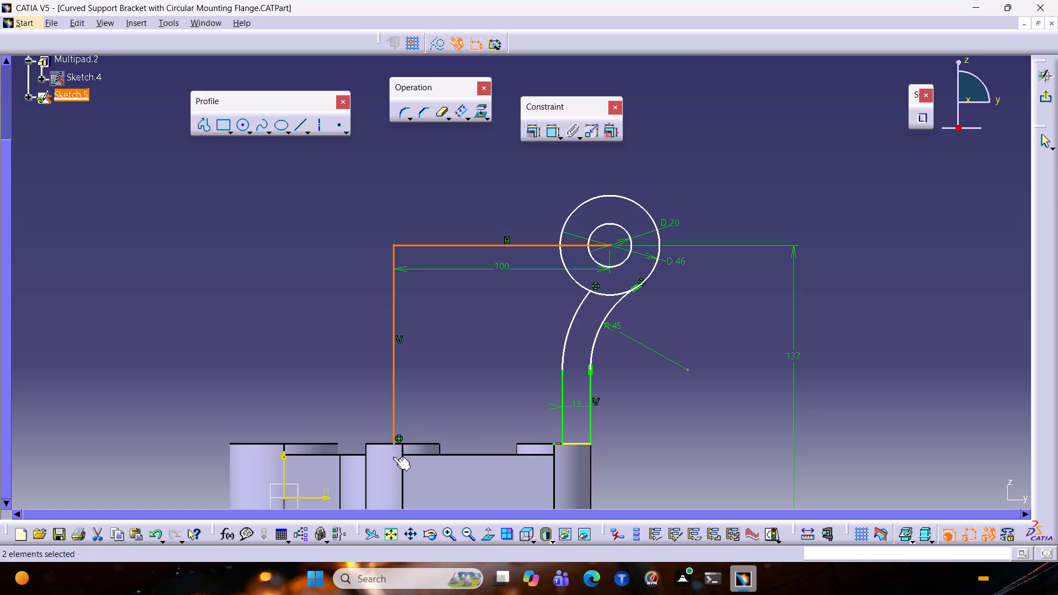
key("Escape")
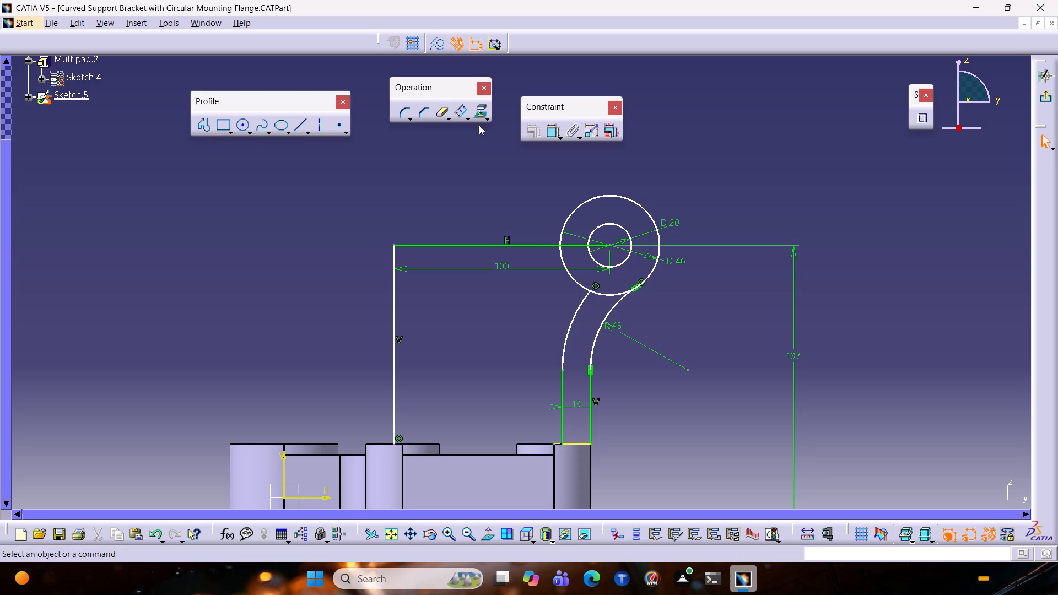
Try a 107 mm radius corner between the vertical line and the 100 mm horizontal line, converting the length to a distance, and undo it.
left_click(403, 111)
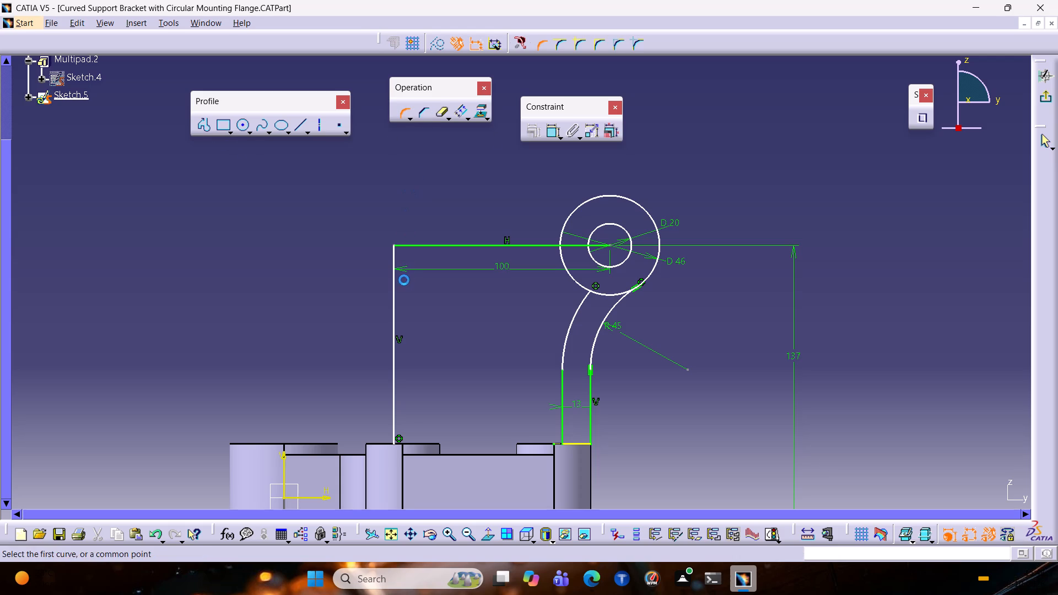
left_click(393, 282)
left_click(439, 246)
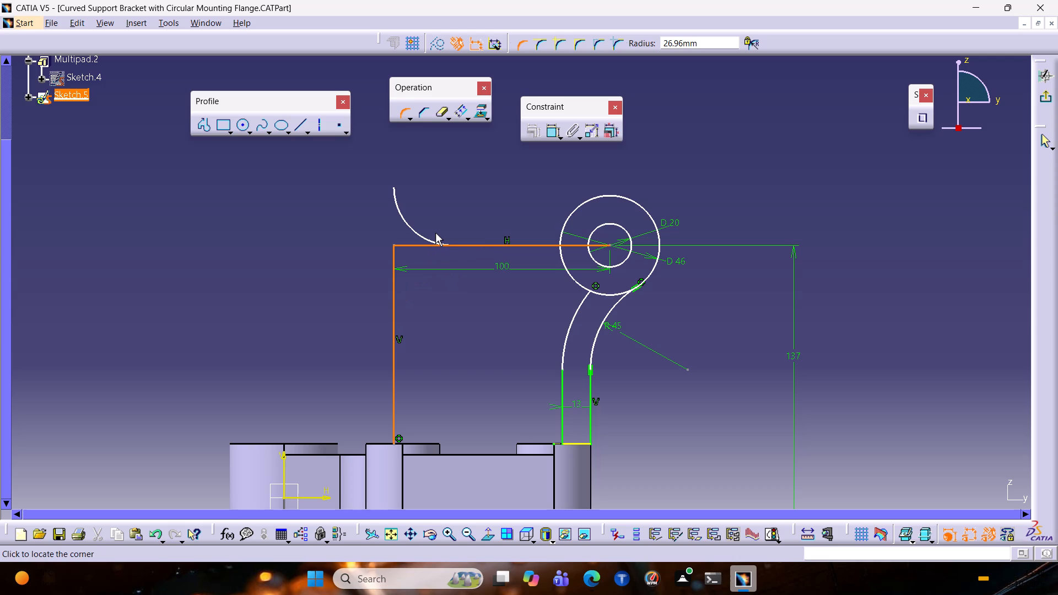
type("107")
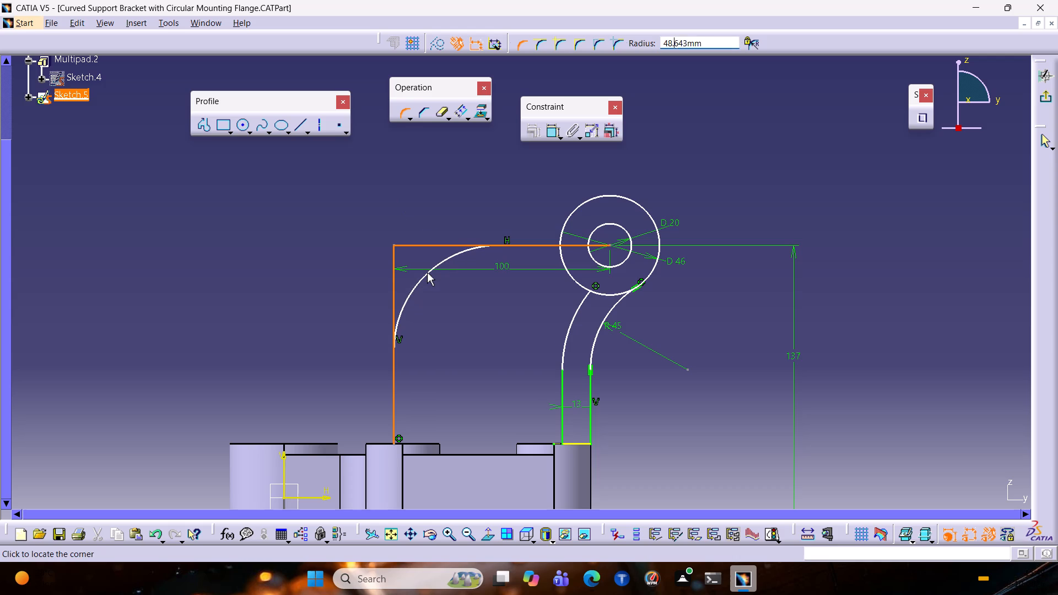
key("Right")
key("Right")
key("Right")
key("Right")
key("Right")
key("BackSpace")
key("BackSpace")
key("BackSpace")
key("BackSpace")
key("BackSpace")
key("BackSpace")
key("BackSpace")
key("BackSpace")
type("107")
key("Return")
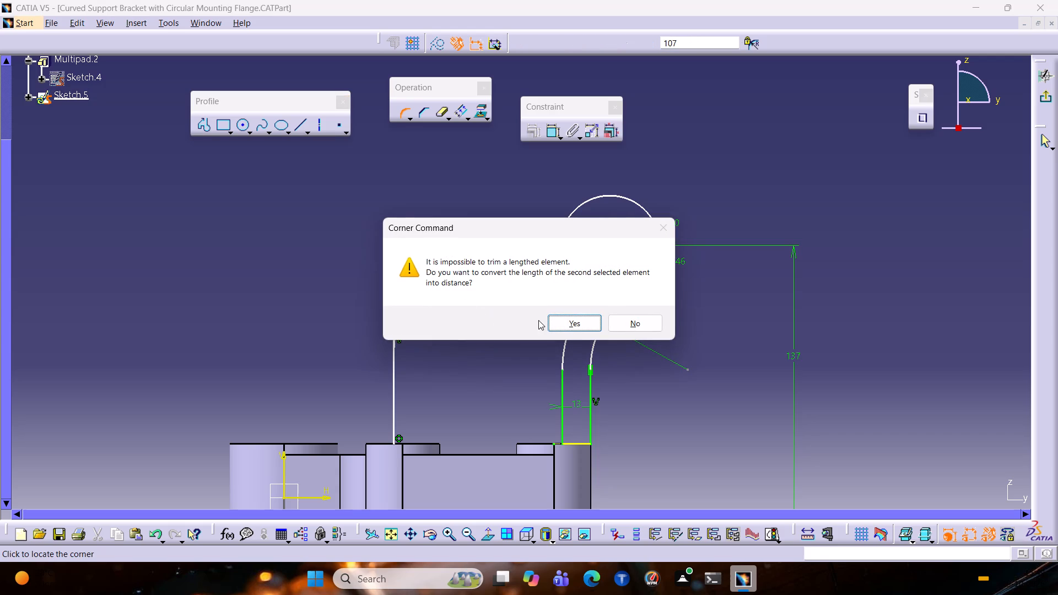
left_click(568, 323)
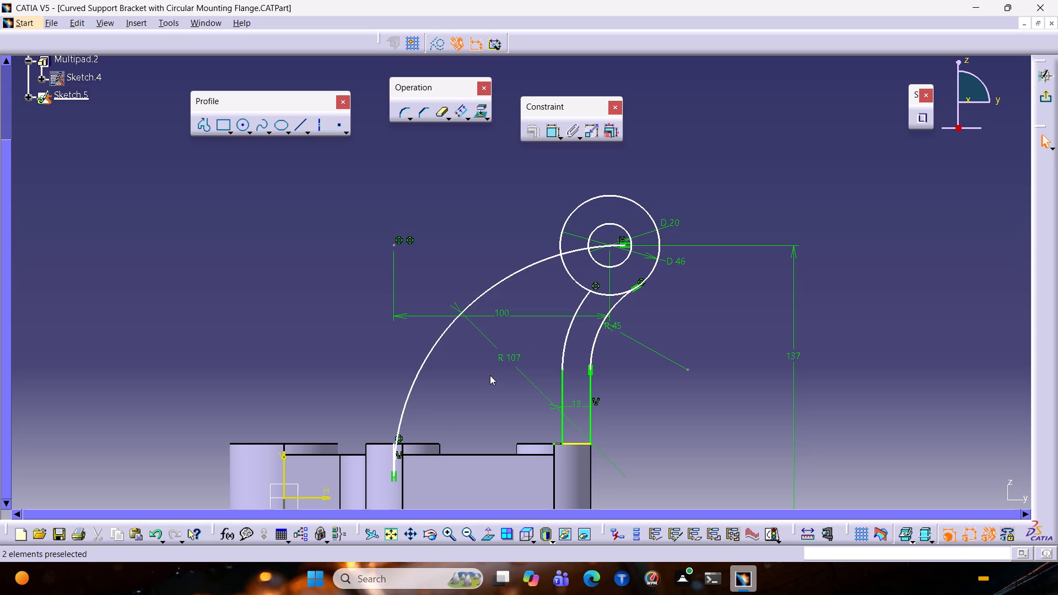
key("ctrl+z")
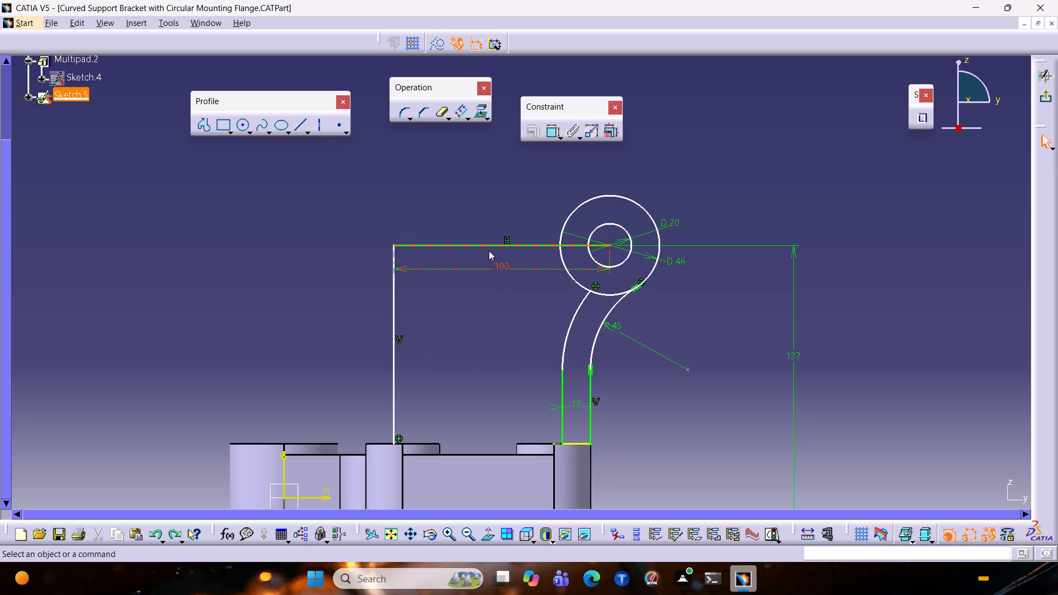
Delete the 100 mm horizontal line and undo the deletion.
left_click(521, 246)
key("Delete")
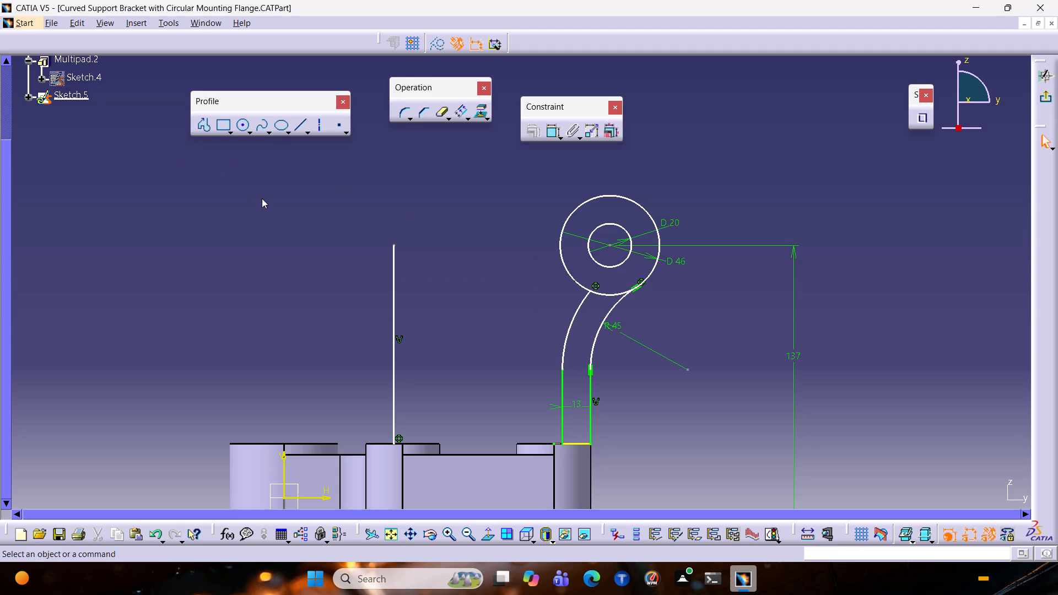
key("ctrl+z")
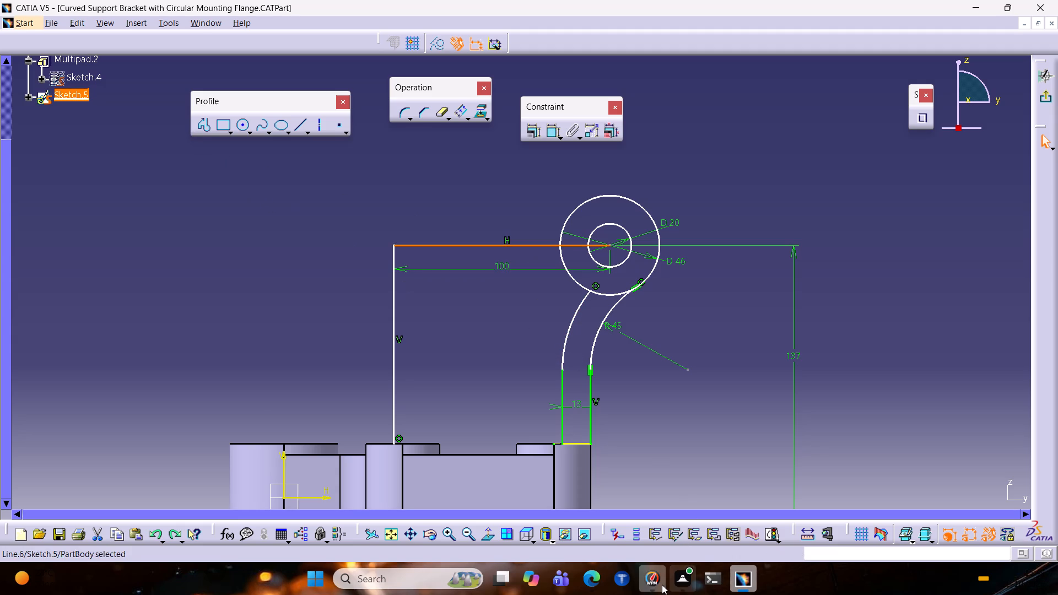
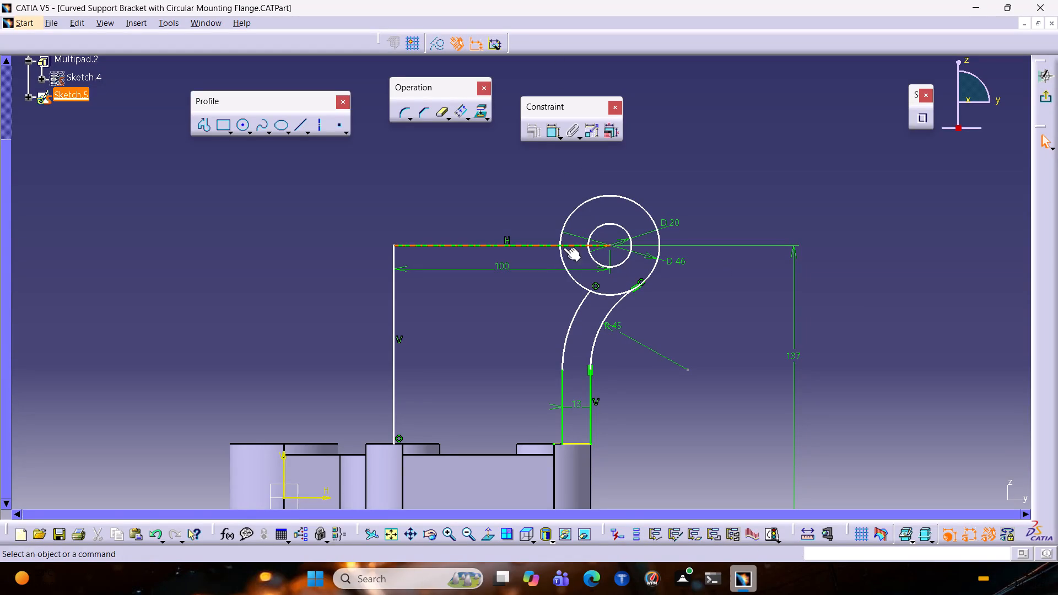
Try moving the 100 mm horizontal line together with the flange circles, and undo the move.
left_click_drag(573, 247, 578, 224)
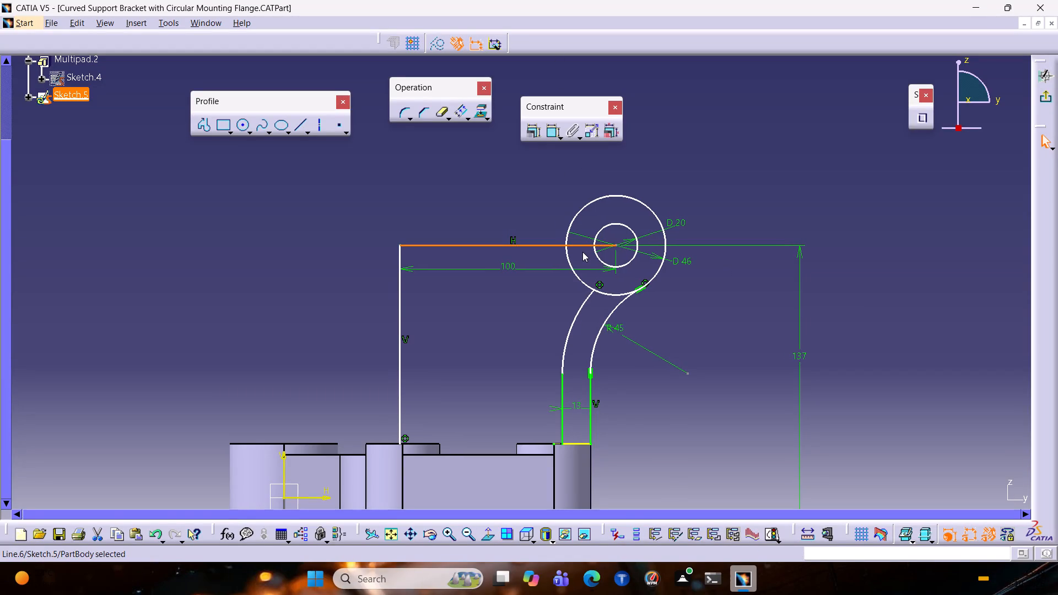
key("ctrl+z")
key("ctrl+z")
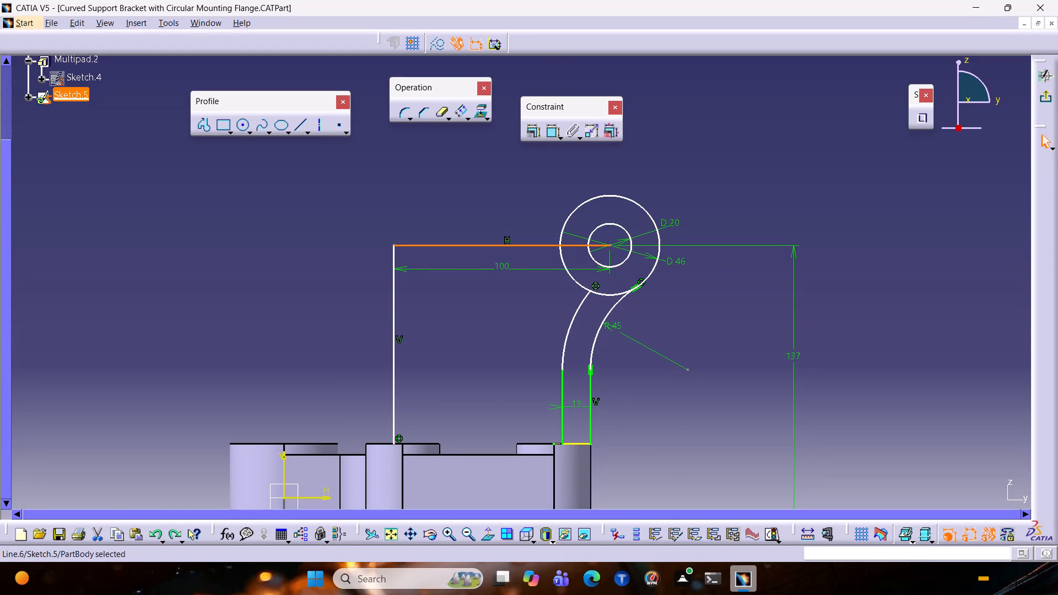
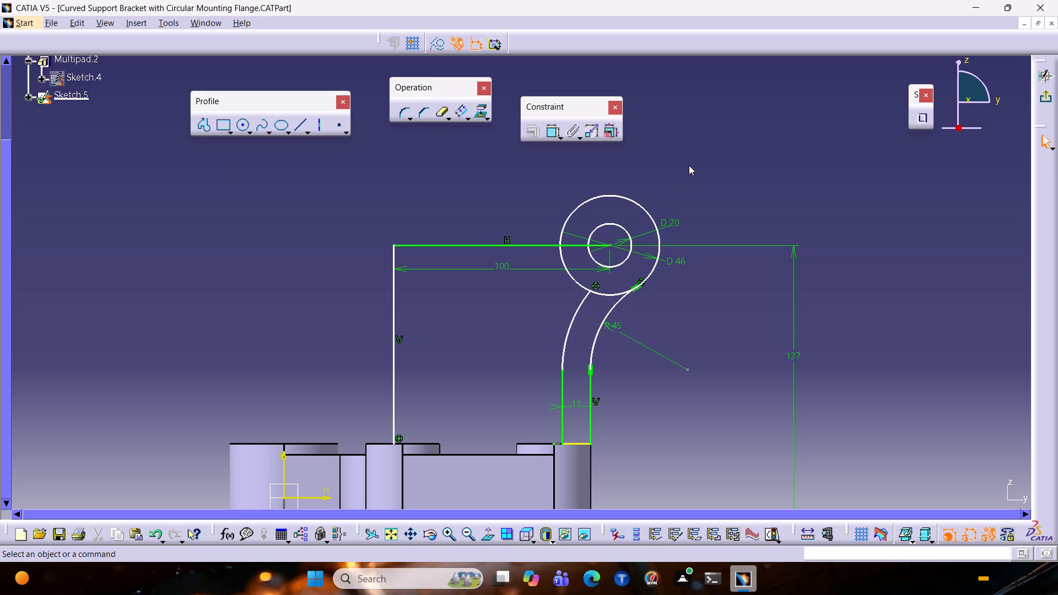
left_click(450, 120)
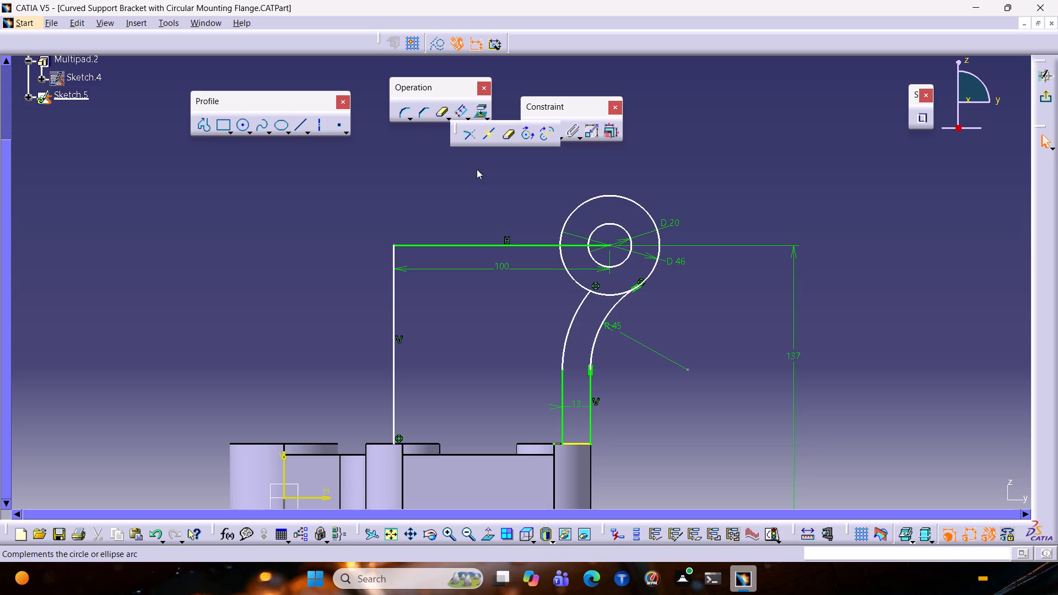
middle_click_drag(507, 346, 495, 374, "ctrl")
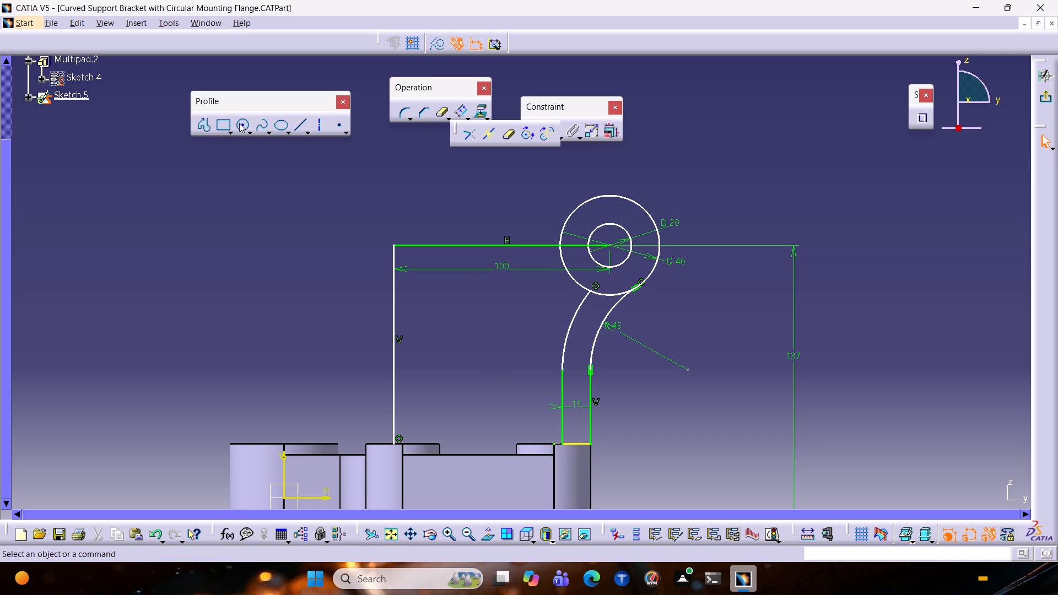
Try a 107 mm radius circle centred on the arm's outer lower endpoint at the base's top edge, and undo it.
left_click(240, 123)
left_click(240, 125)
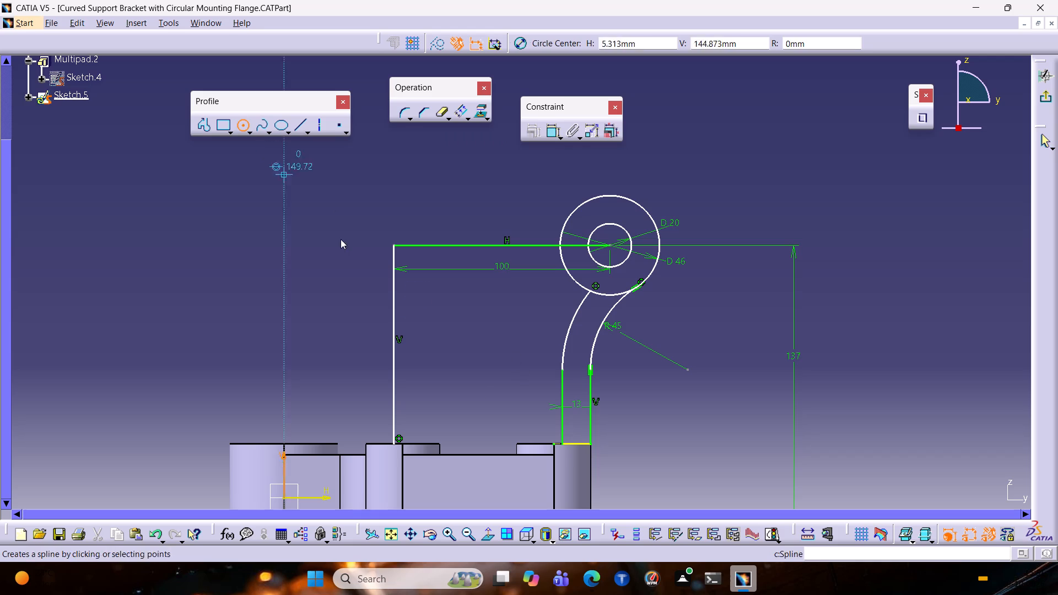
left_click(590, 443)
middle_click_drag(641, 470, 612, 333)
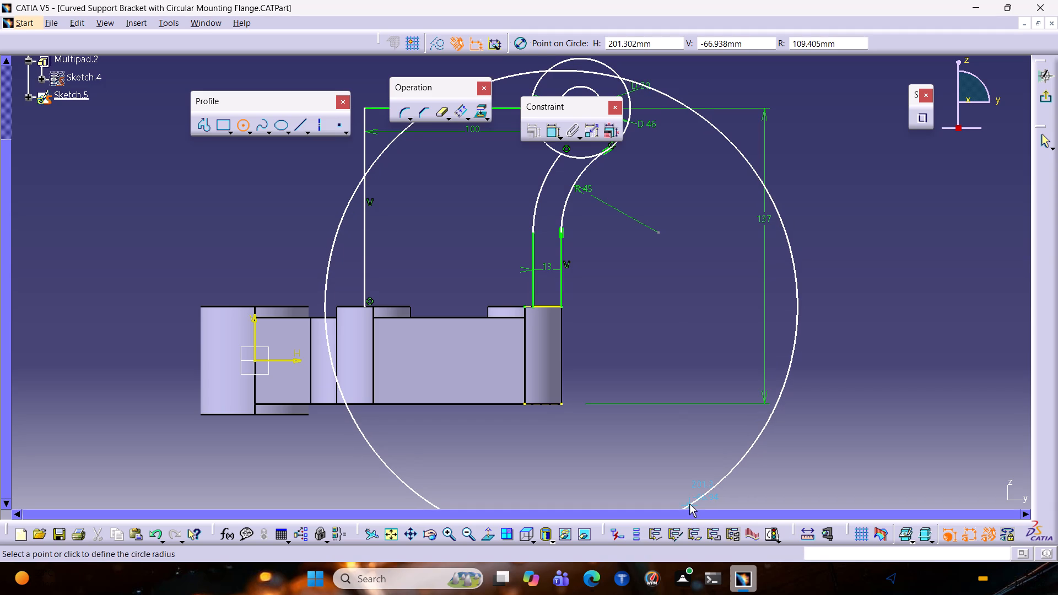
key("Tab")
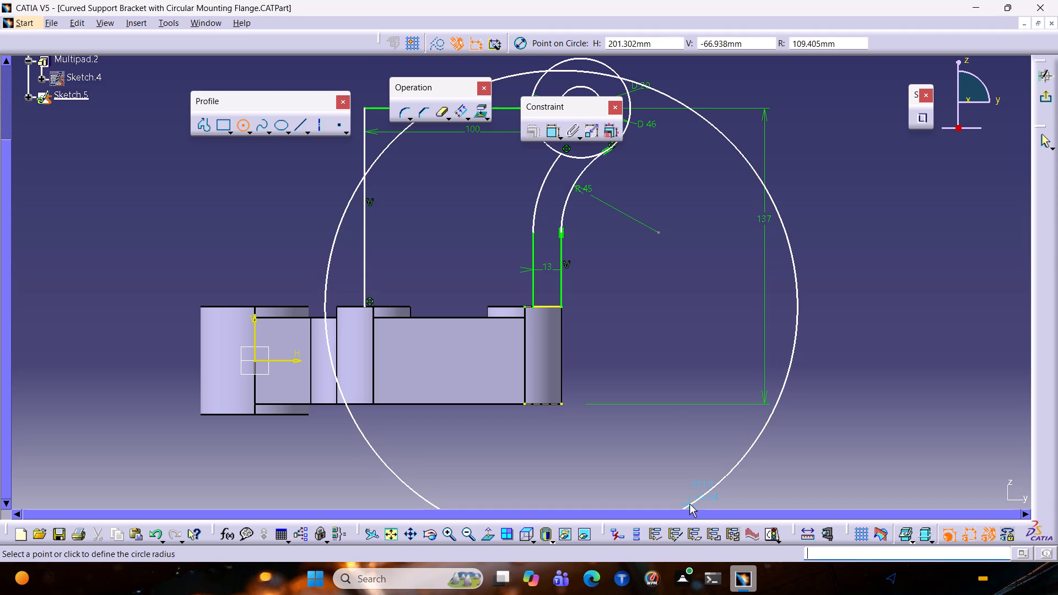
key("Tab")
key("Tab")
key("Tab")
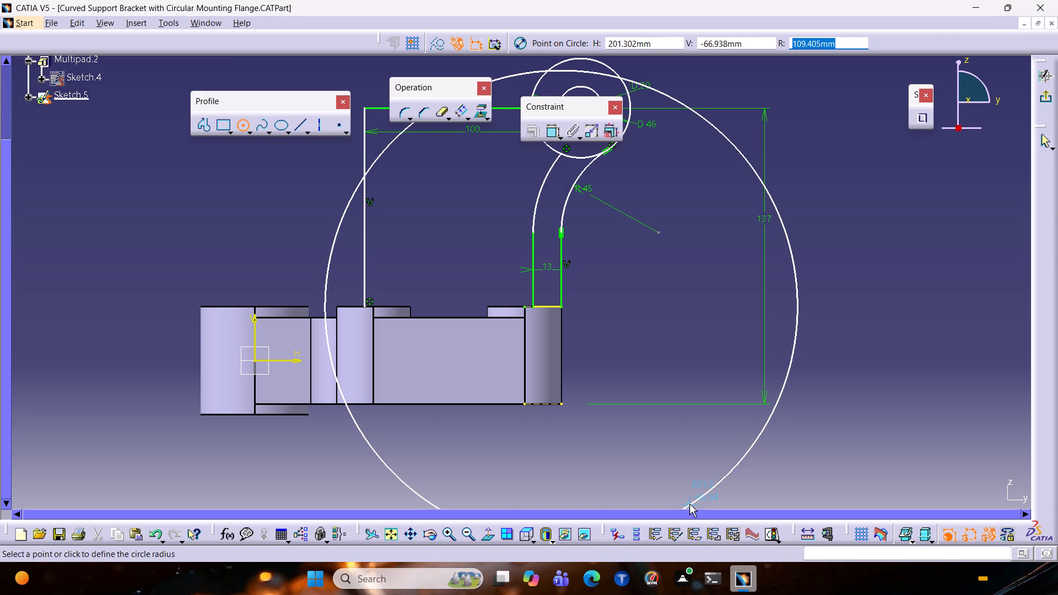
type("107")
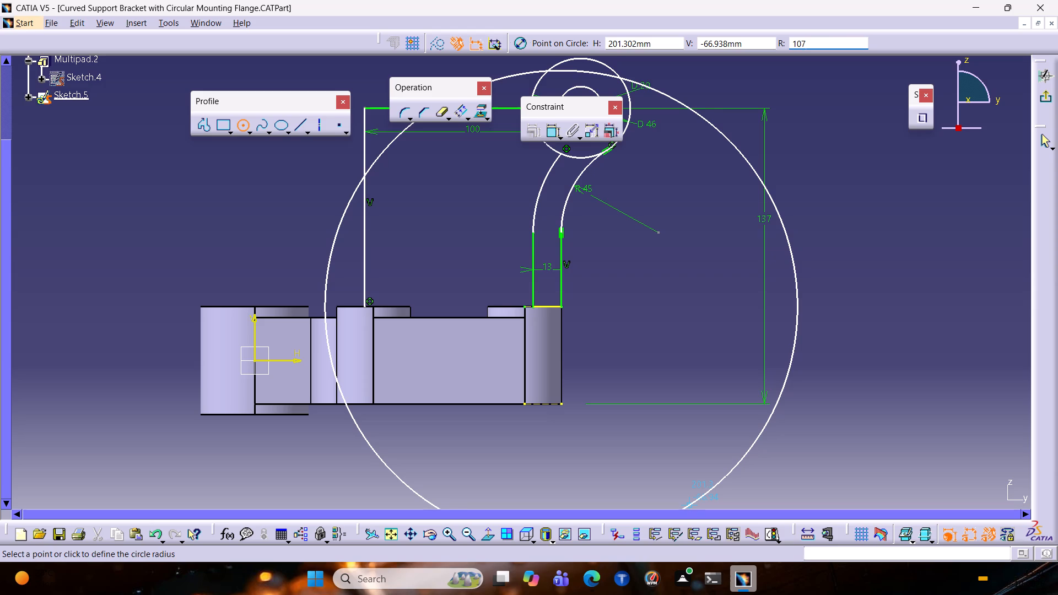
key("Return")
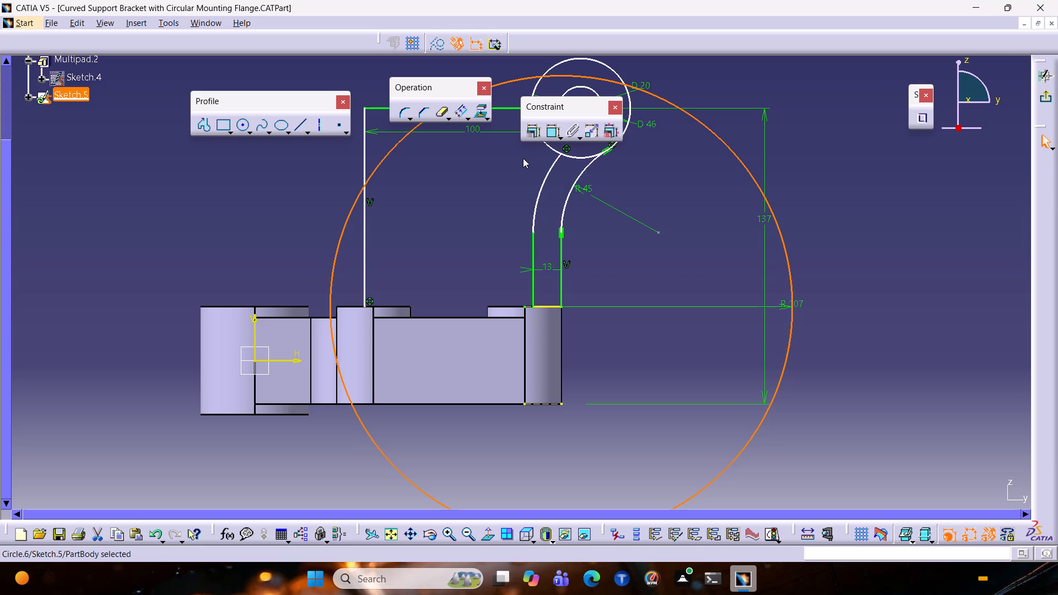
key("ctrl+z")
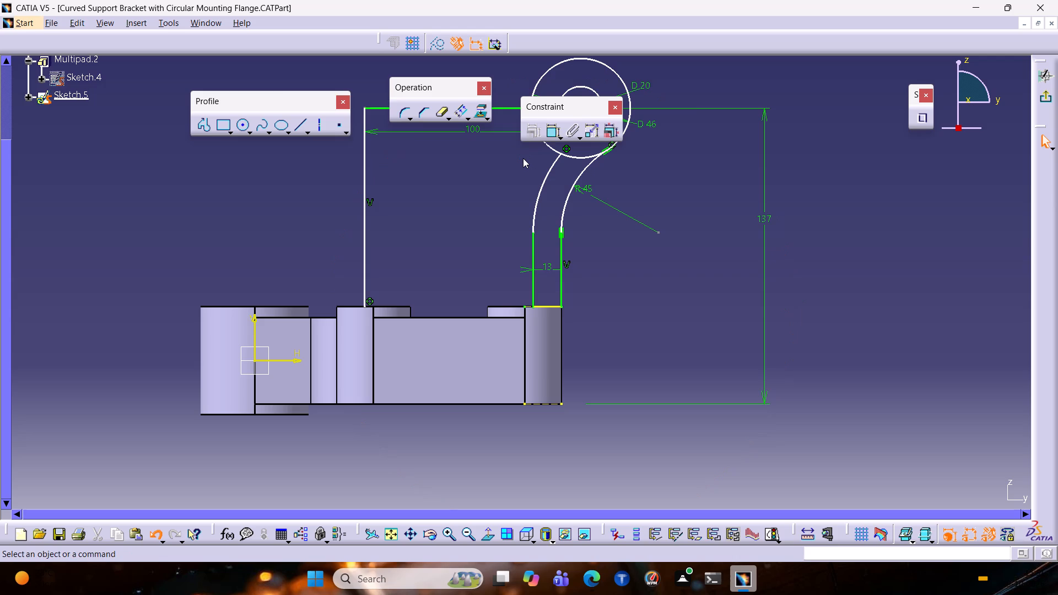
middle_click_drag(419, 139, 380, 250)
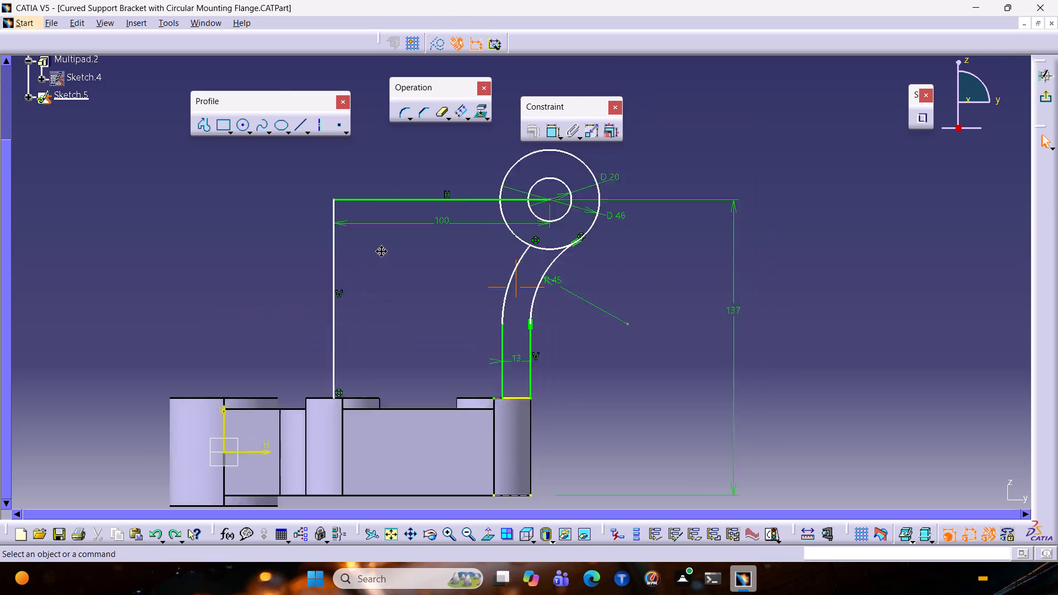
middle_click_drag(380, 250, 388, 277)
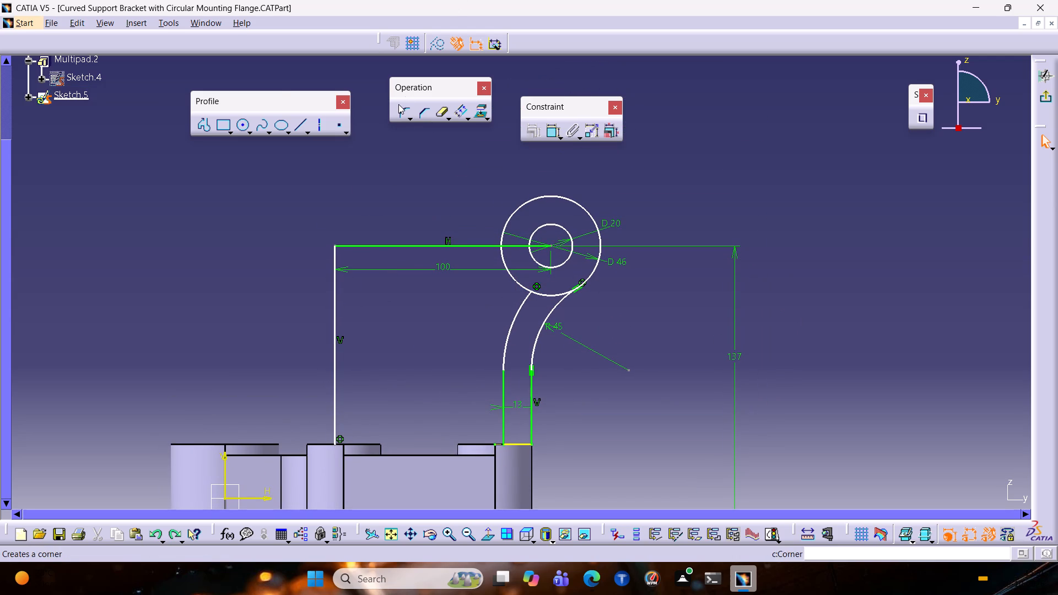
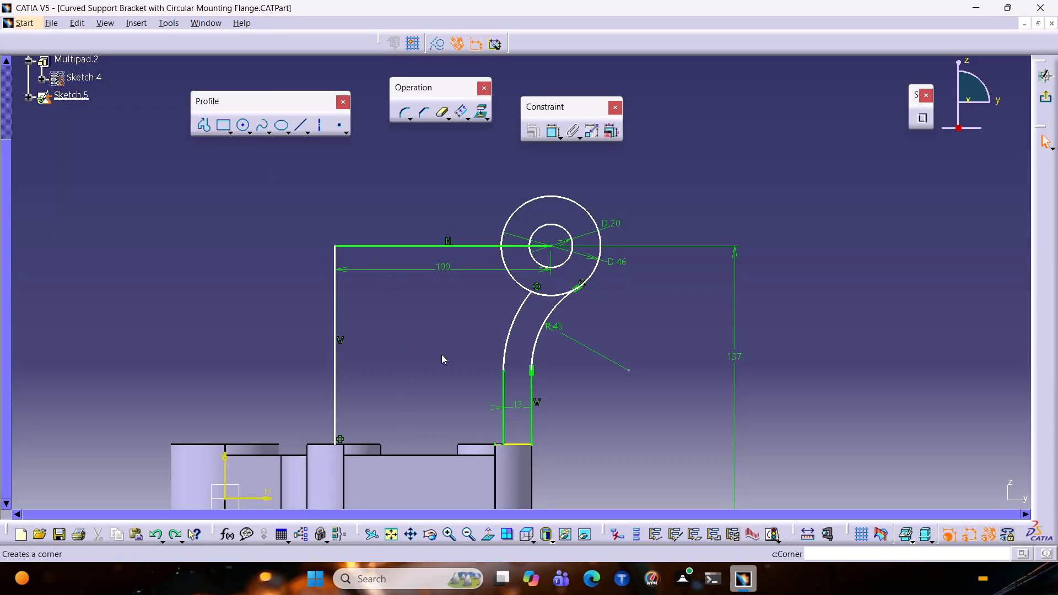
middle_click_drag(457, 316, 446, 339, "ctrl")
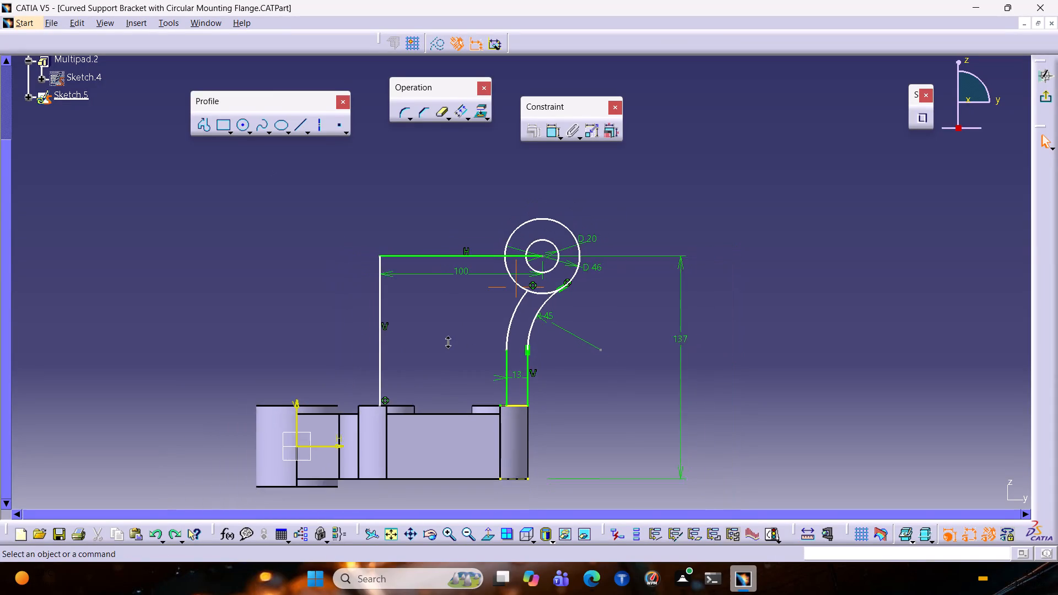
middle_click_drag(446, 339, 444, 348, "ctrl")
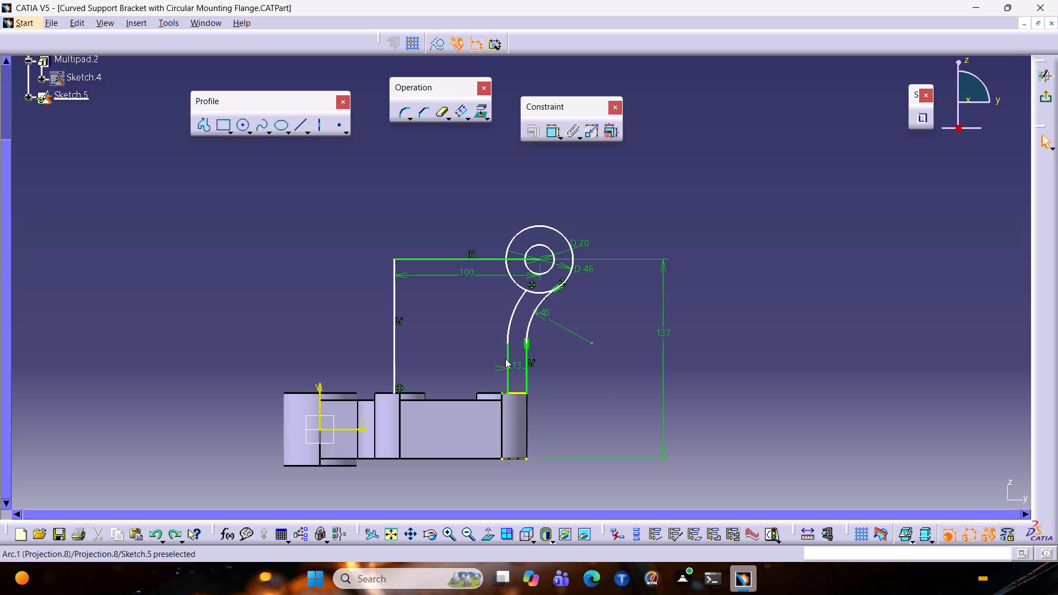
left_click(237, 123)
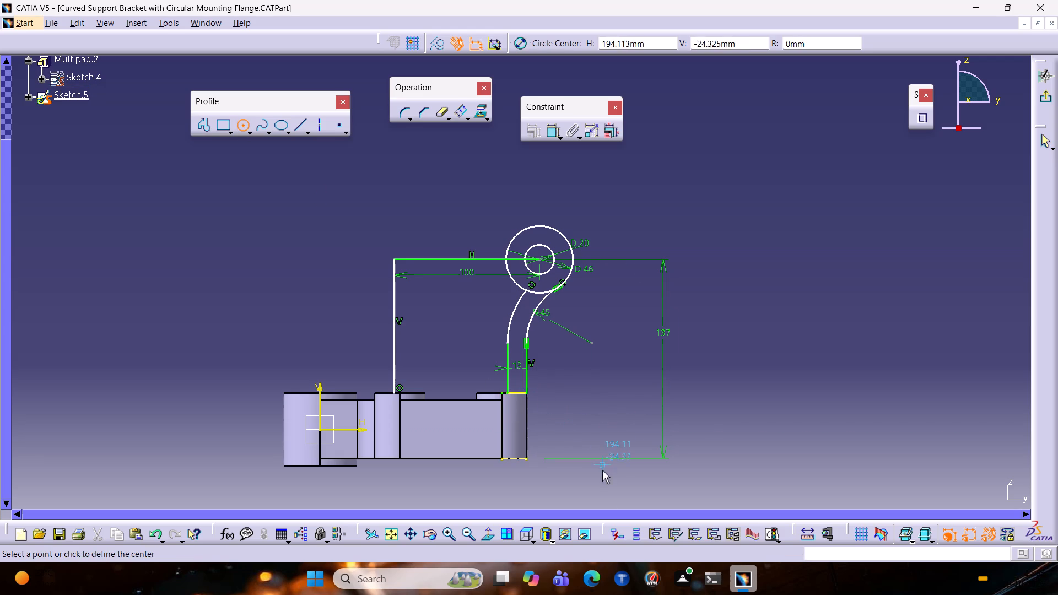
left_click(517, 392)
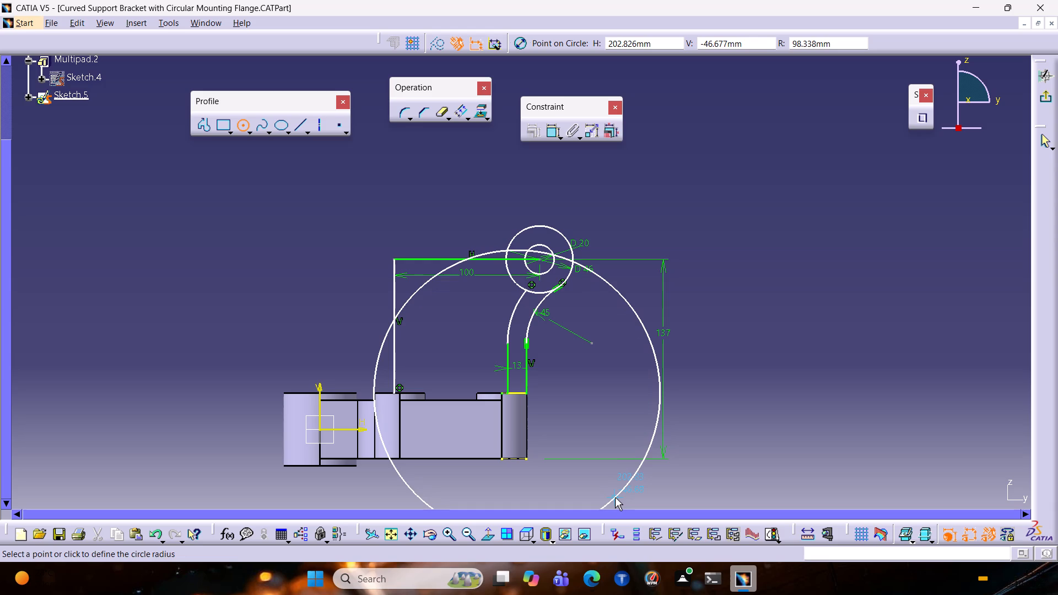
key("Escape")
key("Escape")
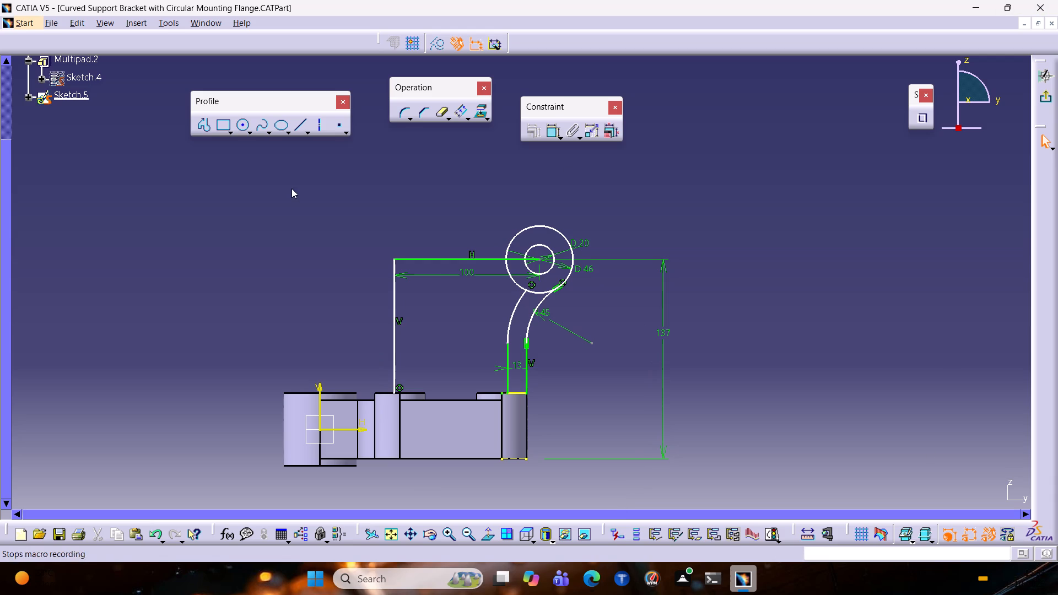
Delete the horizontal reference line to the flange centre and the vertical line rising from the base.
left_click(429, 259)
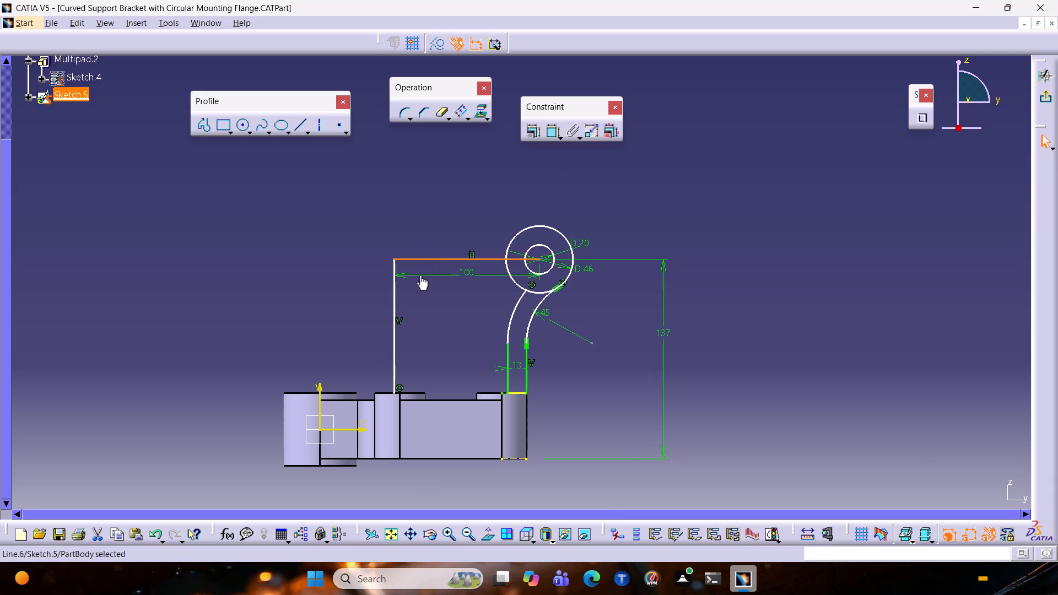
key("Delete")
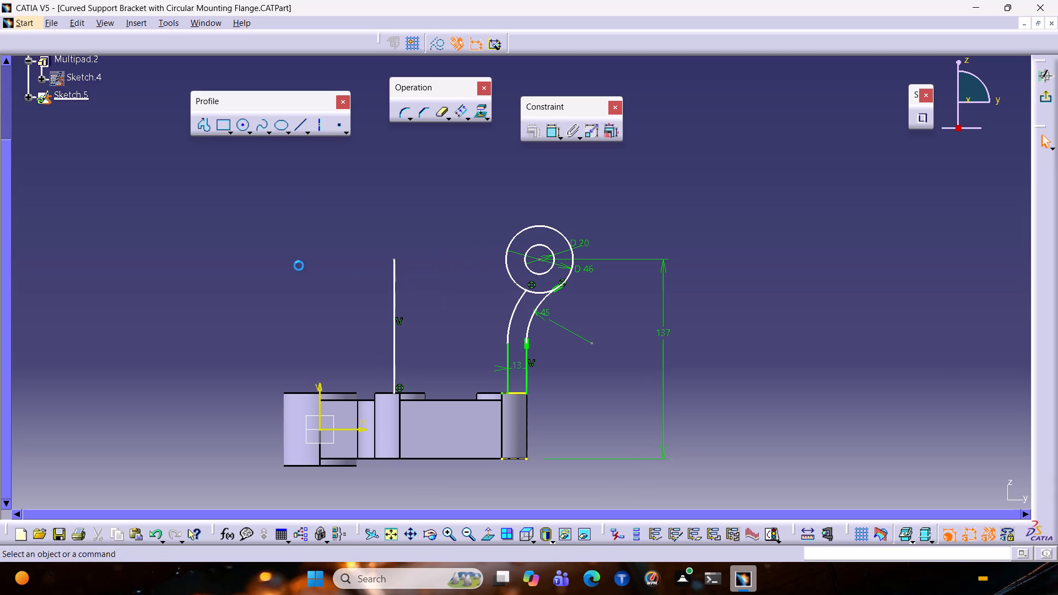
left_click(395, 313)
key("Delete")
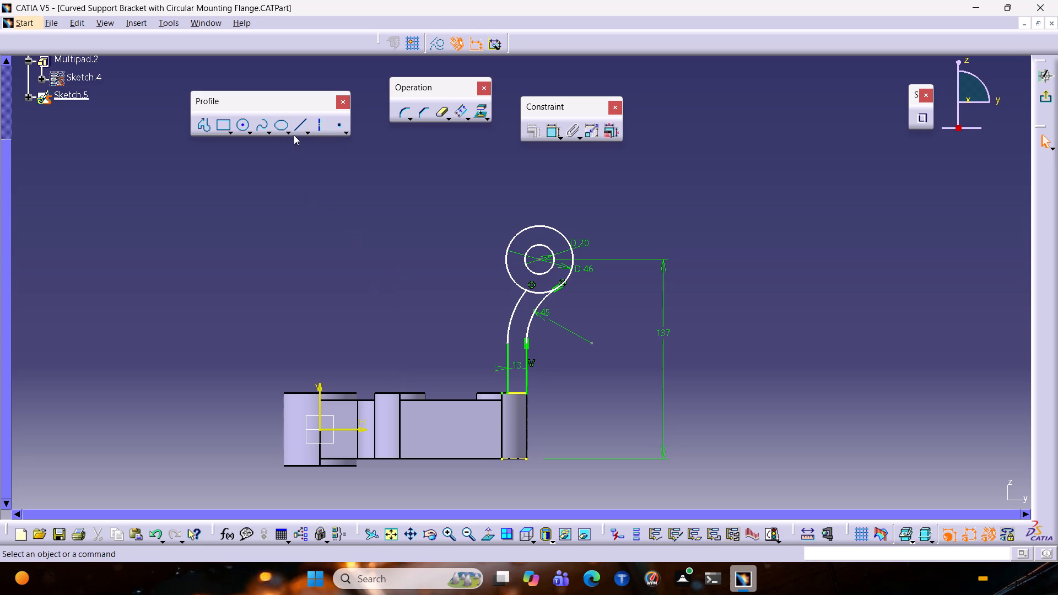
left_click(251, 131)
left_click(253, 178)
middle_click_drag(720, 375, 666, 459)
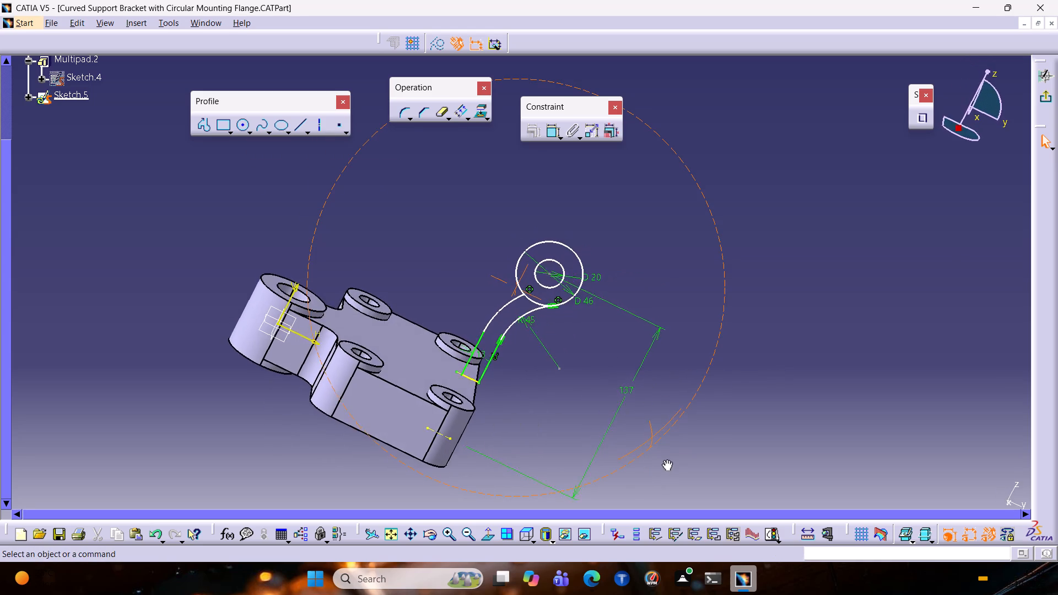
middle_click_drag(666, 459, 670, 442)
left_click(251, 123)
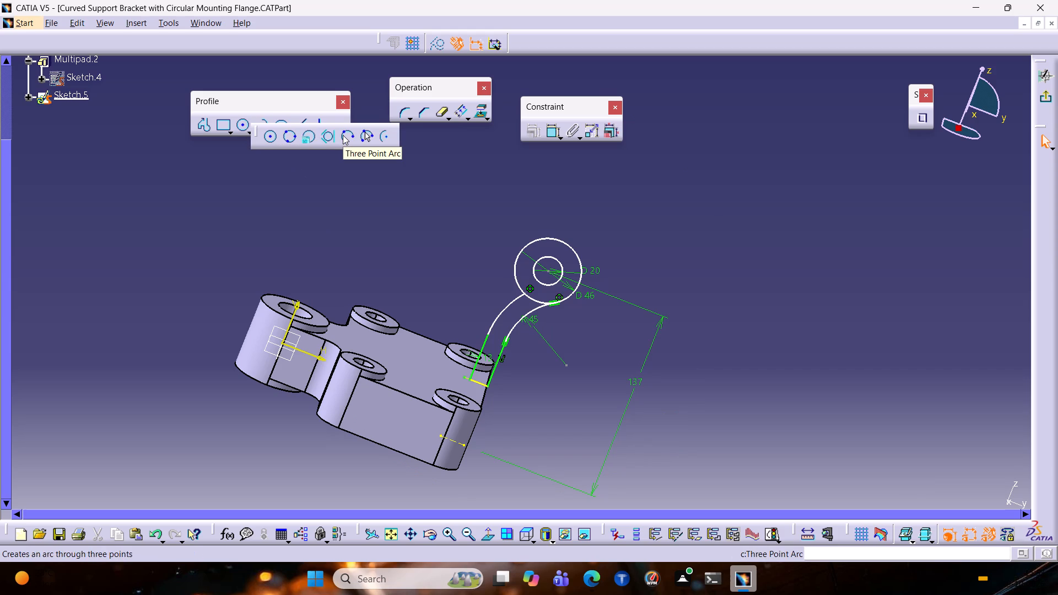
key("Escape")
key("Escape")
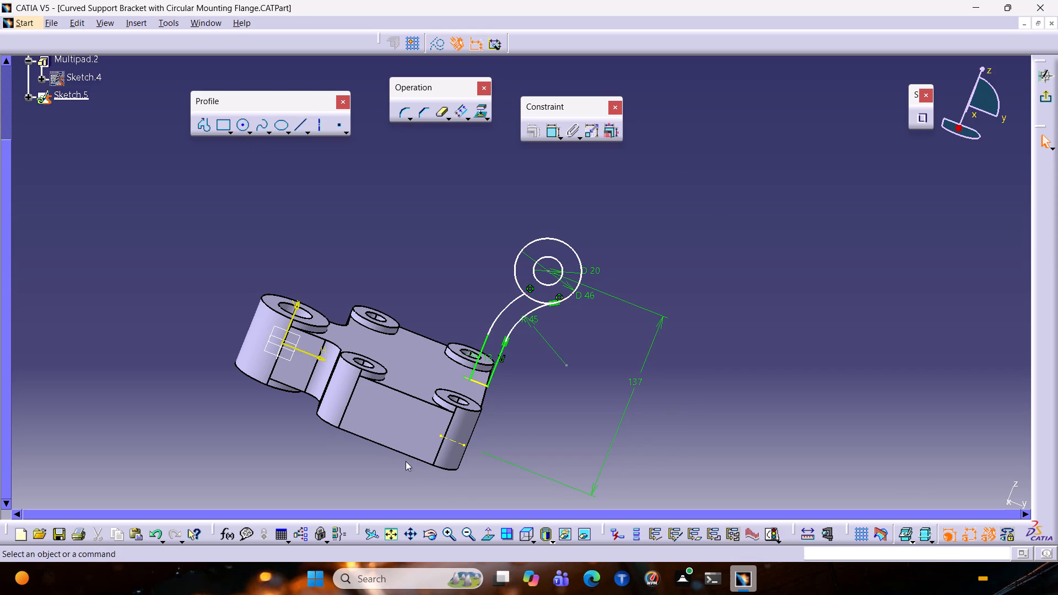
Project the long straight top edge of the base's side face onto the sketch plane.
left_click(396, 452)
left_click(395, 448)
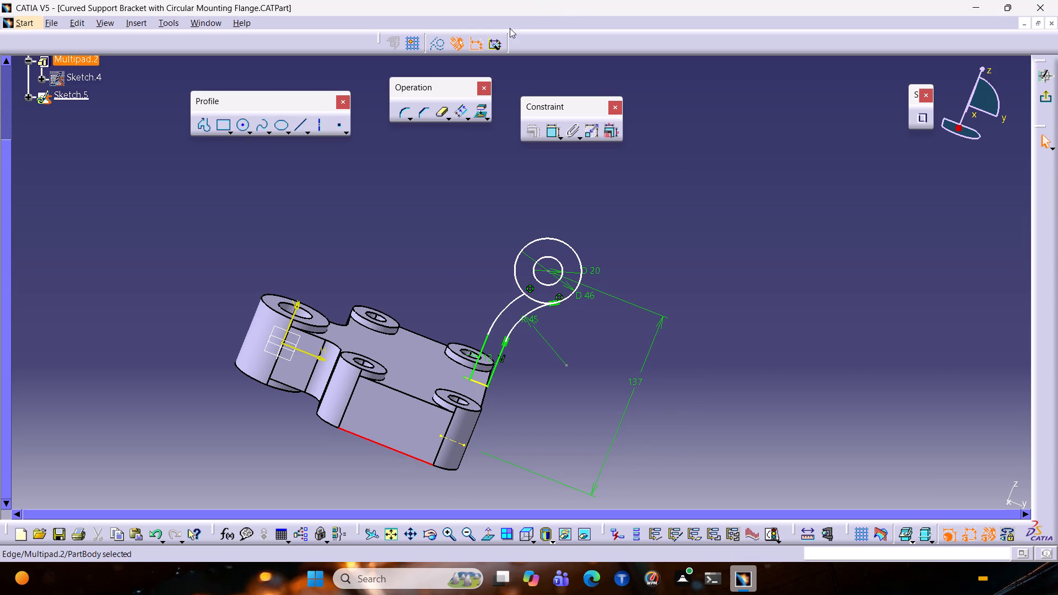
left_click(347, 478)
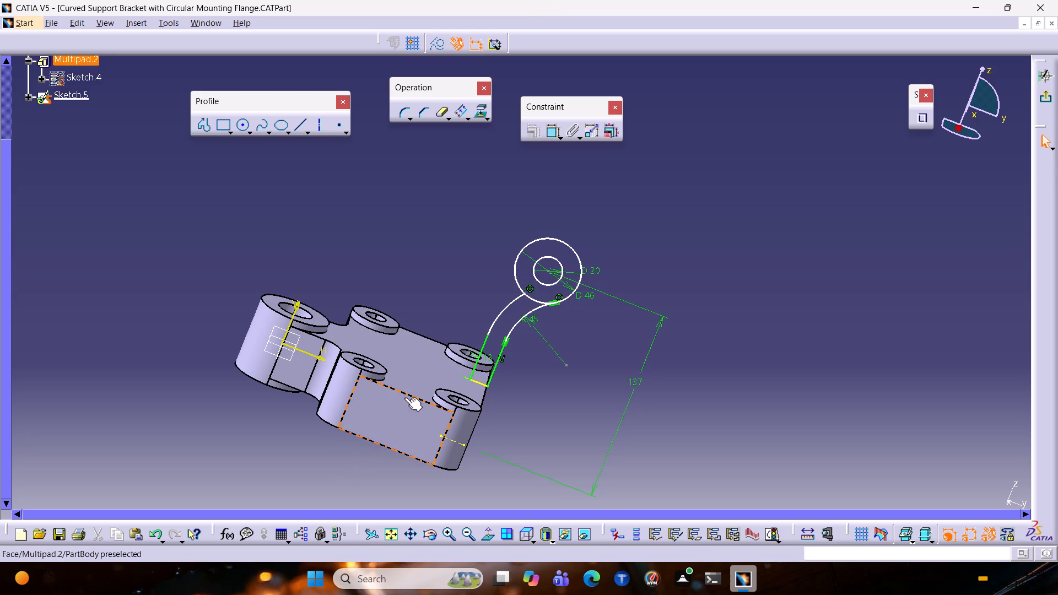
left_click(406, 397)
key("Escape")
key("Escape")
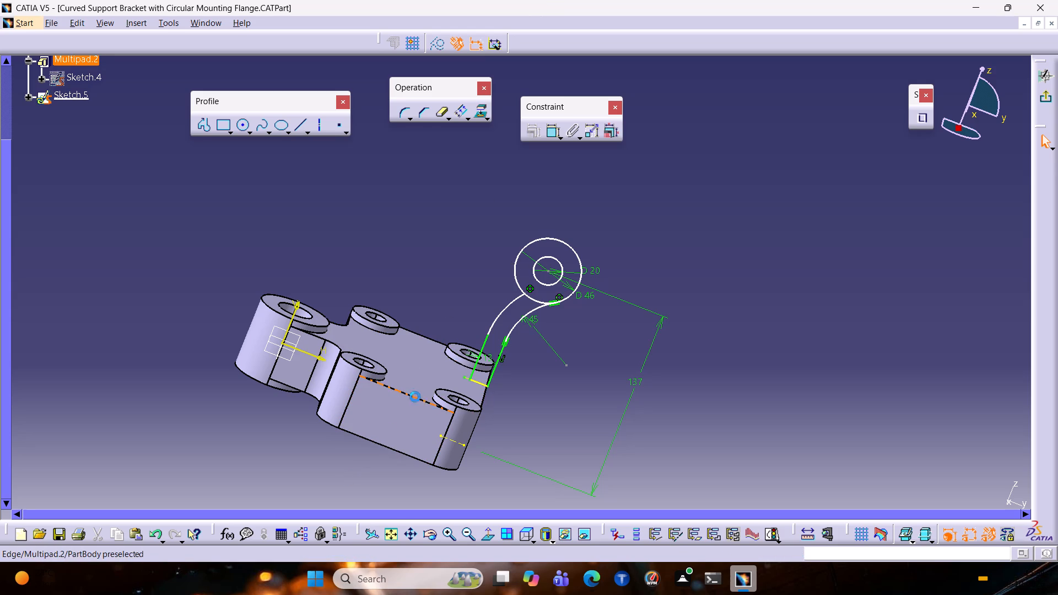
left_click(414, 397)
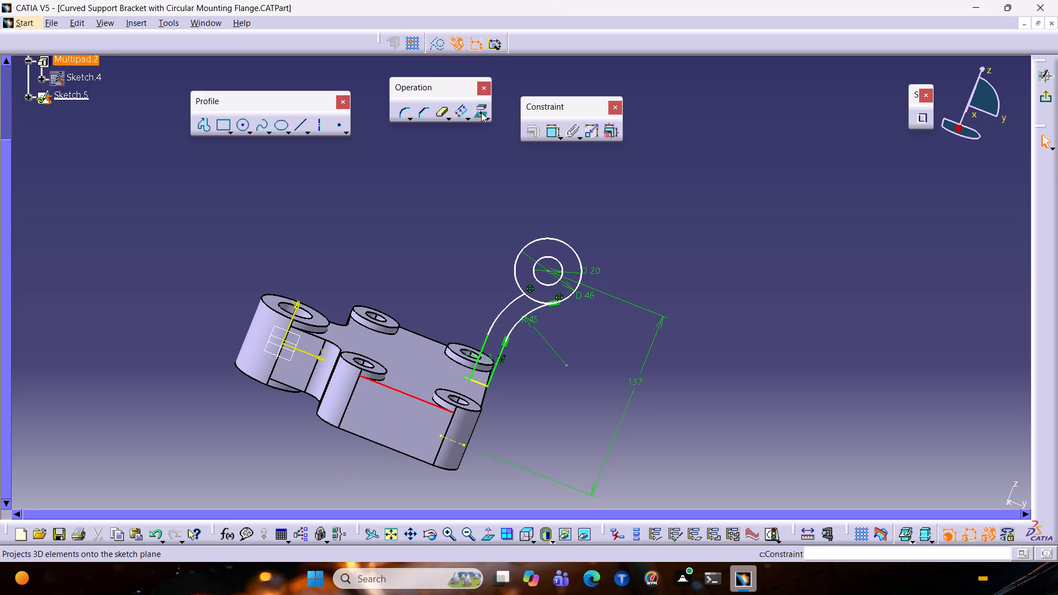
left_click(479, 112)
left_click(938, 494)
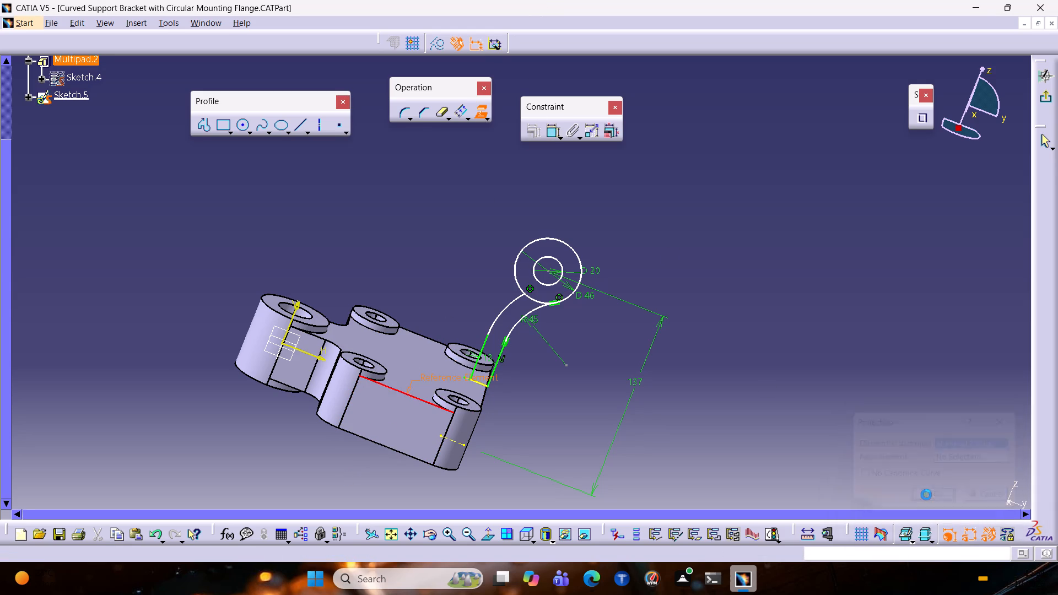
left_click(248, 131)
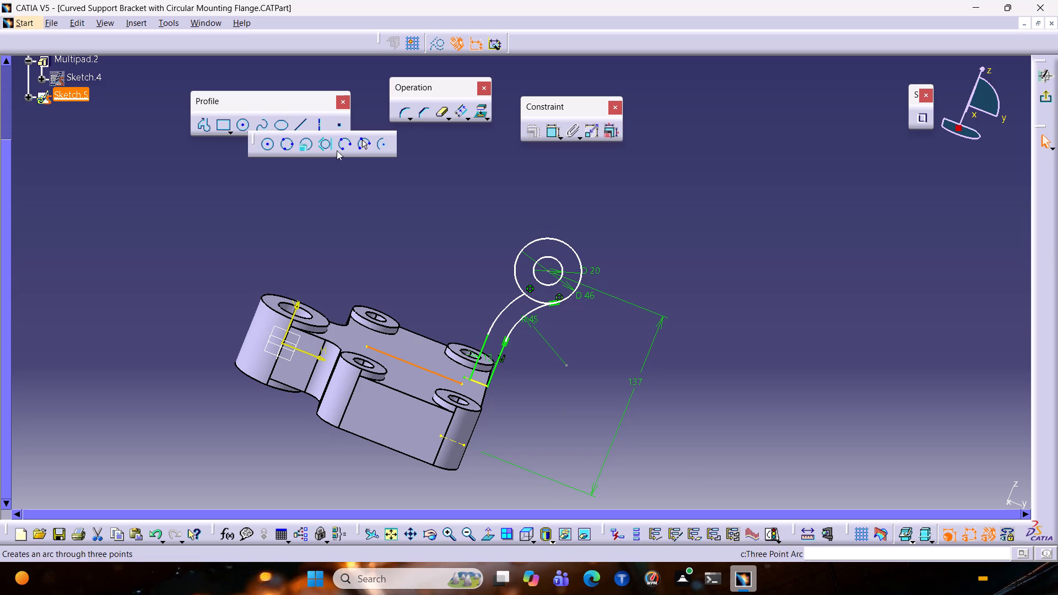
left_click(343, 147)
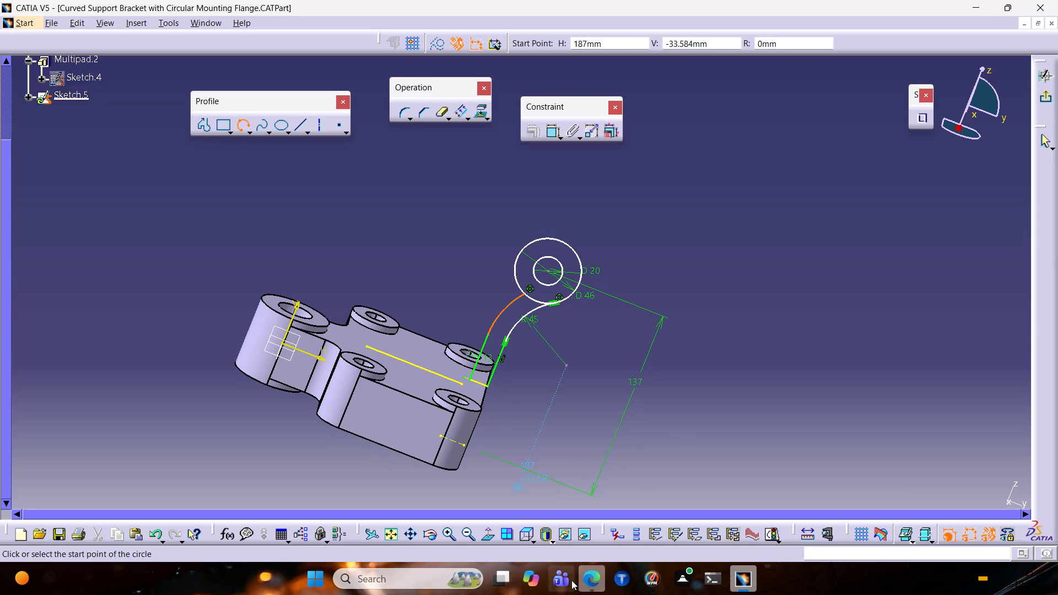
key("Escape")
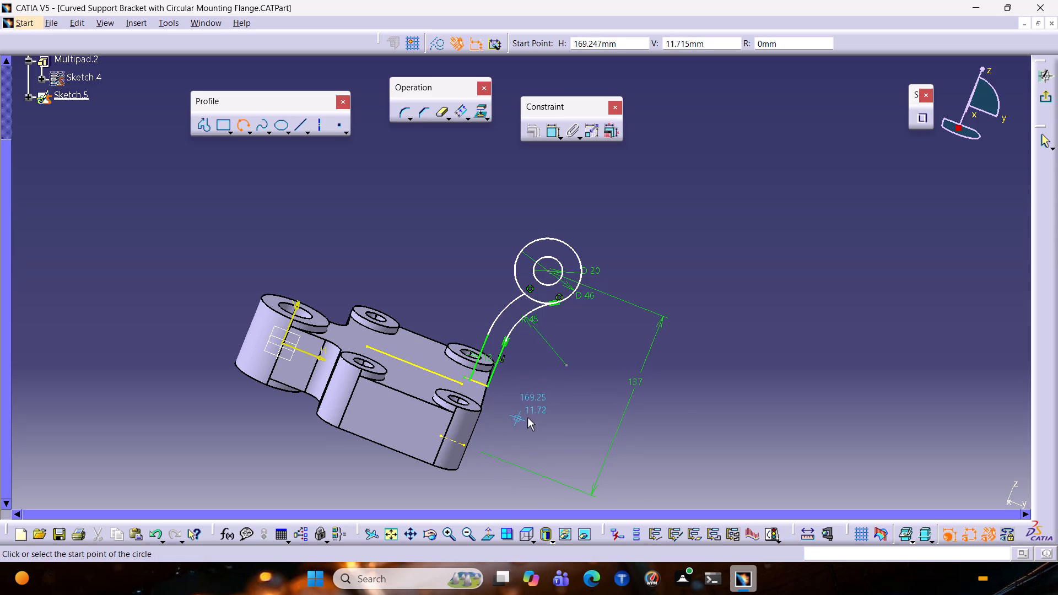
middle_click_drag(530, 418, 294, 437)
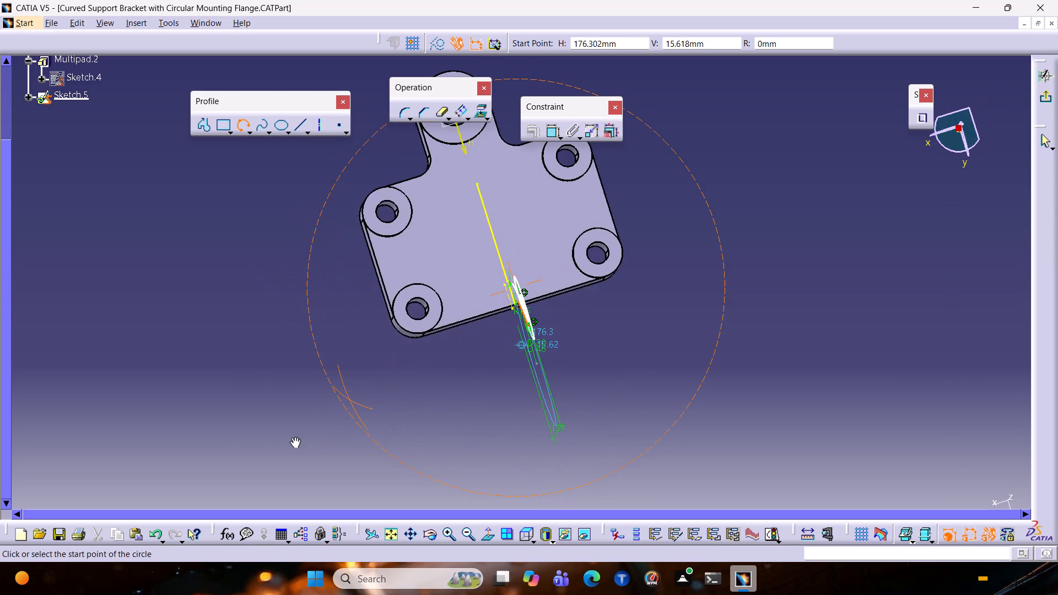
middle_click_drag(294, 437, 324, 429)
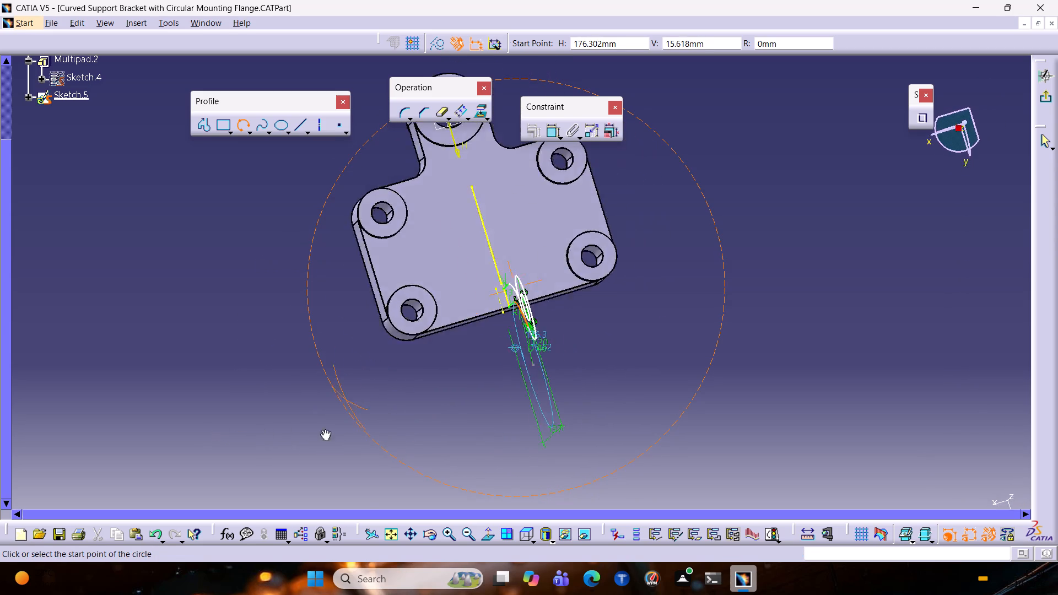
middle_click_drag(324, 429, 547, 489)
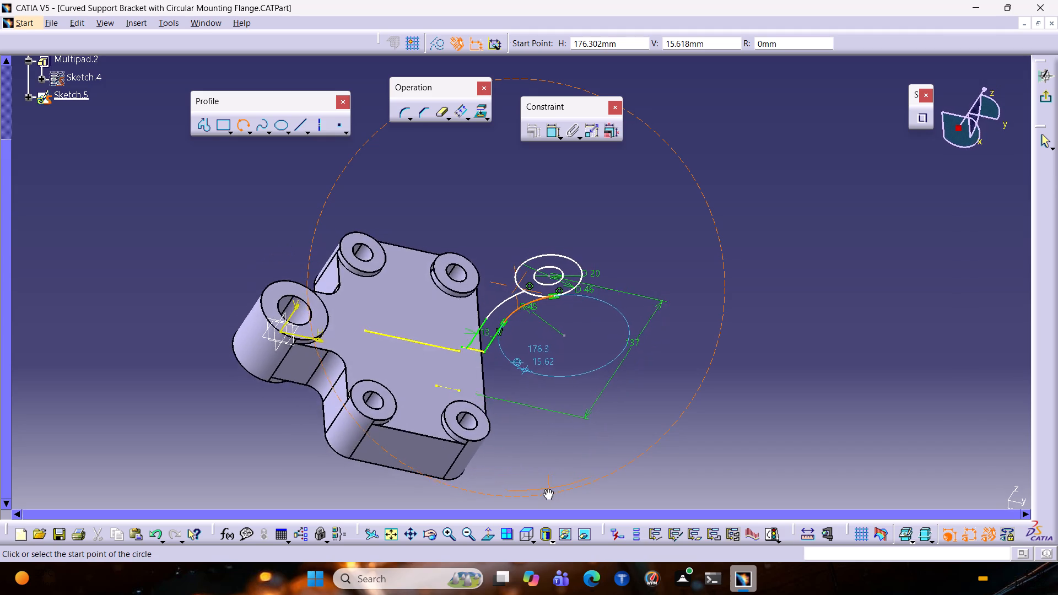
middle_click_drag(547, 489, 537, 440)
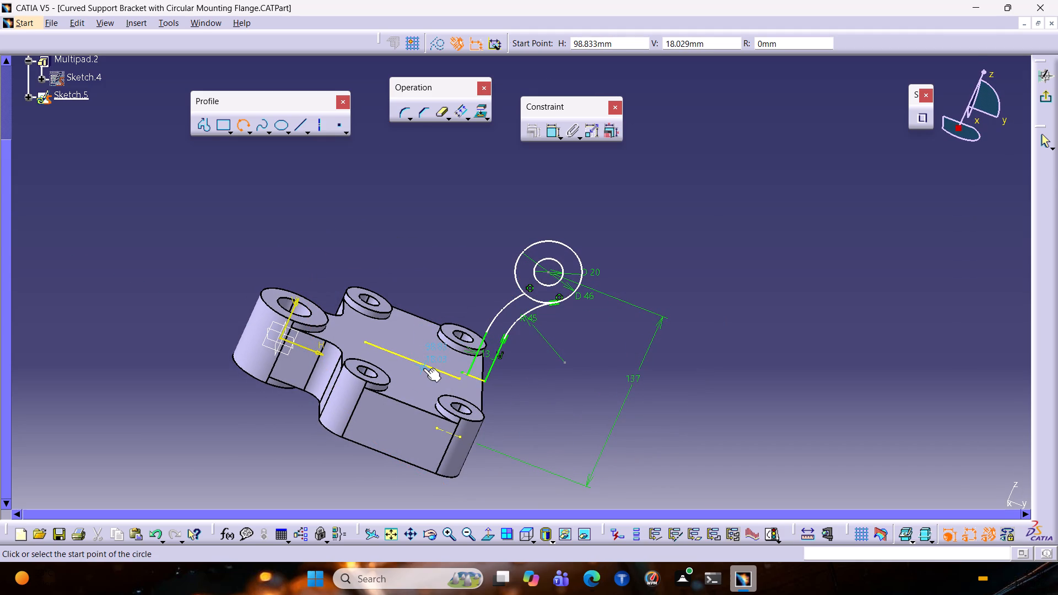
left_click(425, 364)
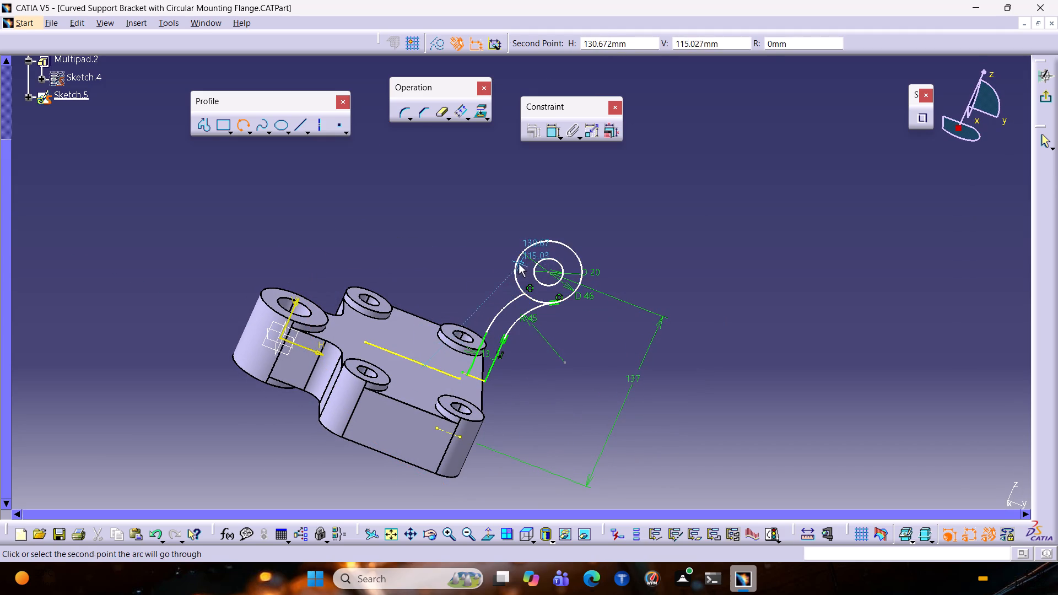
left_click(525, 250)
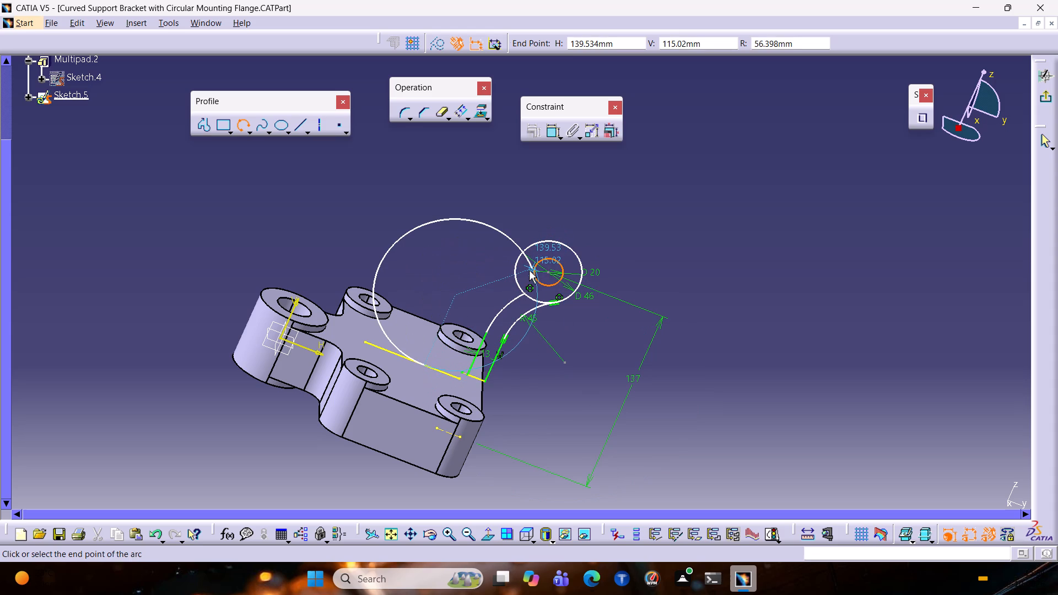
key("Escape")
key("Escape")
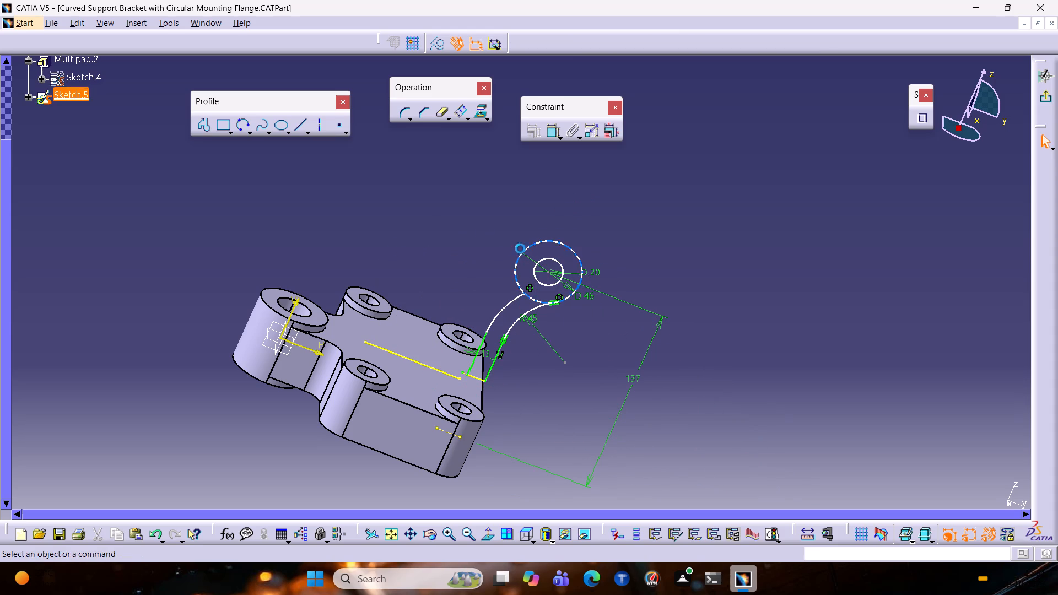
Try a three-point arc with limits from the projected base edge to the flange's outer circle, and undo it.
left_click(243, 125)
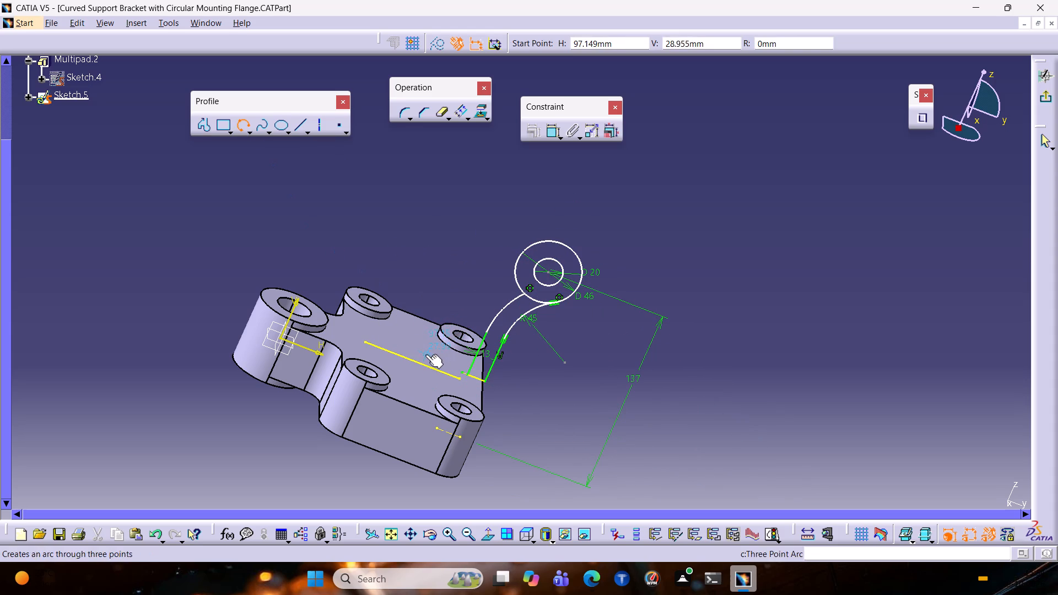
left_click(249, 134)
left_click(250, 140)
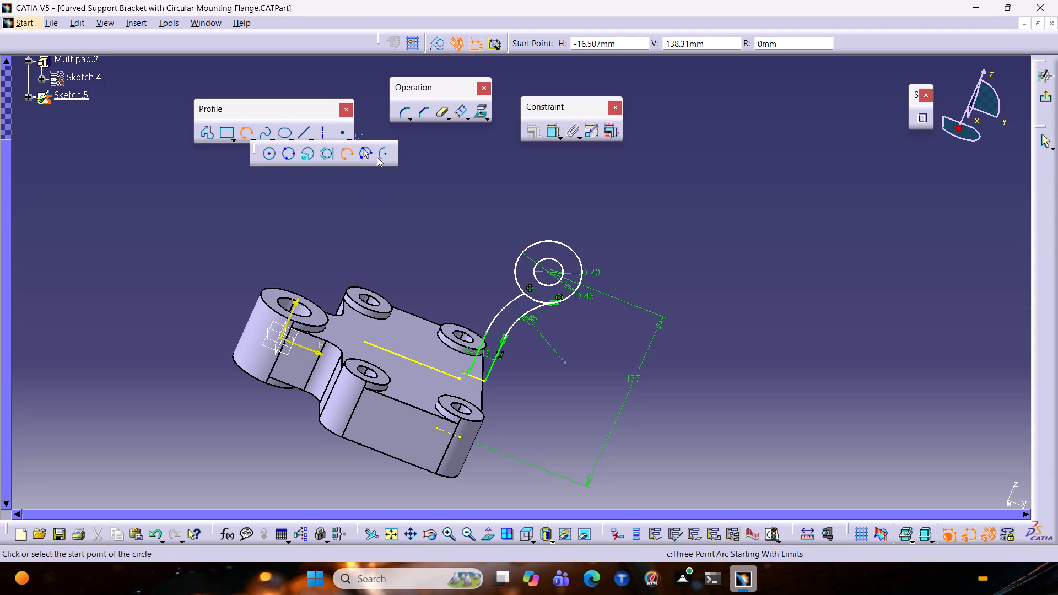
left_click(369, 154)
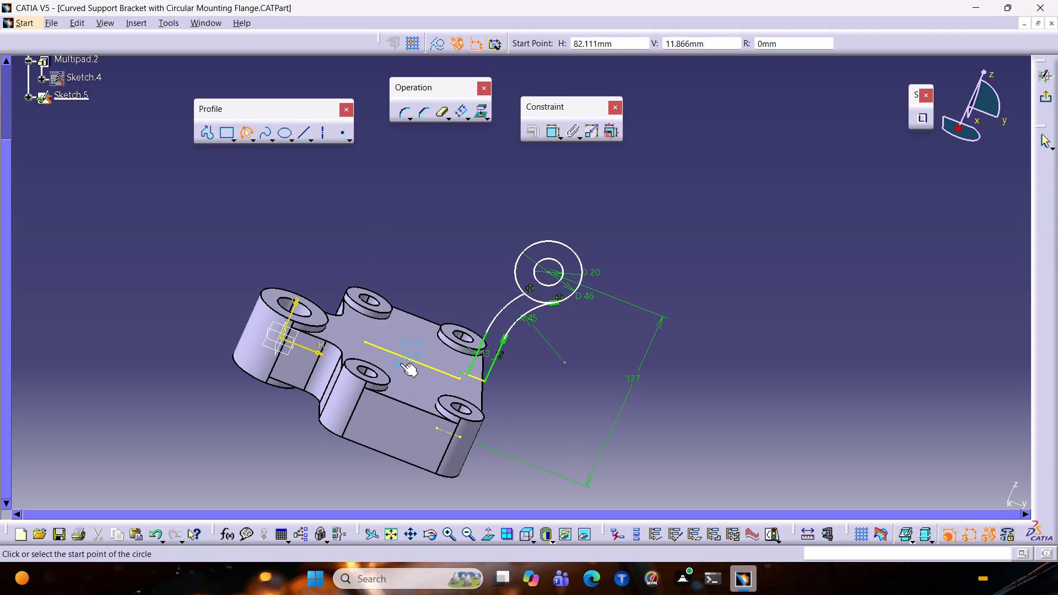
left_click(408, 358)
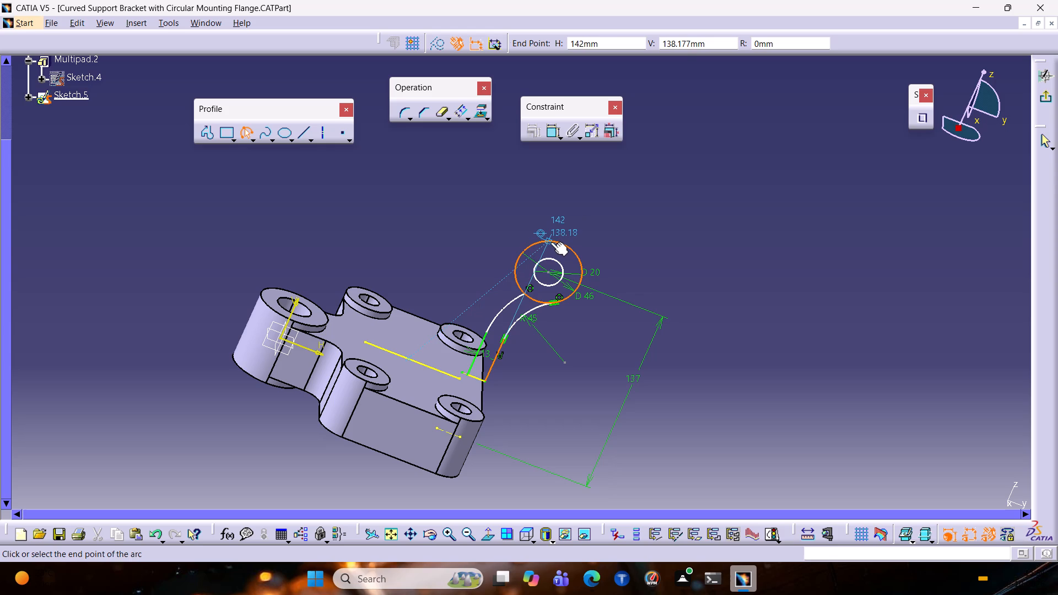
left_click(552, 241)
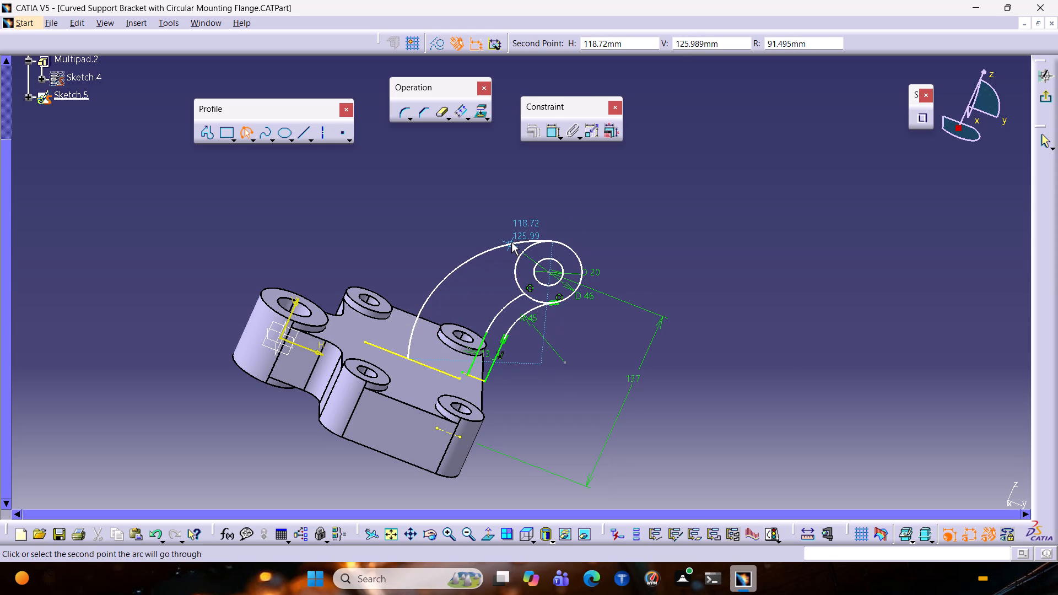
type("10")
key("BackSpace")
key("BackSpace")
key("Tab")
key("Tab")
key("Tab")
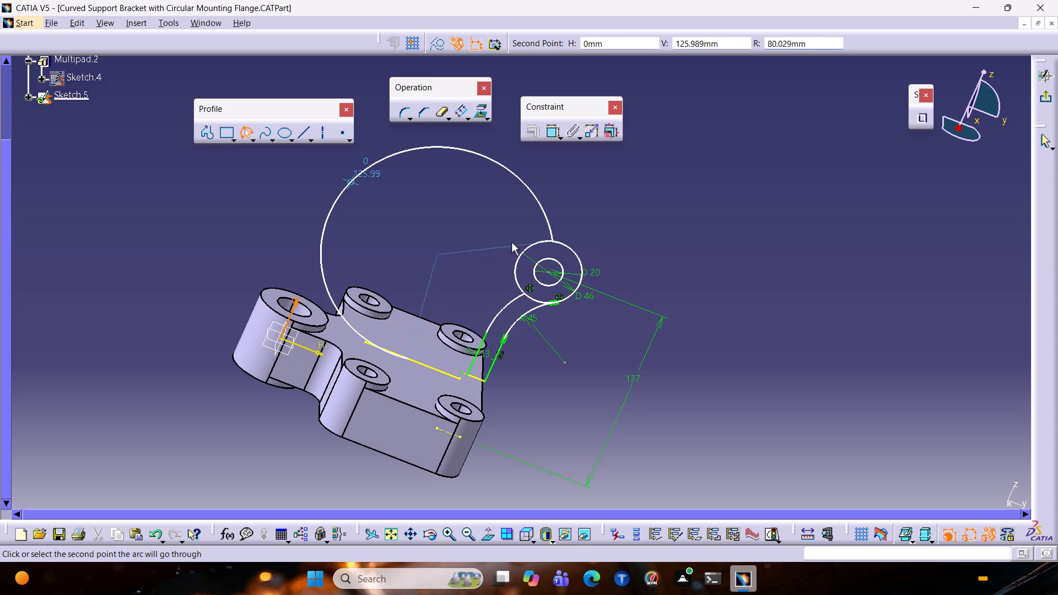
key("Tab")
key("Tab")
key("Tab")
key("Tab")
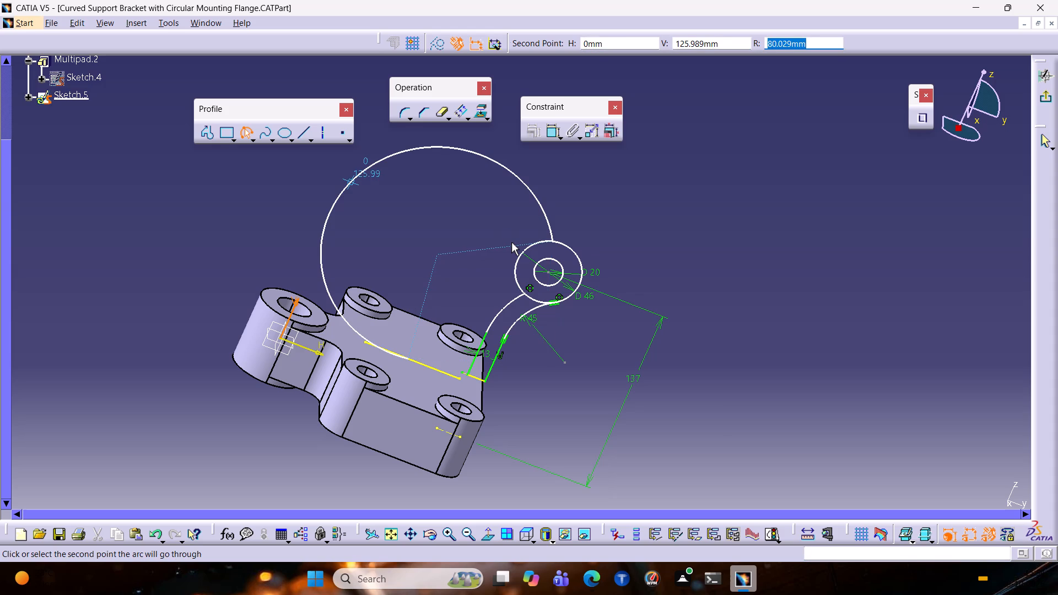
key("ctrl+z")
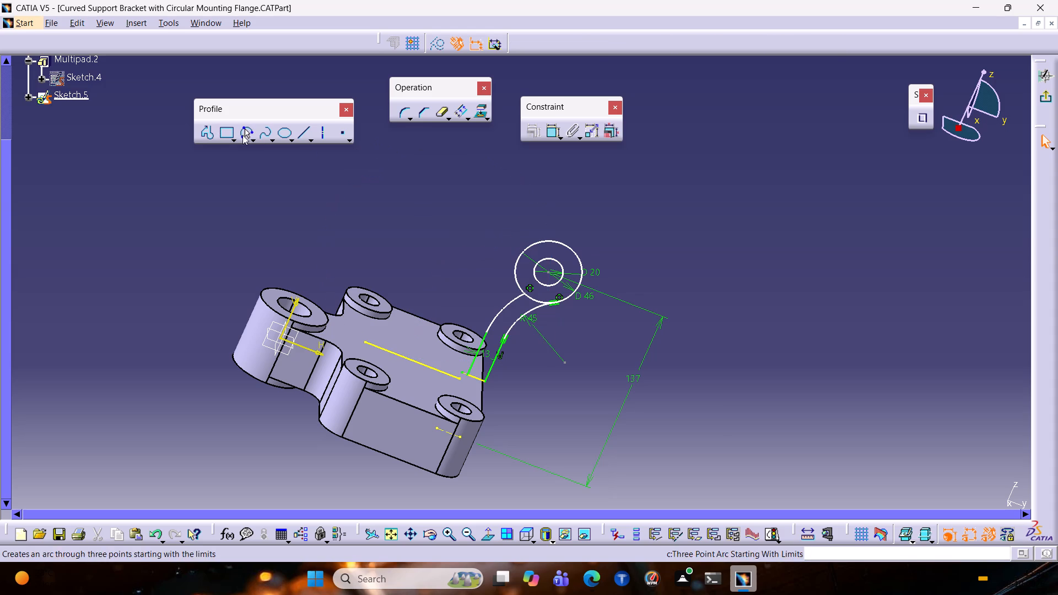
Draw a 107 mm radius three-point arc from the projected base edge to the top of the flange's outer circle.
left_click(245, 134)
left_click(396, 353)
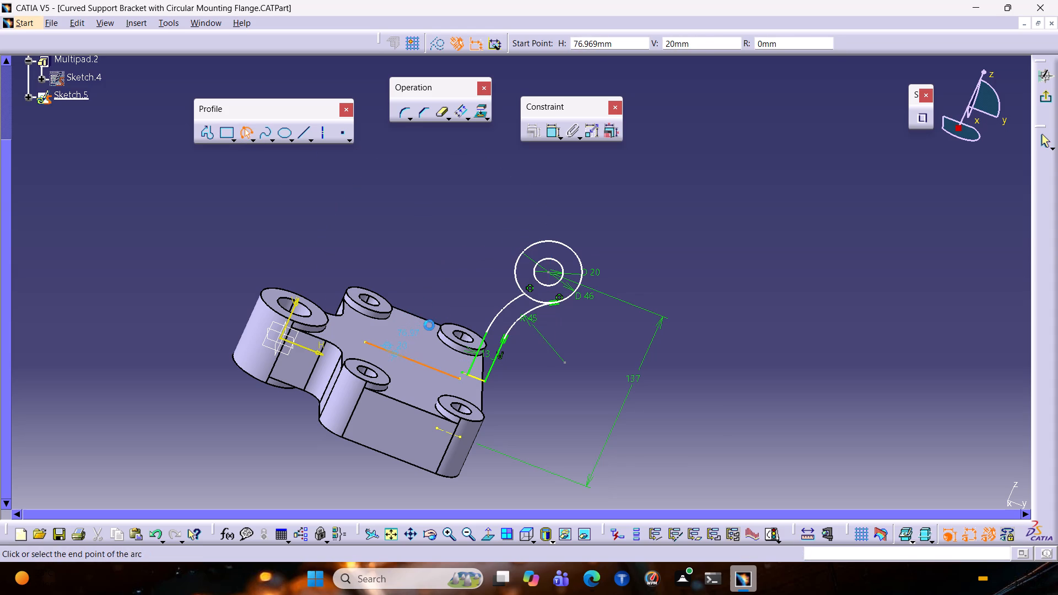
left_click(542, 240)
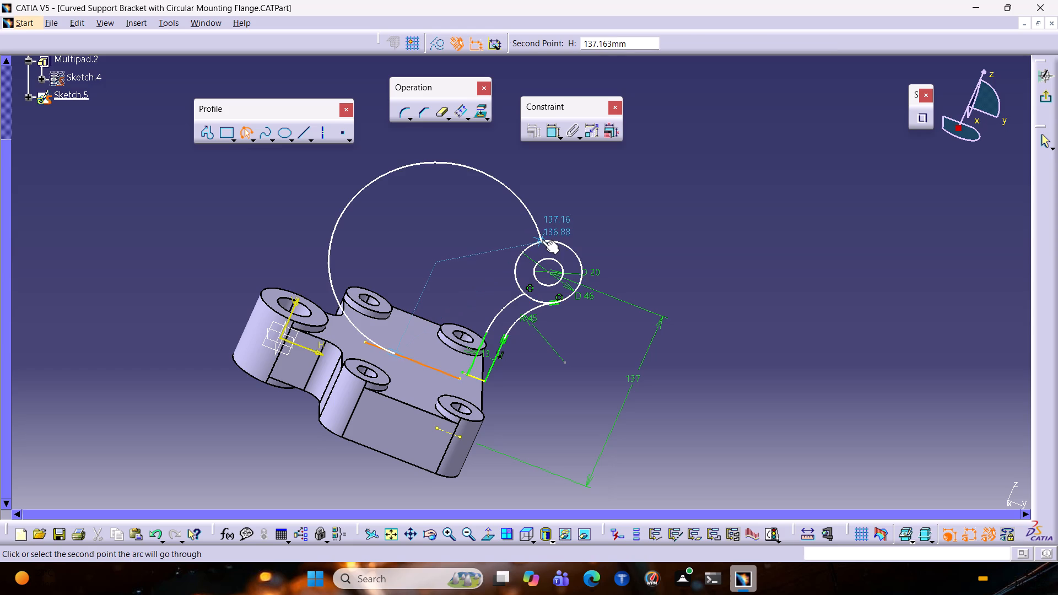
key("Tab")
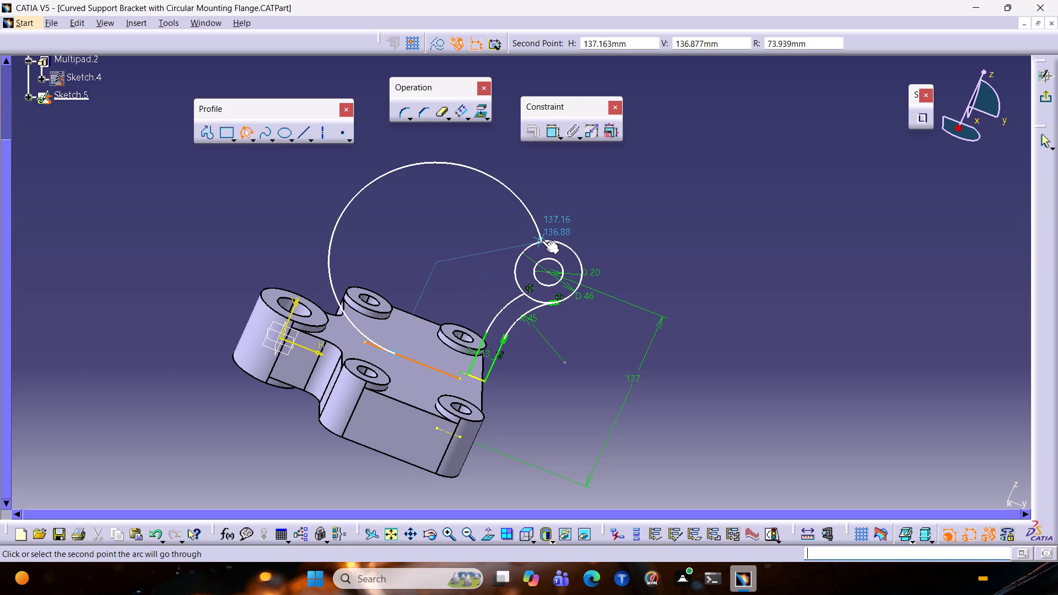
key("Tab")
key("Tab")
key("Tab")
type("107")
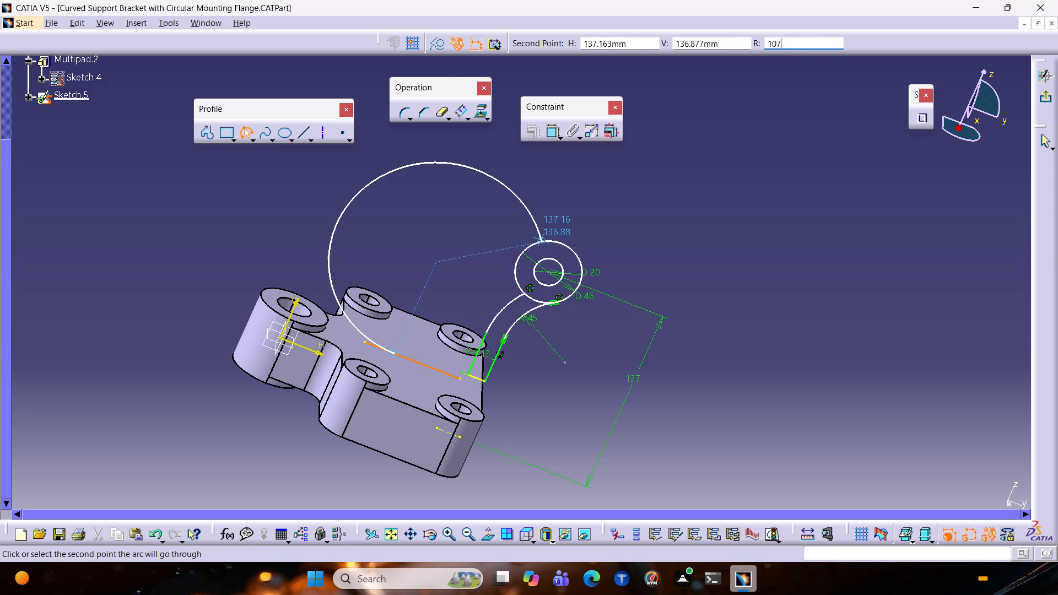
key("Return")
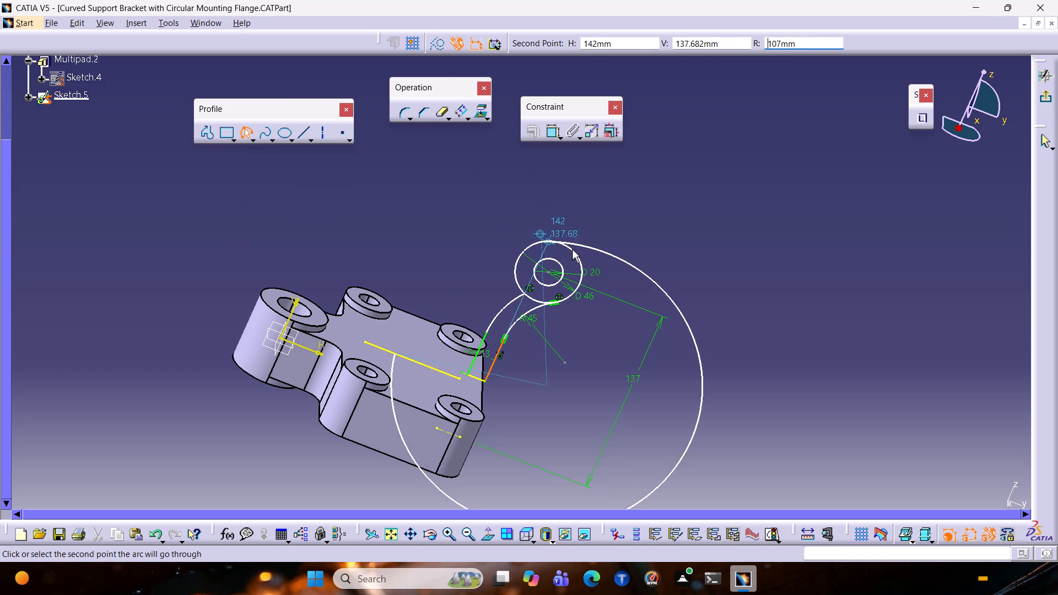
left_click(529, 243)
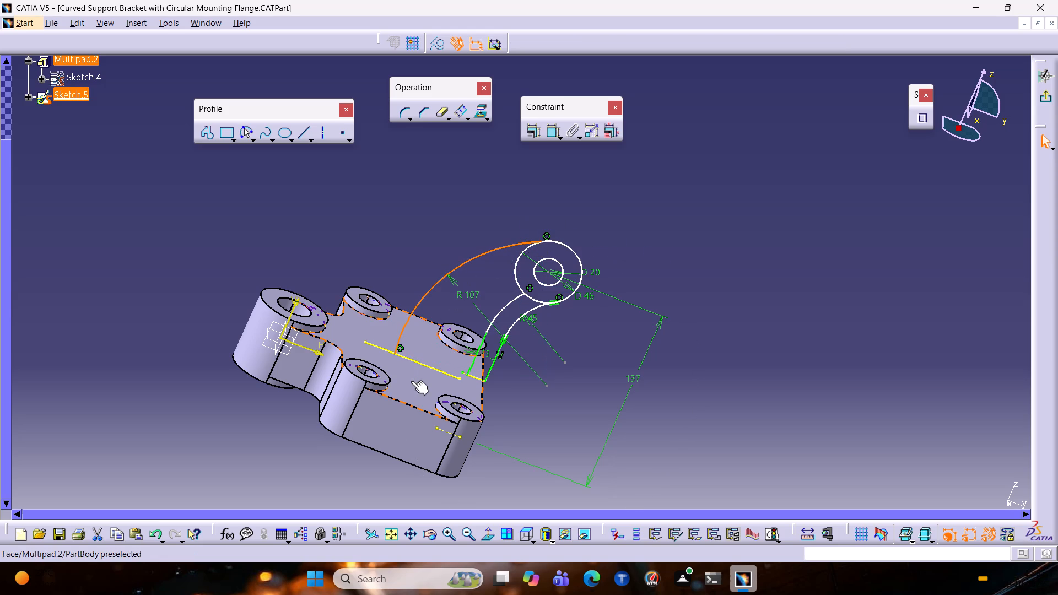
left_click(733, 340)
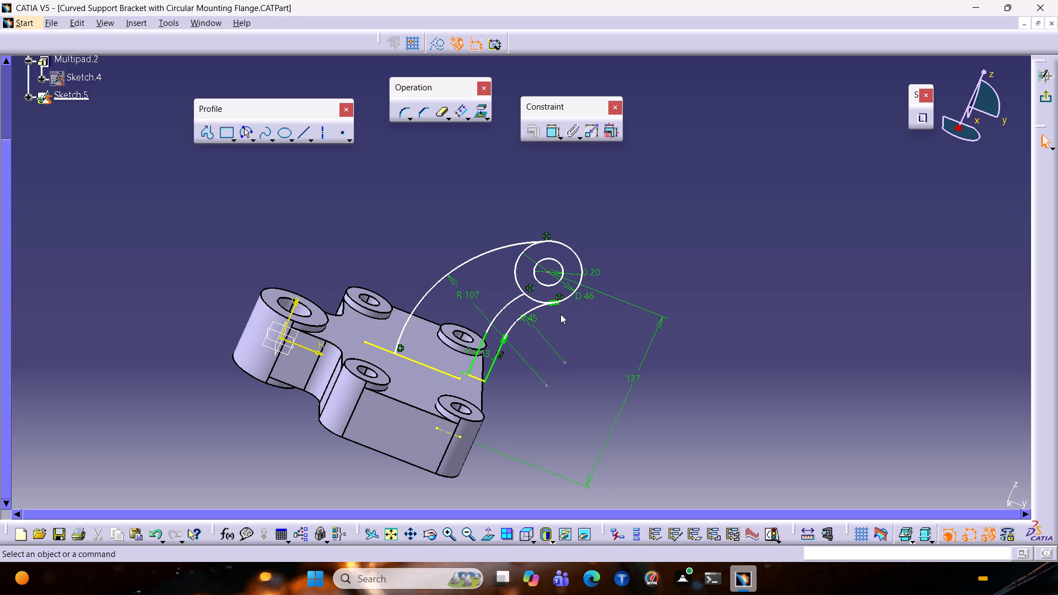
Offset the 107 mm radius arc inward by 13 mm.
left_click(481, 252)
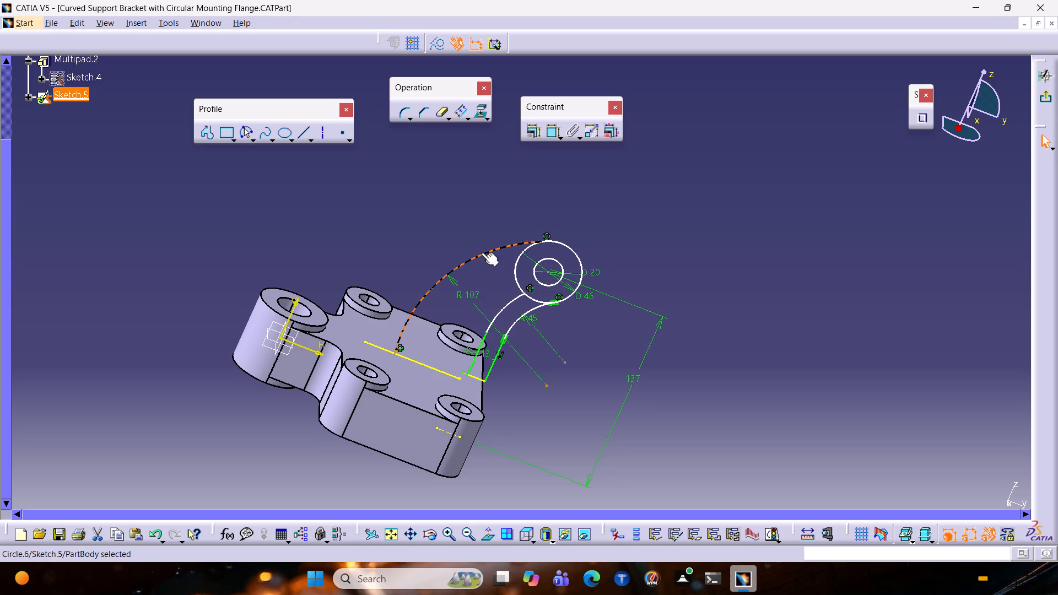
left_click(456, 113)
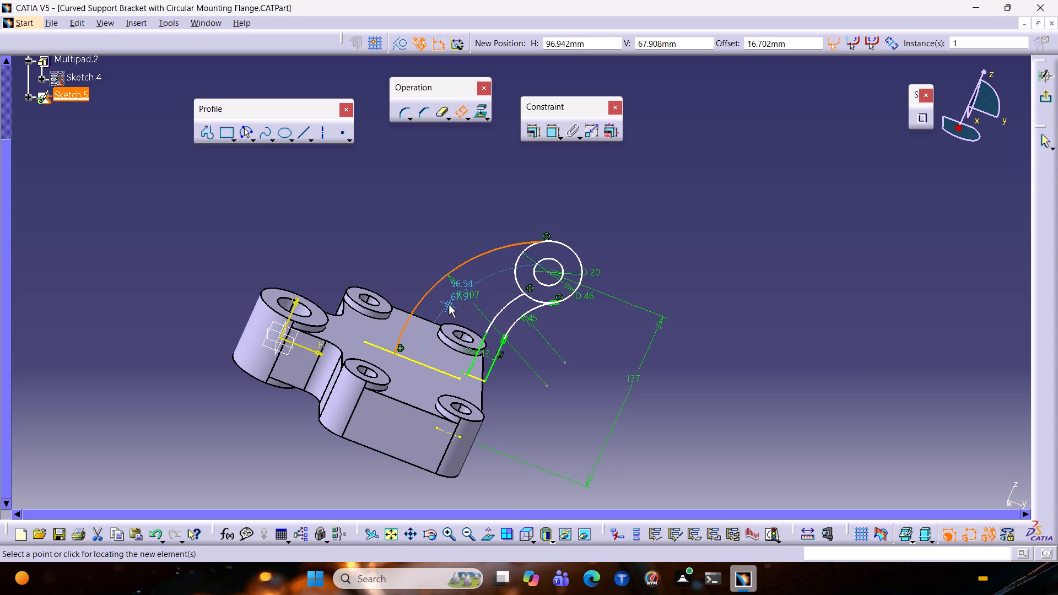
key("Tab")
key("Tab")
type("13")
key("Return")
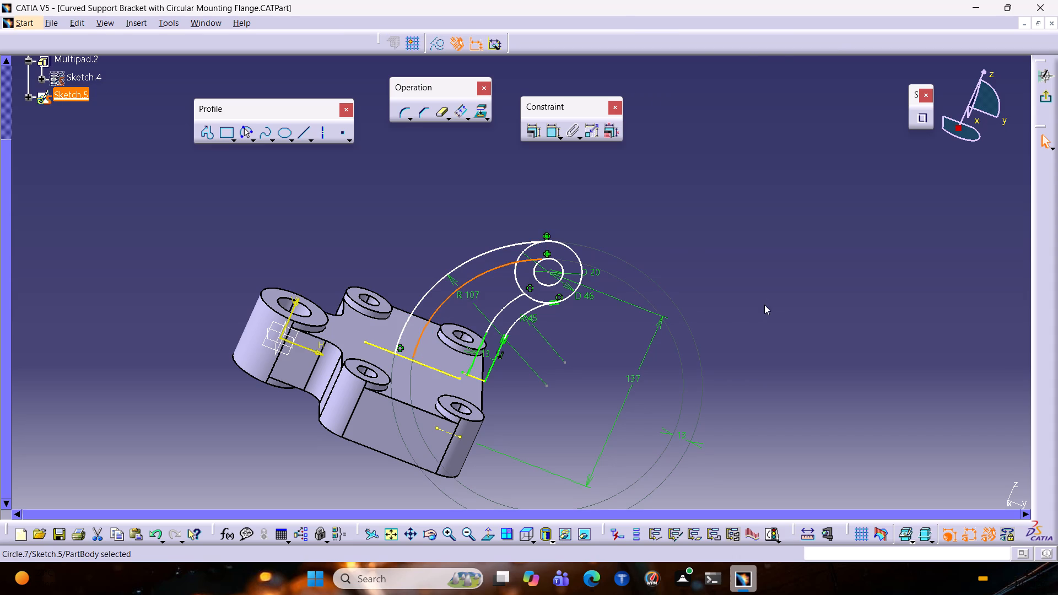
left_click(687, 251)
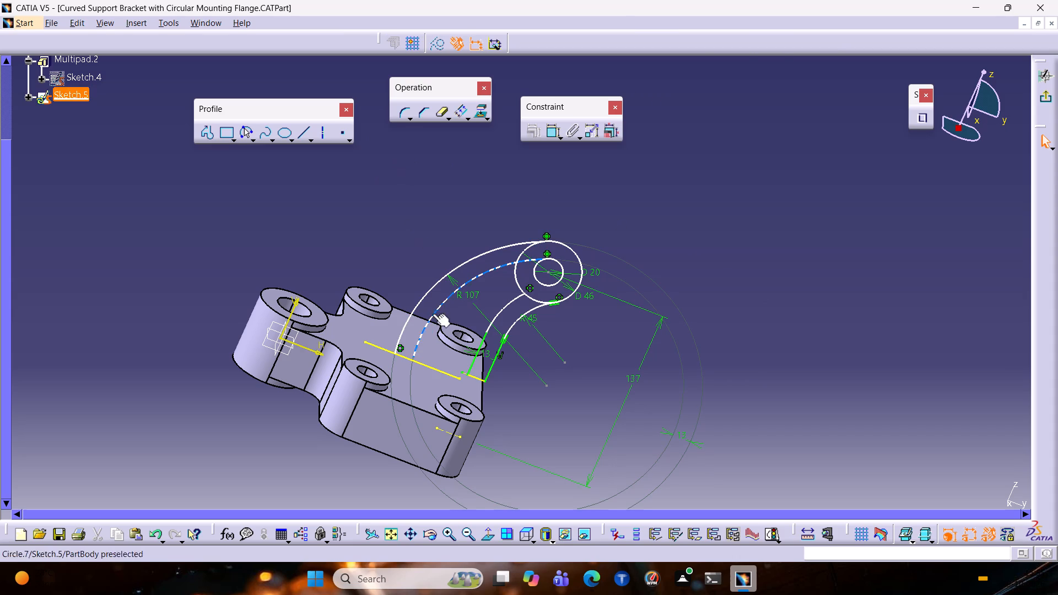
Trim away the part of the inner offset arc that lies inside the flange's outer circle.
double_click(434, 112)
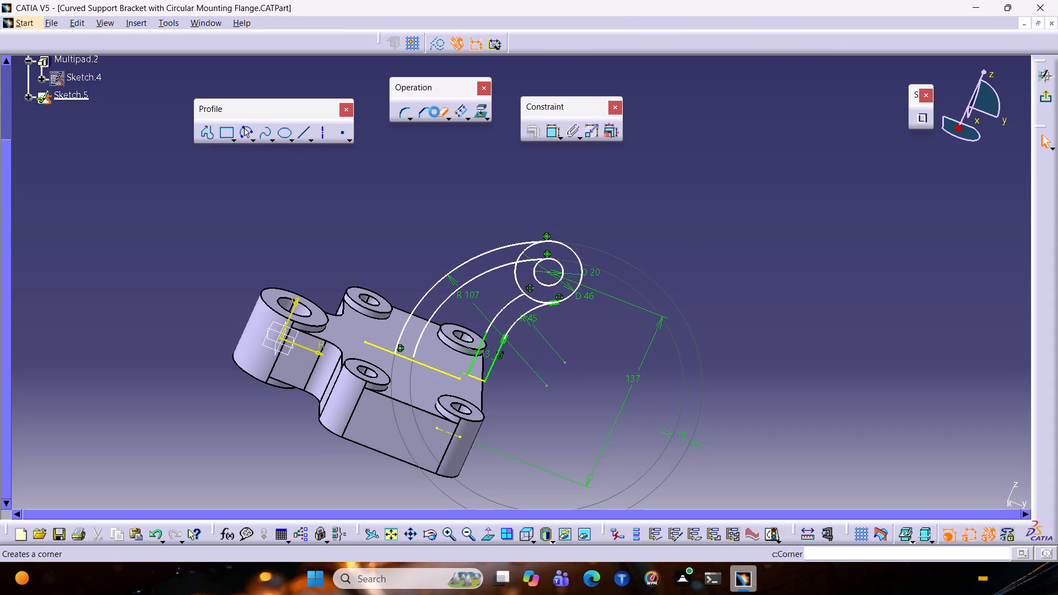
left_click(532, 259)
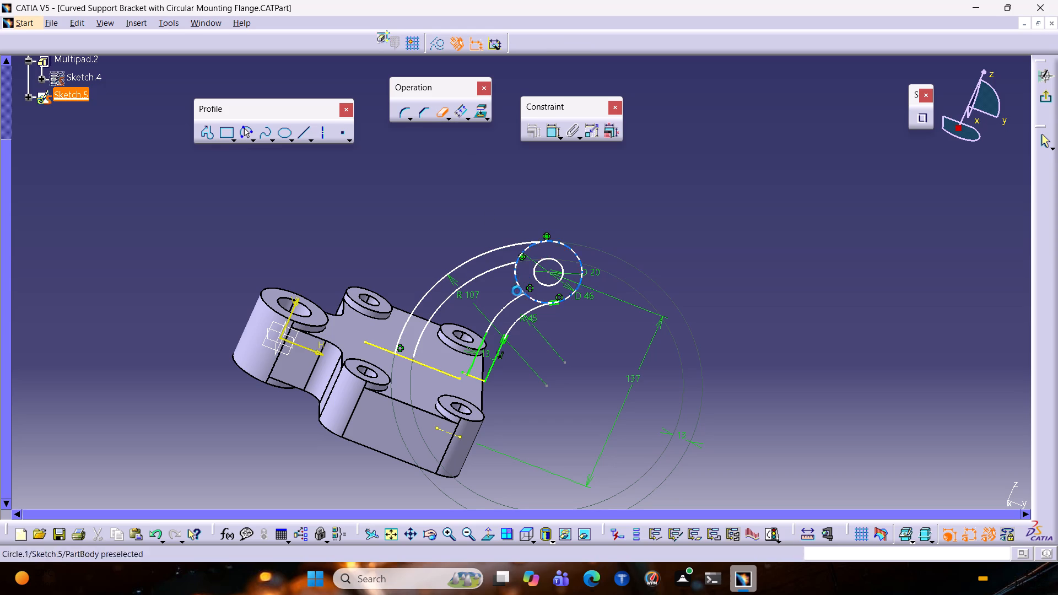
Constrain the horizontal distance between the flange centre and the outer arc's lower endpoint to 100 mm.
middle_click(642, 255)
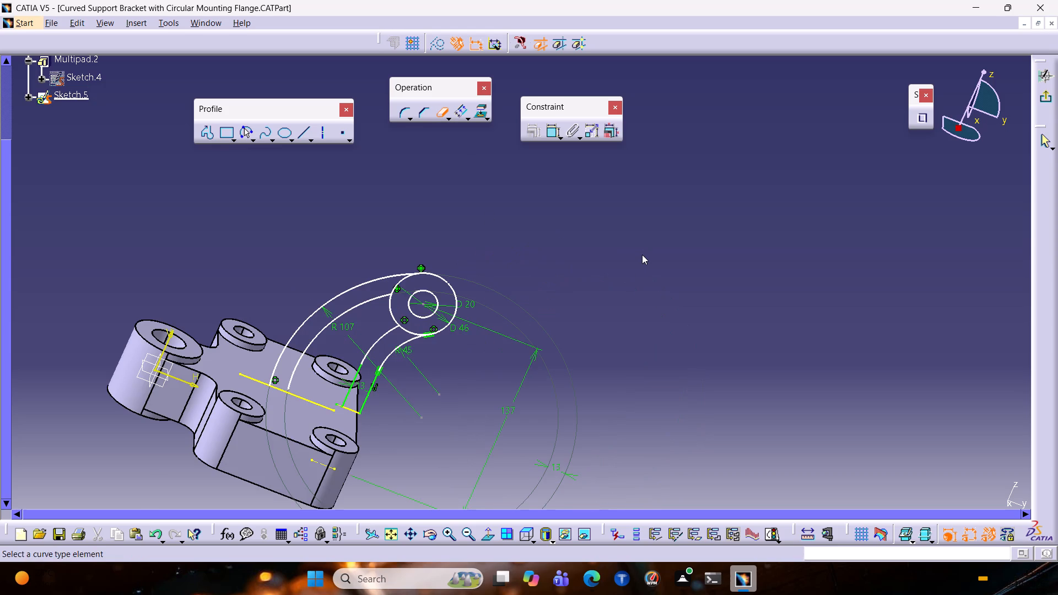
middle_click(549, 241, "ctrl")
left_click(549, 132)
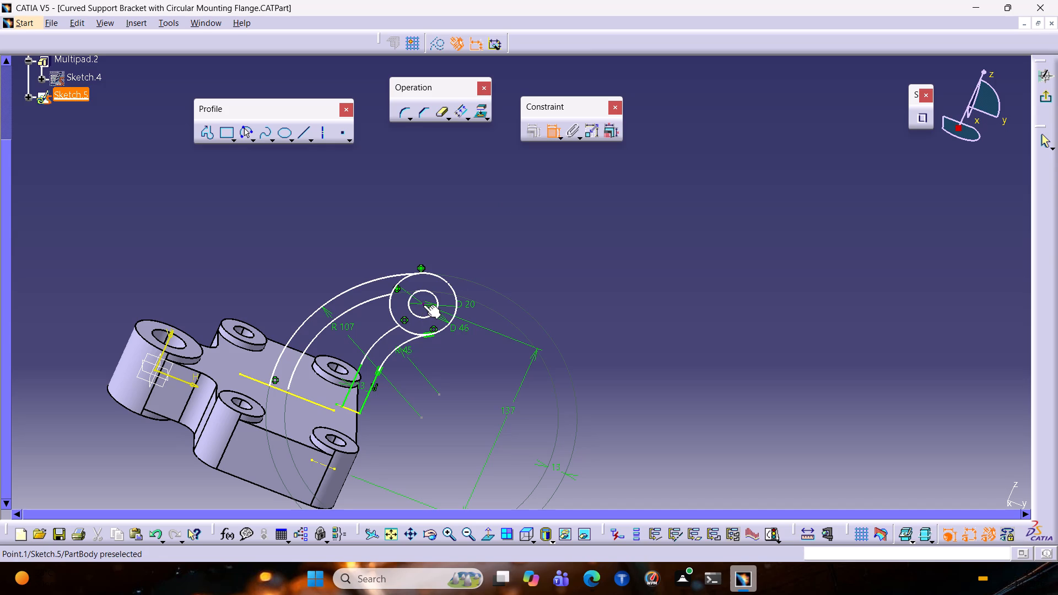
left_click(423, 305)
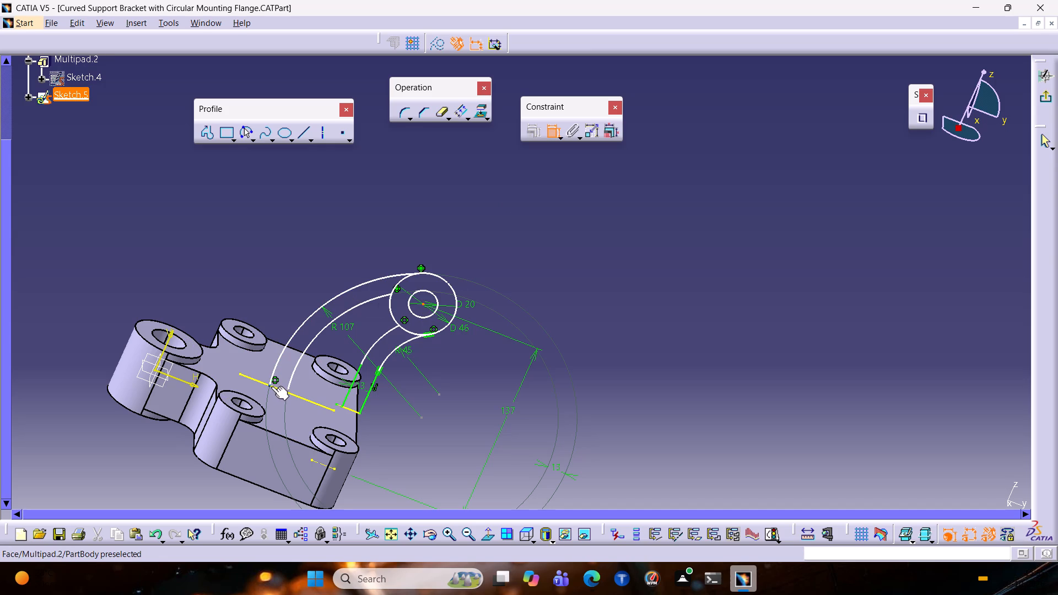
left_click(271, 386)
right_click(337, 236)
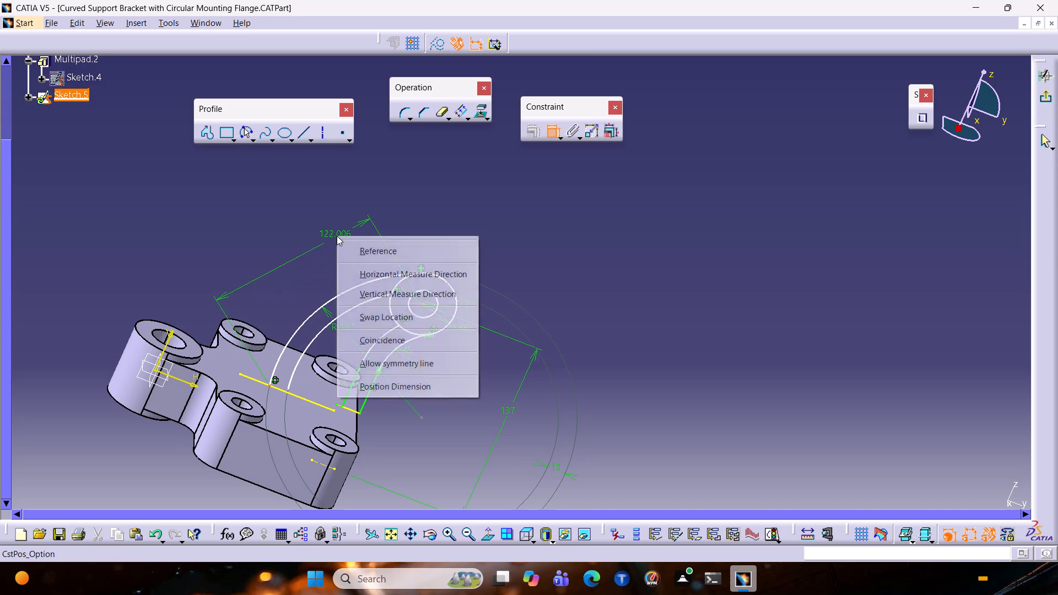
left_click(370, 289)
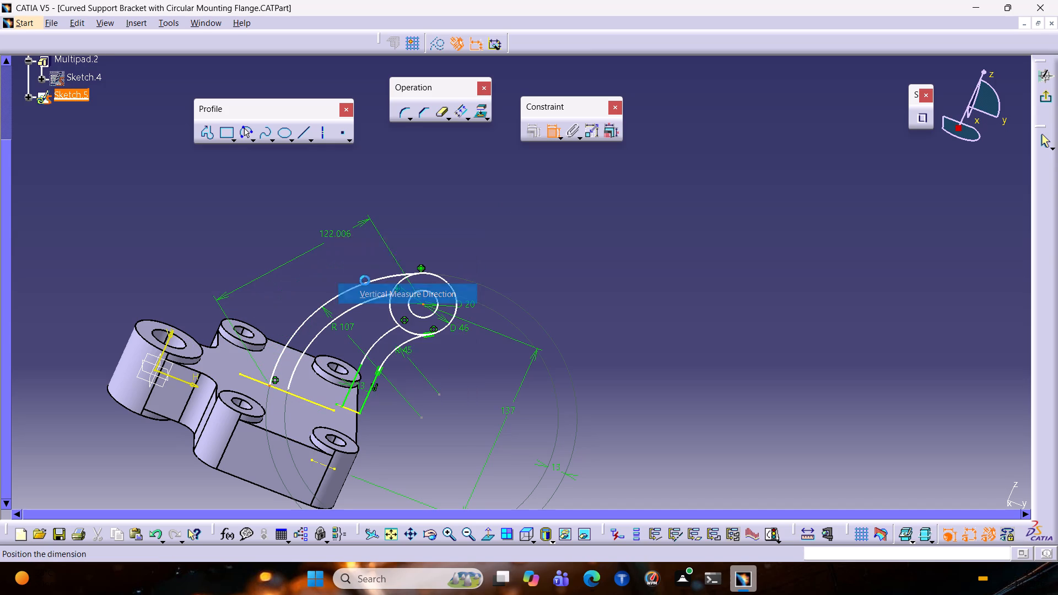
right_click(336, 239)
left_click(365, 294)
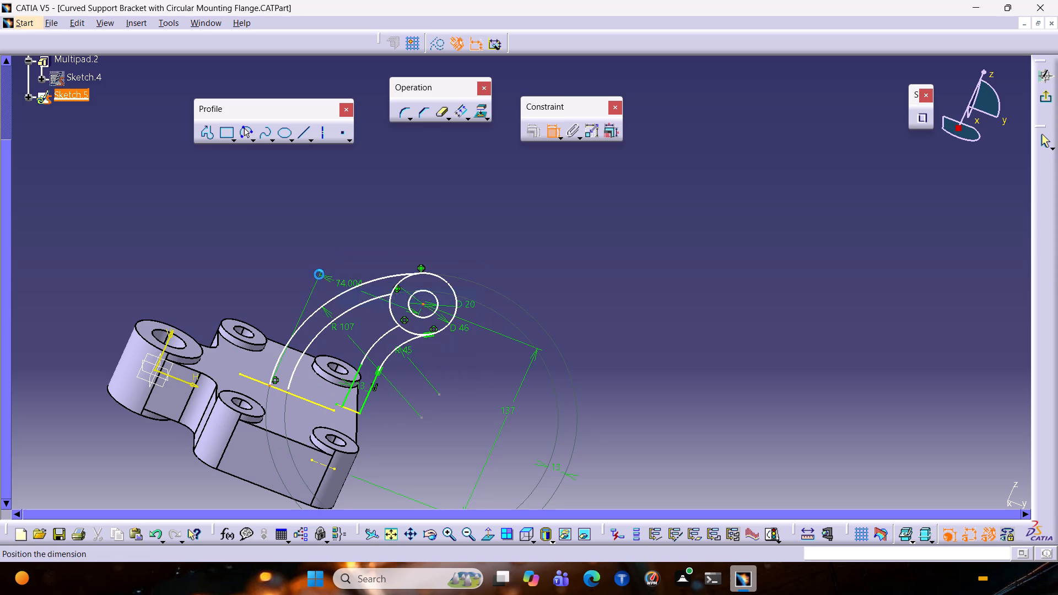
left_click(382, 238)
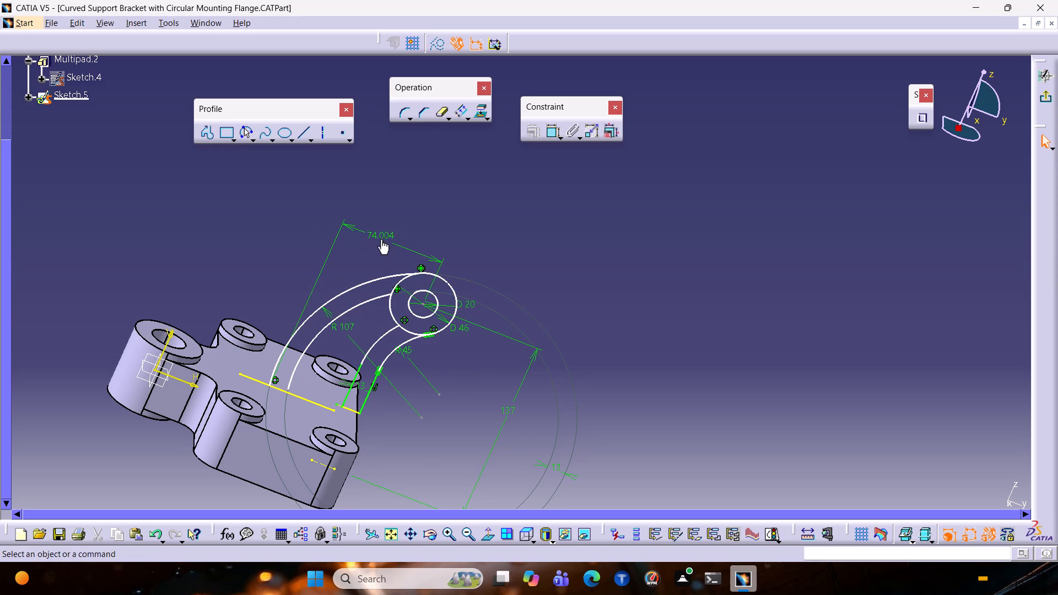
double_click(380, 238)
type("100")
key("Return")
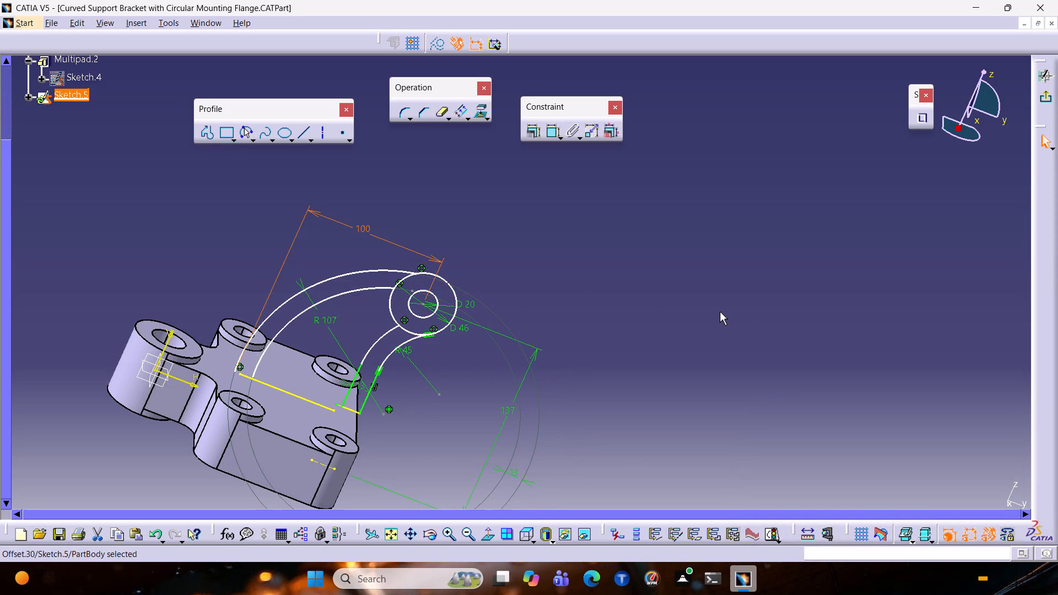
left_click(600, 224)
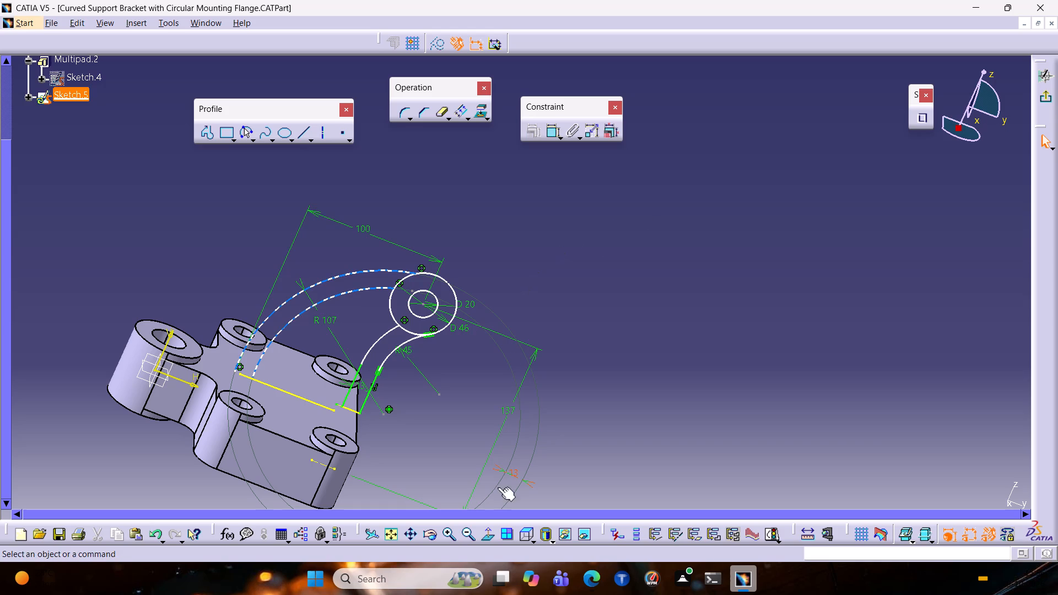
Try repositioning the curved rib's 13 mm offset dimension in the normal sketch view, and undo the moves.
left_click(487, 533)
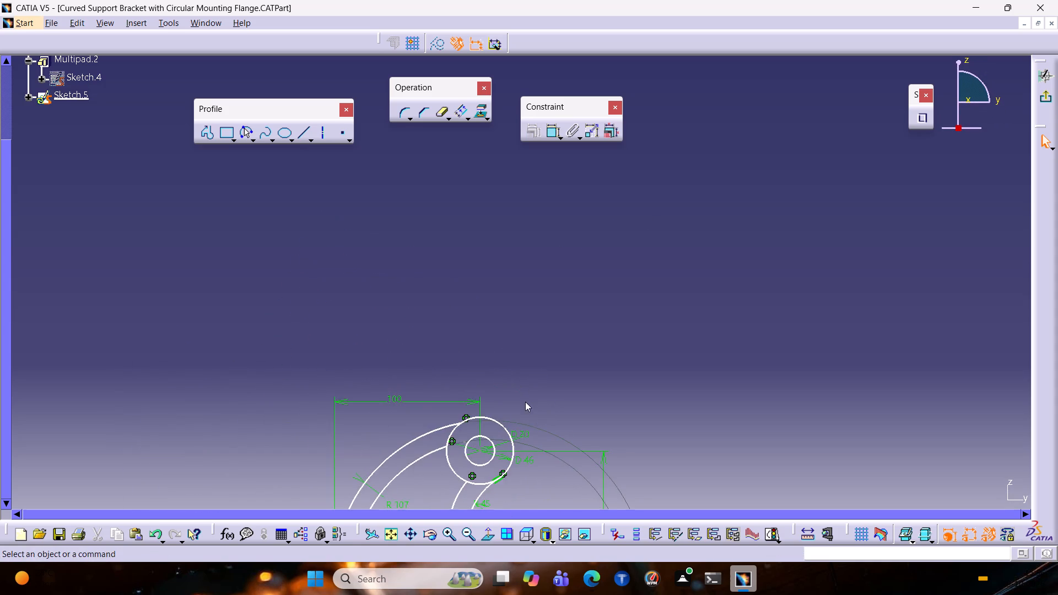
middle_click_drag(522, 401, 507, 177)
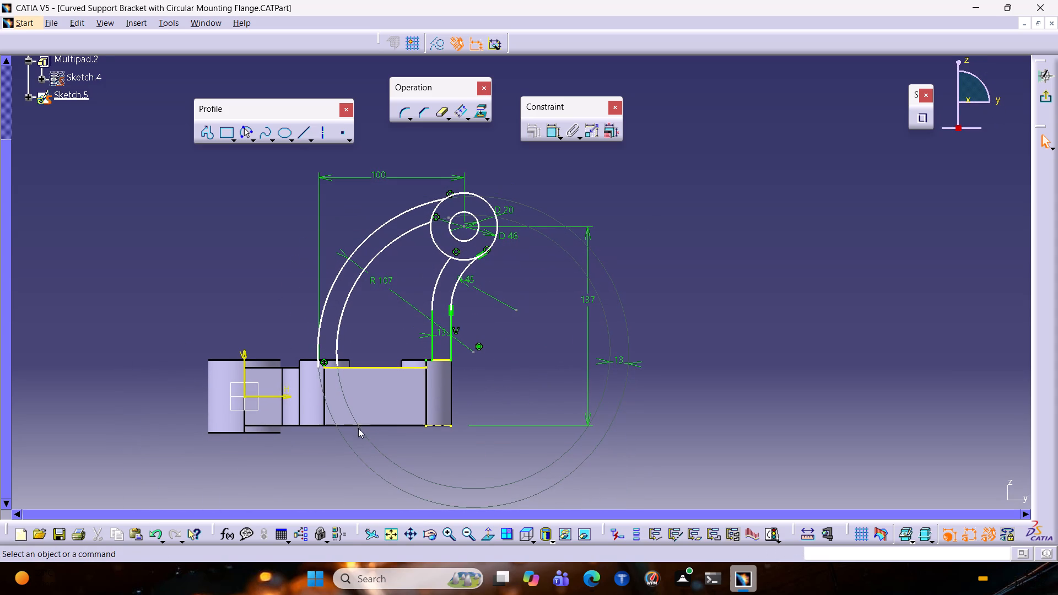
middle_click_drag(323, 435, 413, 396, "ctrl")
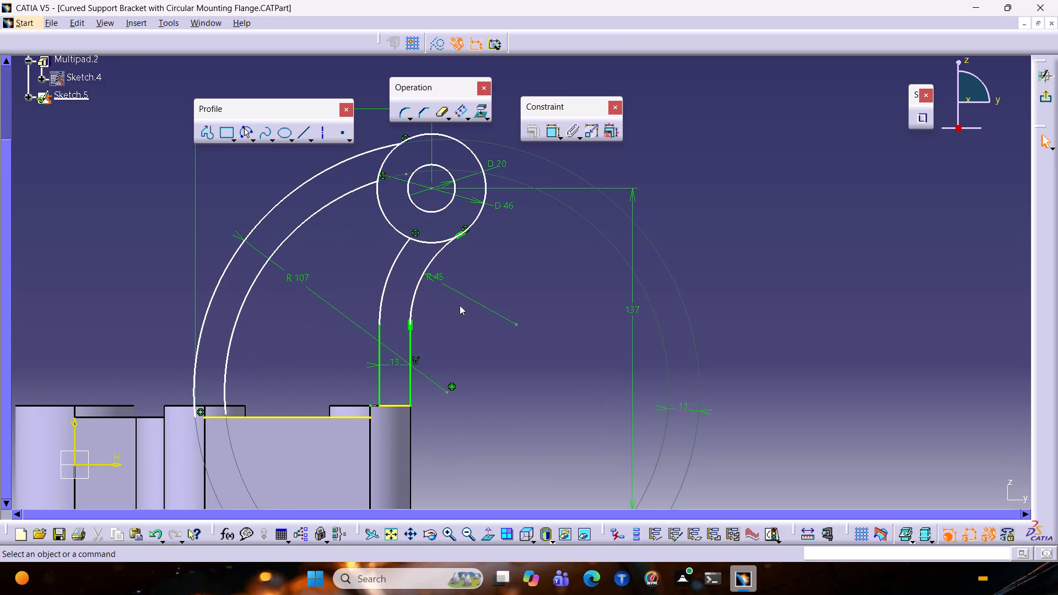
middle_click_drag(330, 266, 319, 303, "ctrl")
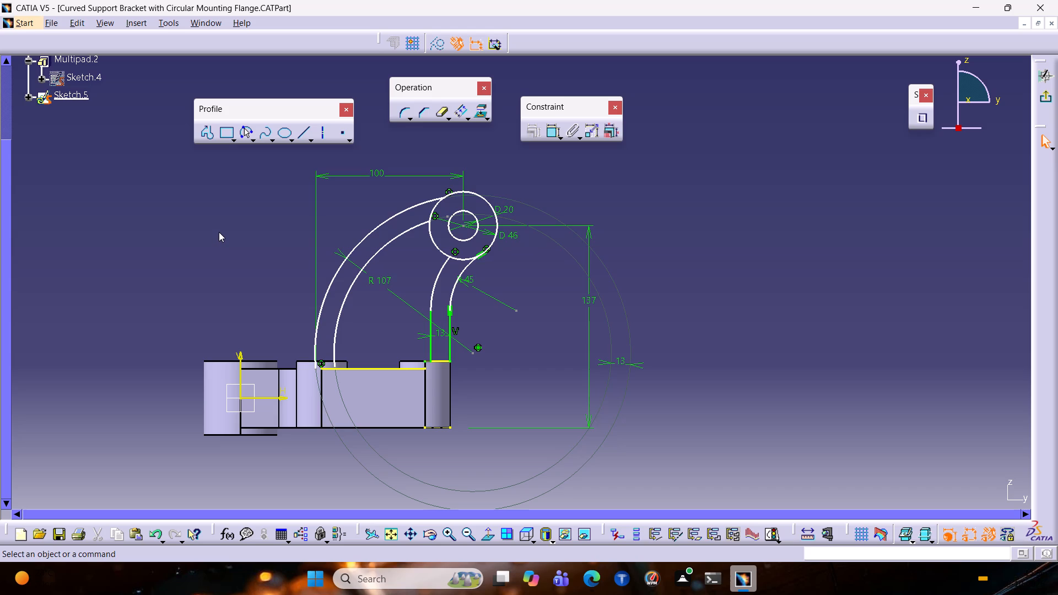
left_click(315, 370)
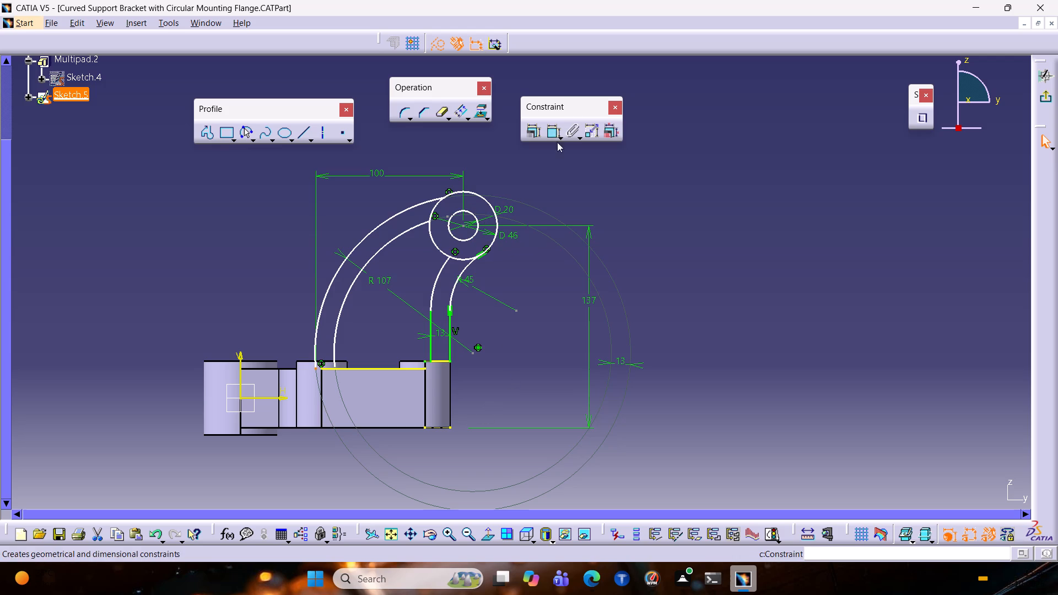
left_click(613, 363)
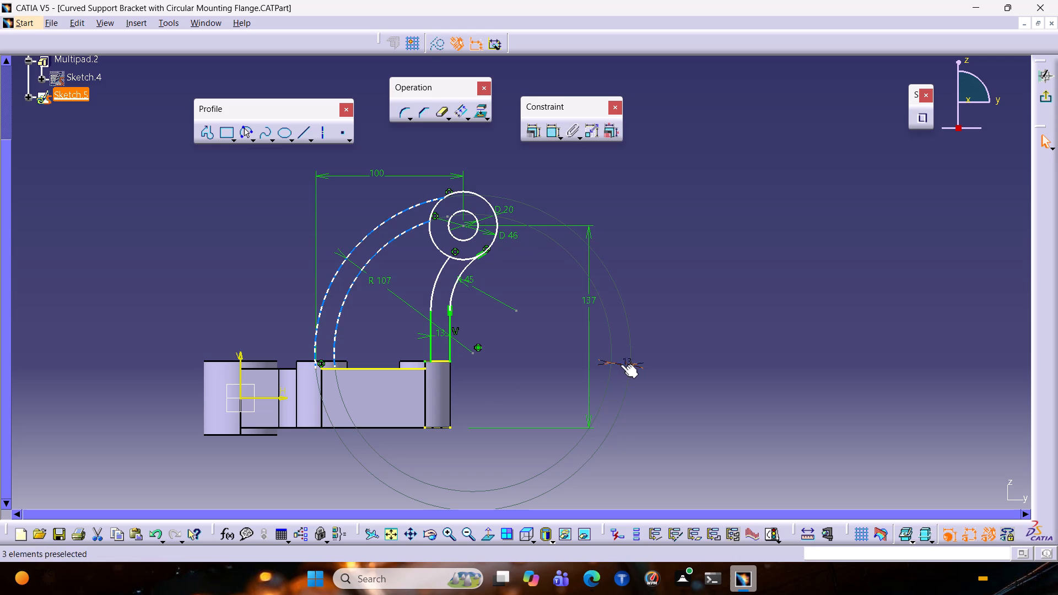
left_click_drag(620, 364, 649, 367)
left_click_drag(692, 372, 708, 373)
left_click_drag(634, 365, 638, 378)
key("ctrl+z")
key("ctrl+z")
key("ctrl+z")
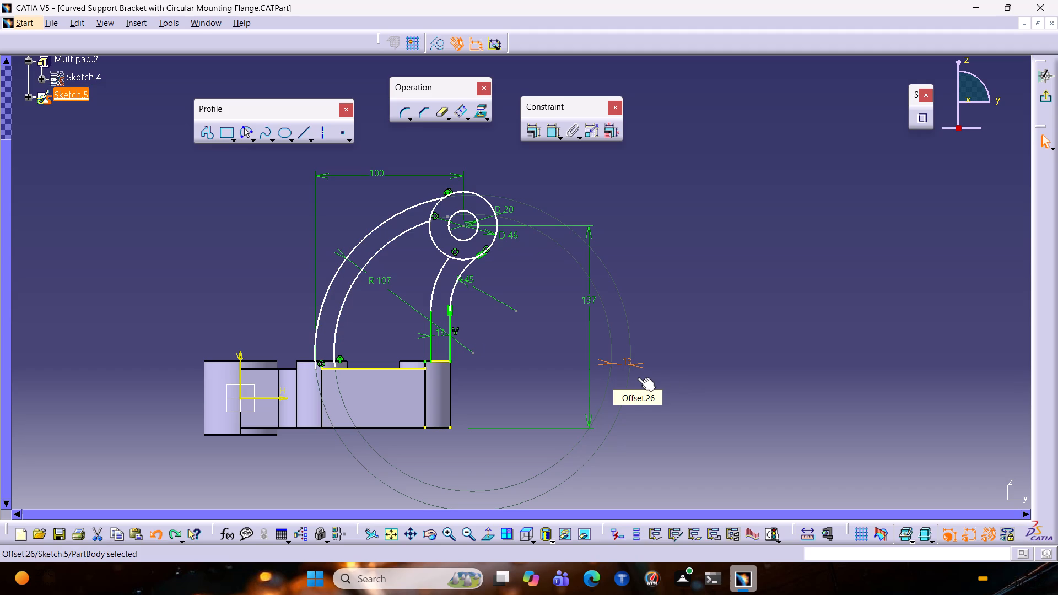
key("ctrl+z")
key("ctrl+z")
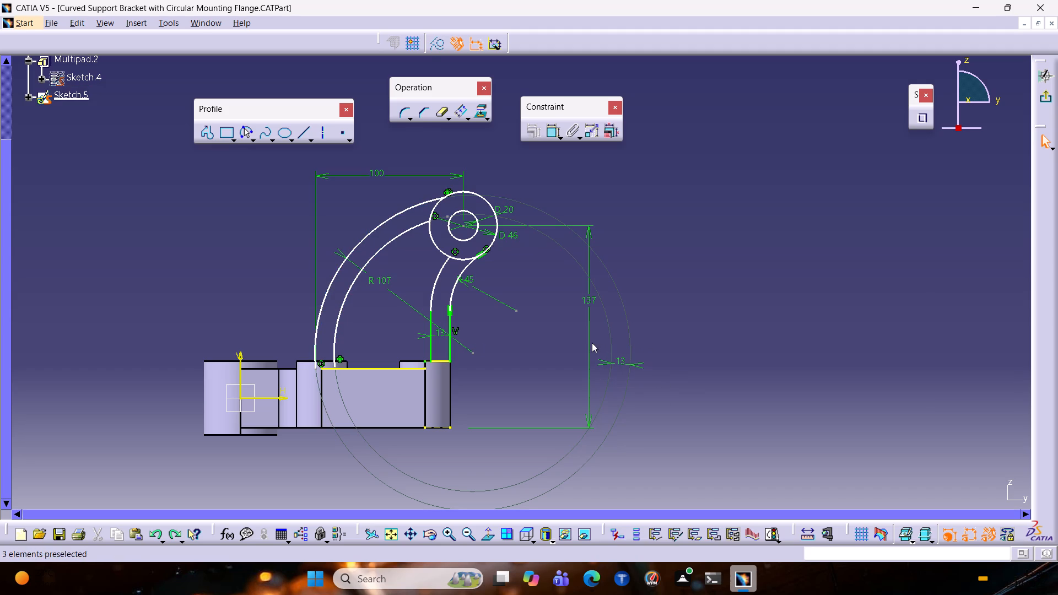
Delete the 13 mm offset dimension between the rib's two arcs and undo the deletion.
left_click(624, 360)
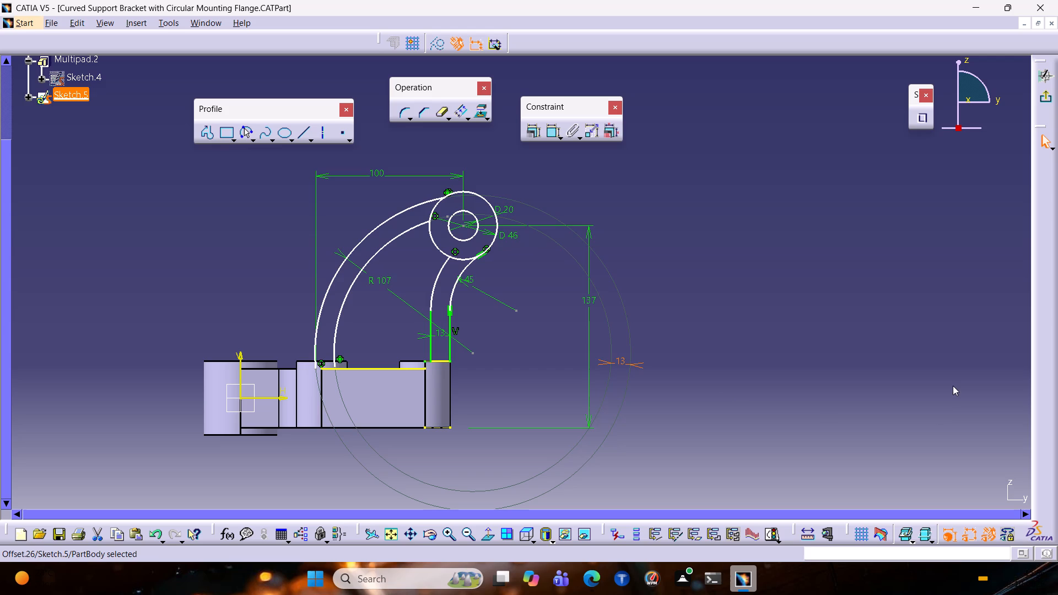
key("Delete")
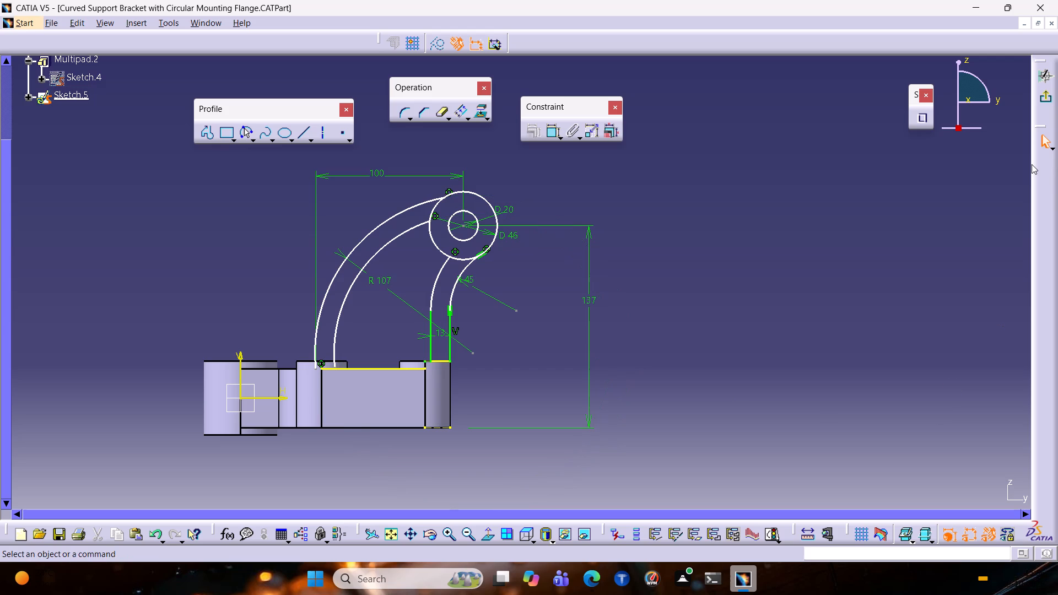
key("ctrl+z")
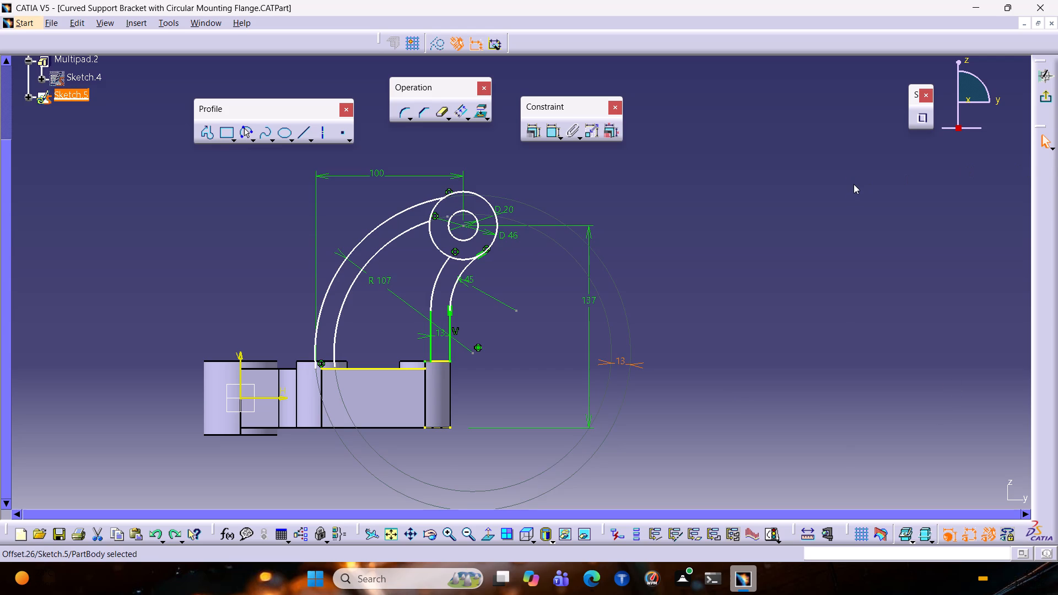
Undo the 100 mm horizontal distance constraint between the flange centre and the outer arc's lower endpoint.
key("ctrl+z")
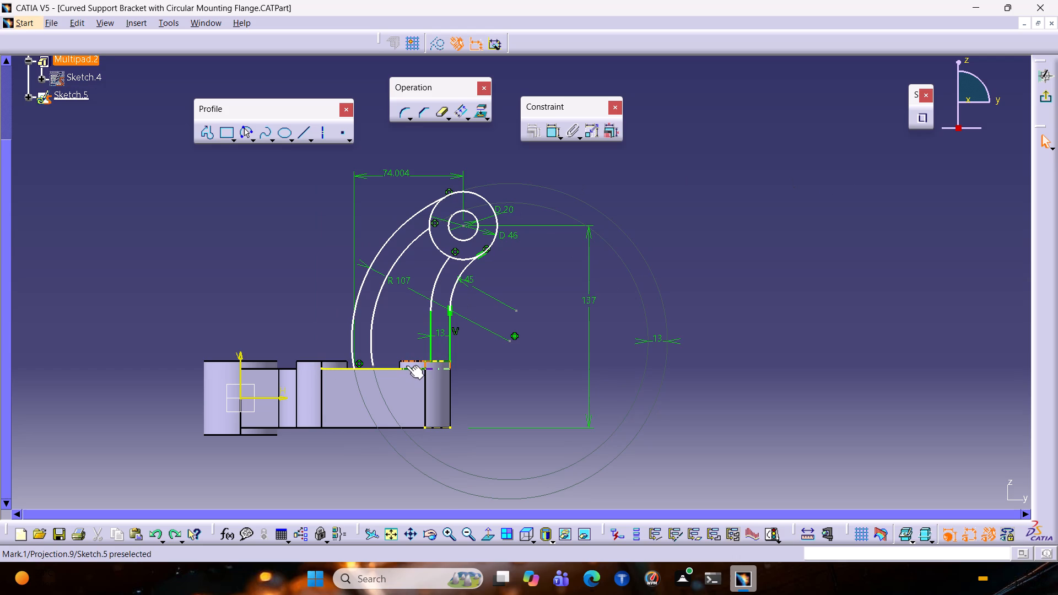
key("ctrl+z")
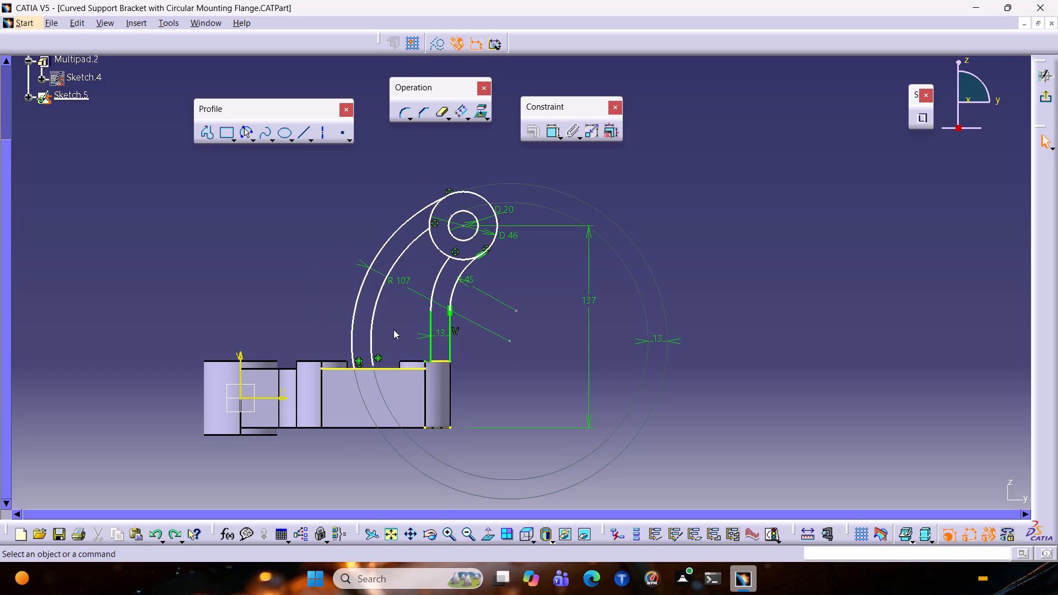
Make the lower endpoint of the rib's inner offset arc coincident with the projected base edge.
middle_click_drag(399, 324, 440, 287, "ctrl")
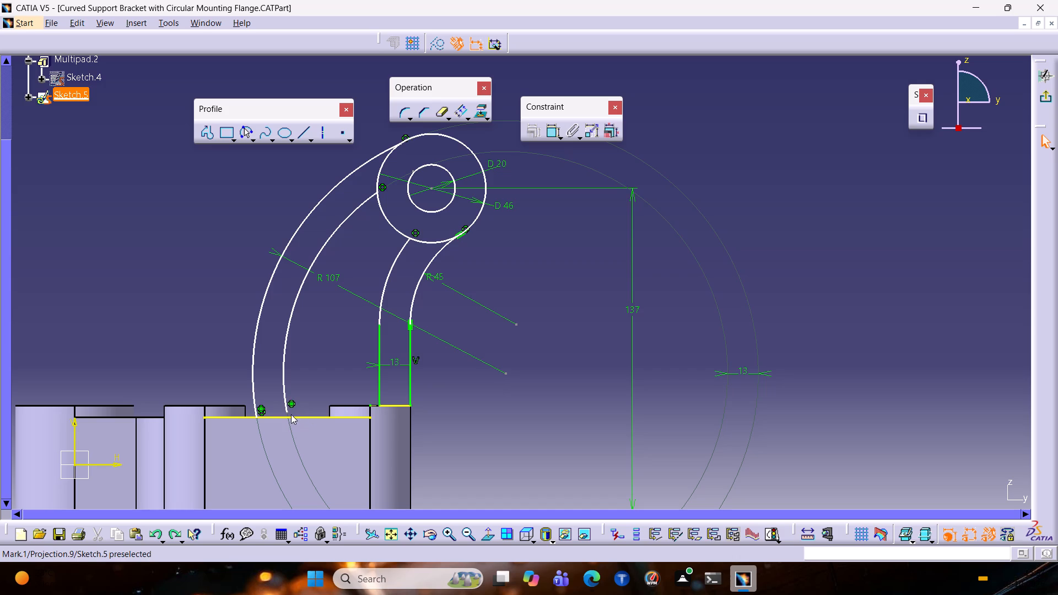
left_click(285, 413)
left_click(295, 418, "ctrl")
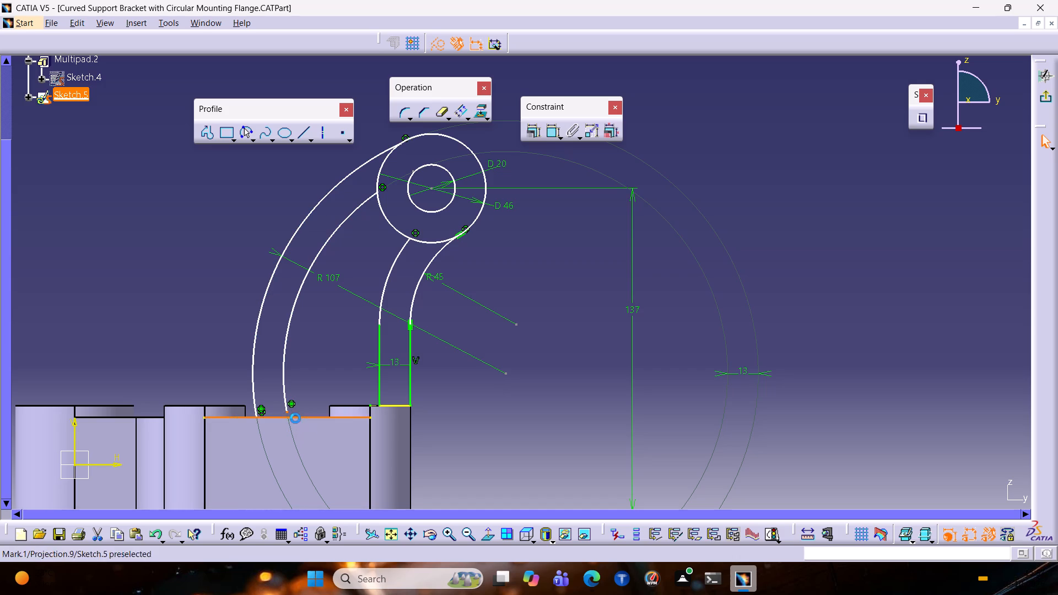
left_click(530, 129)
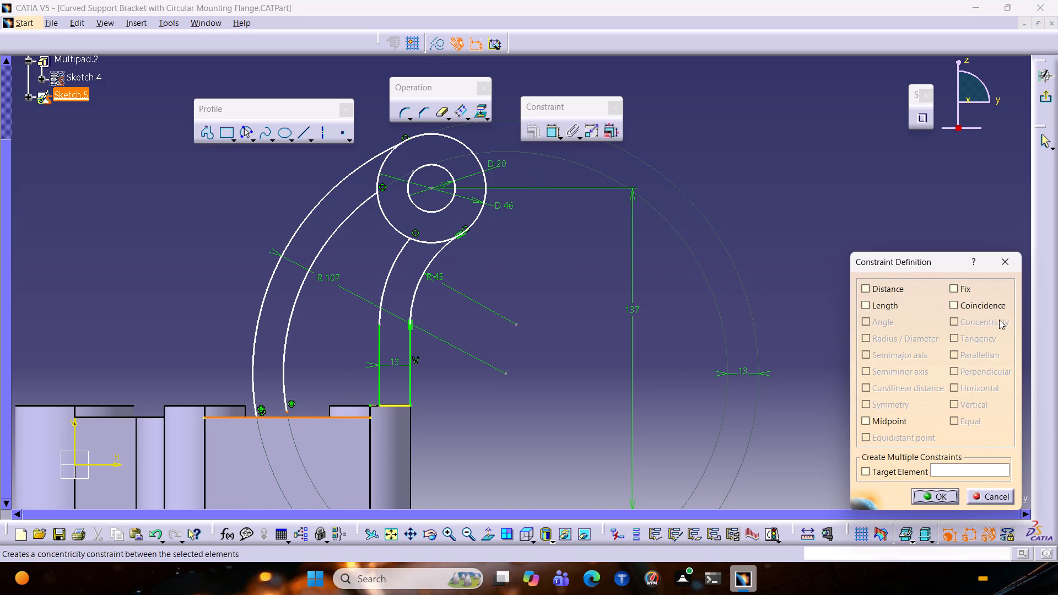
left_click(995, 308)
left_click(928, 497)
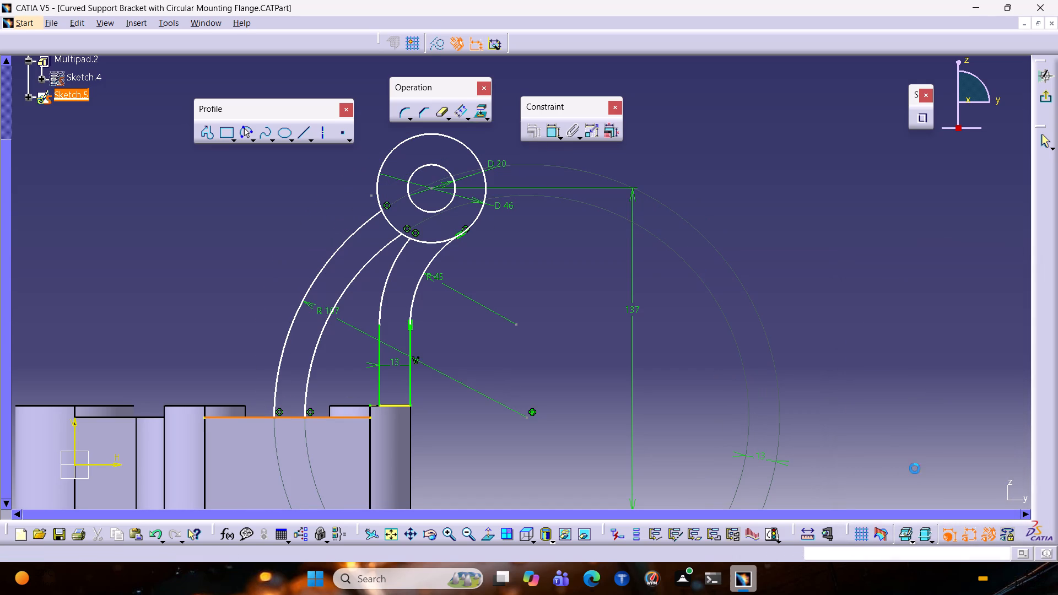
left_click(372, 194)
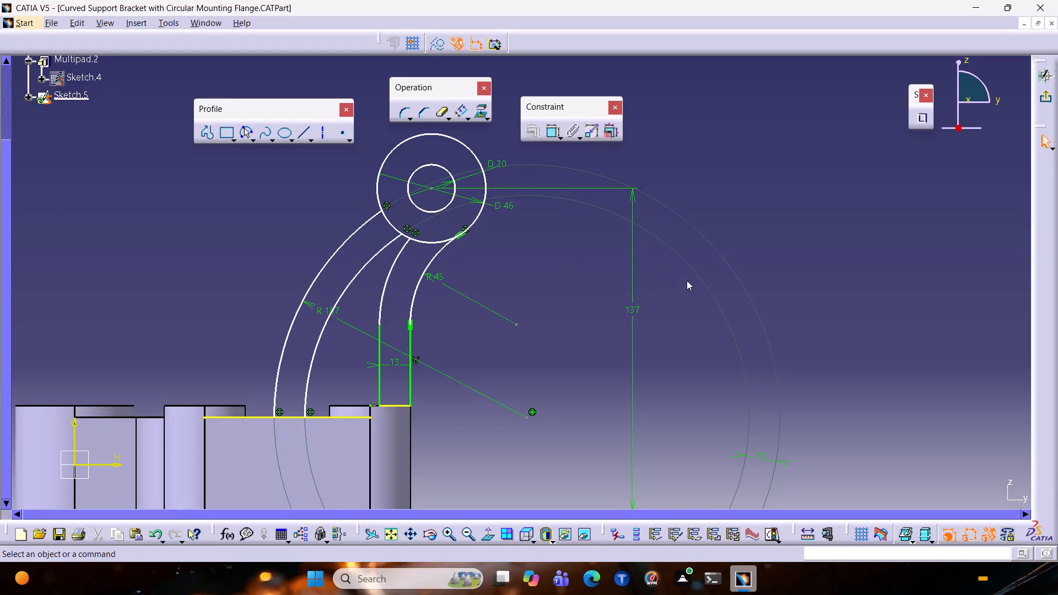
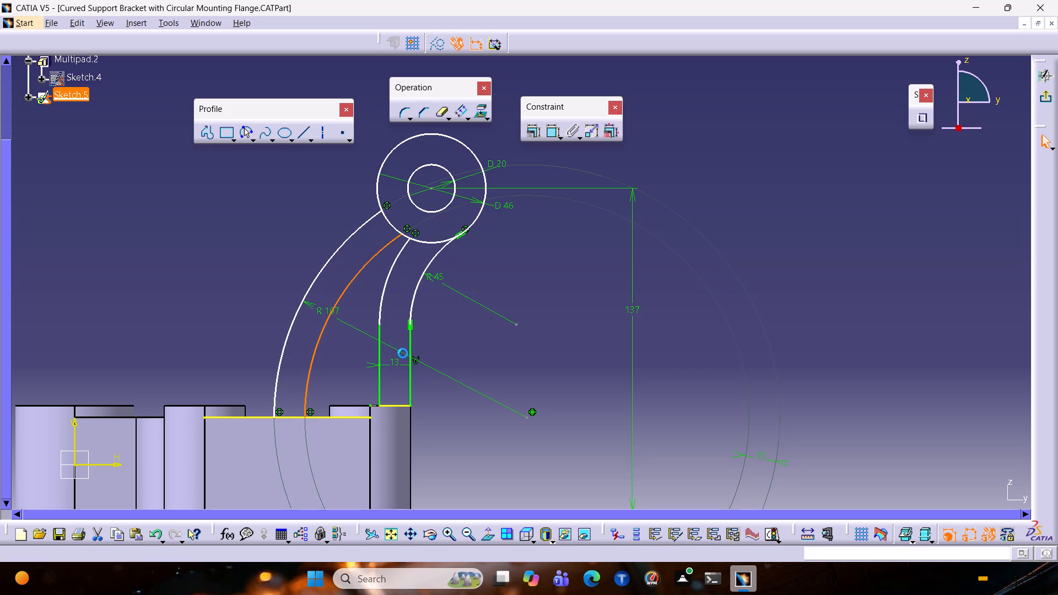
Delete the 107 mm radius arc running from the base edge to the outer flange circle.
left_click(318, 272)
key("Delete")
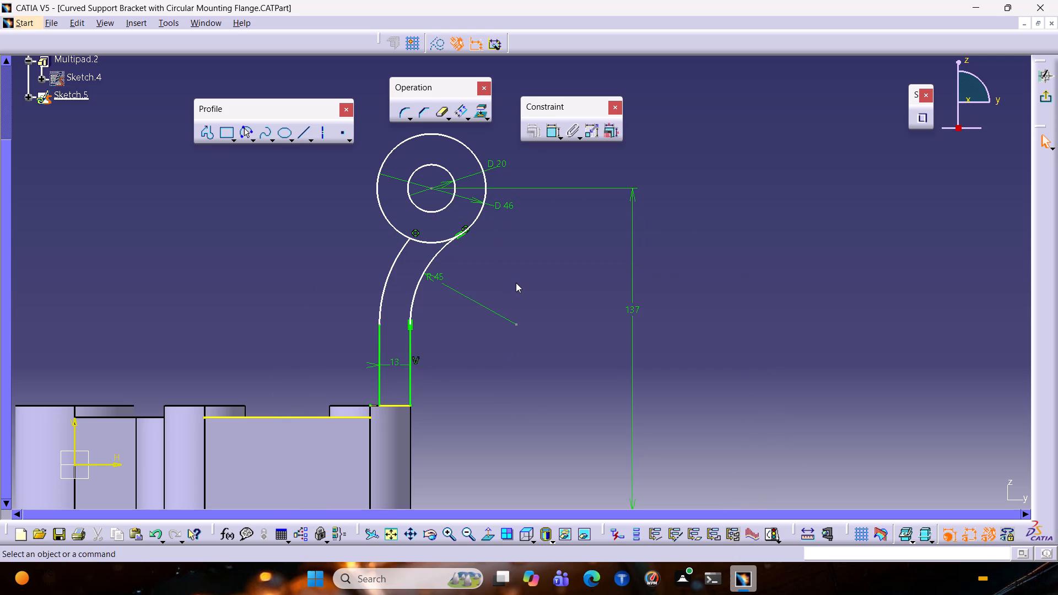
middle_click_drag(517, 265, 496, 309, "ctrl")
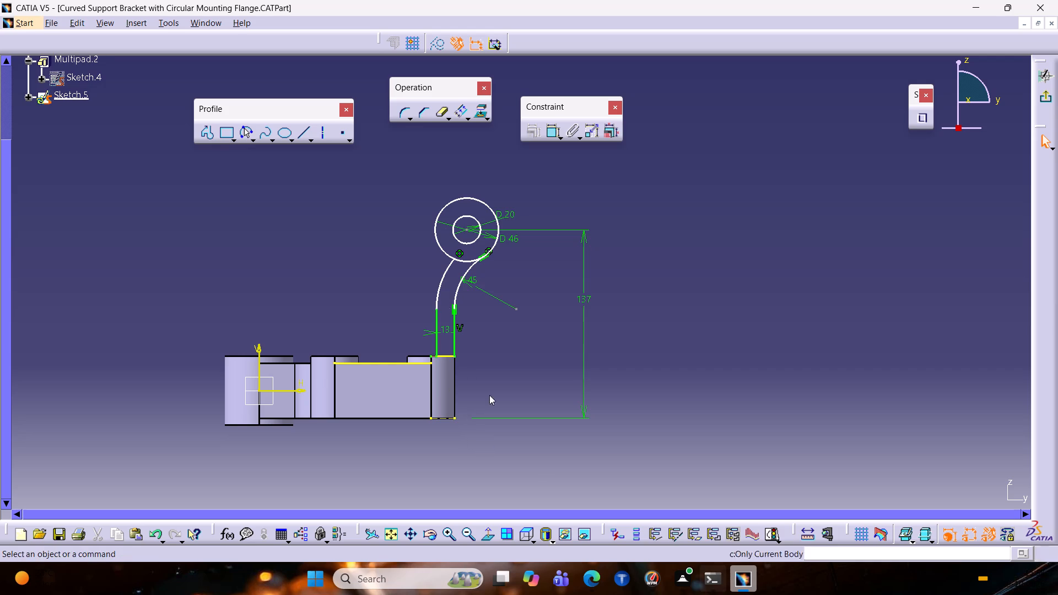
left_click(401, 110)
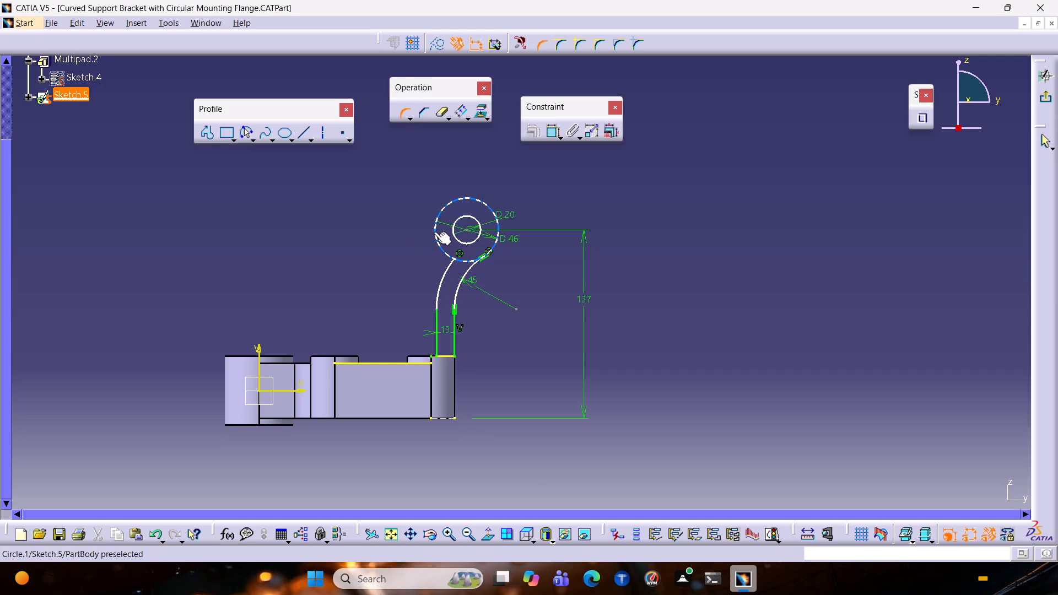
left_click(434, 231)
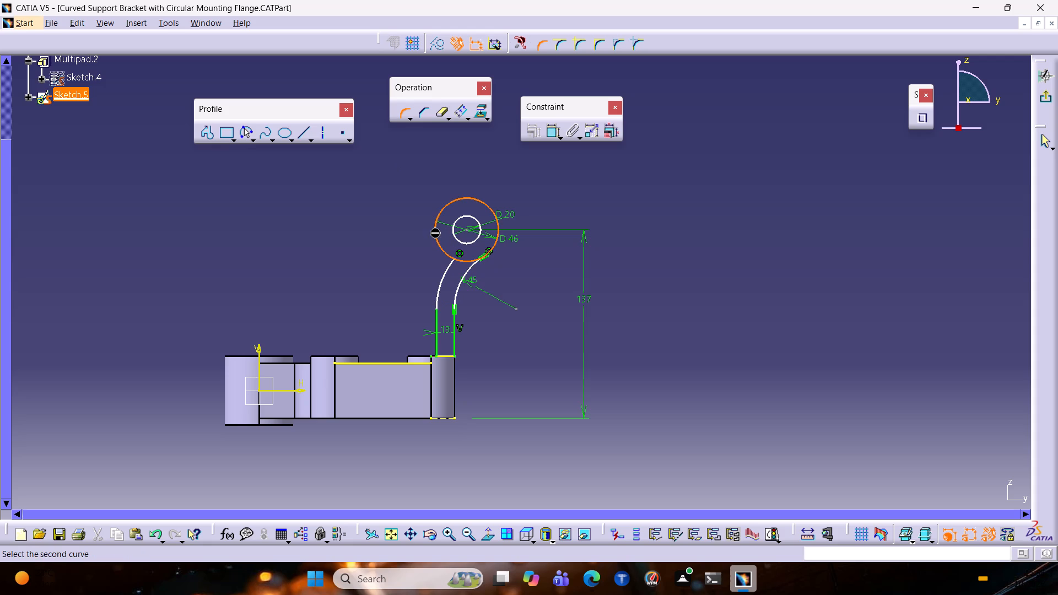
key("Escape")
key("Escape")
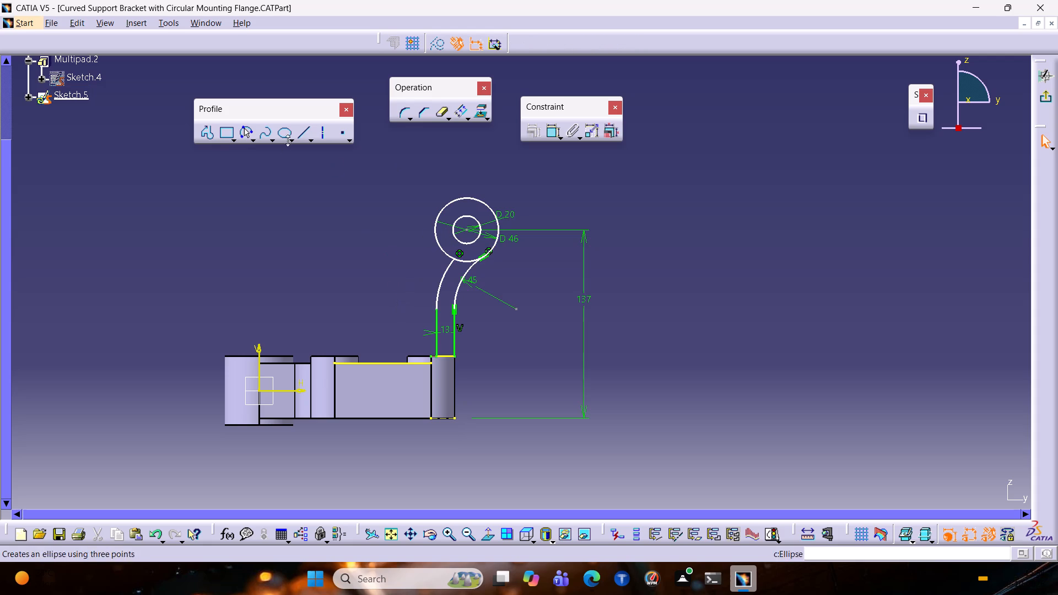
Draw a three-point arc of radius 107 mm from the projected base edge to the upper part of the outer flange circle.
left_click(242, 133)
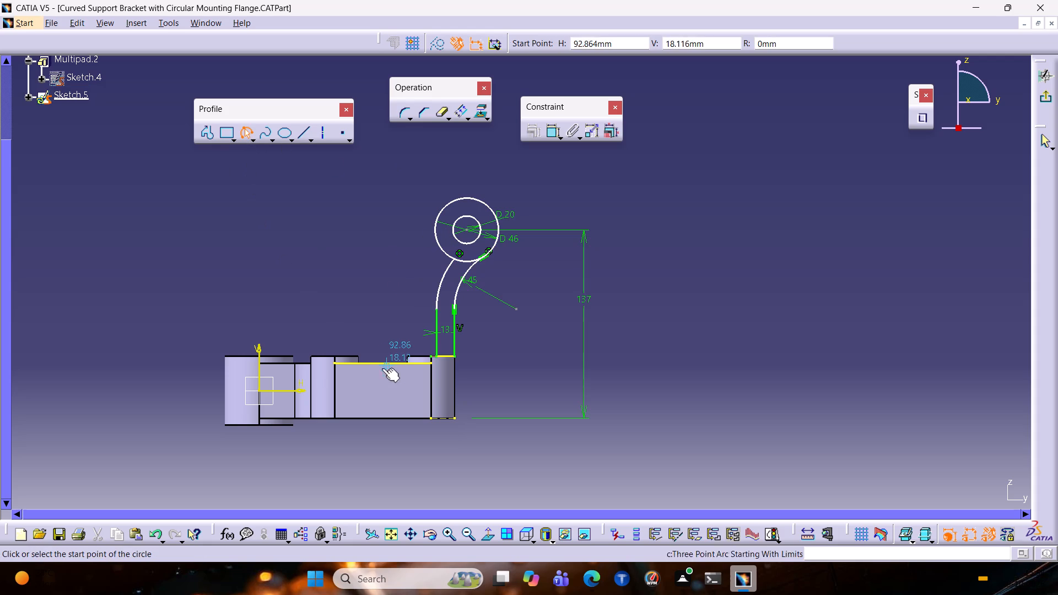
left_click(379, 362)
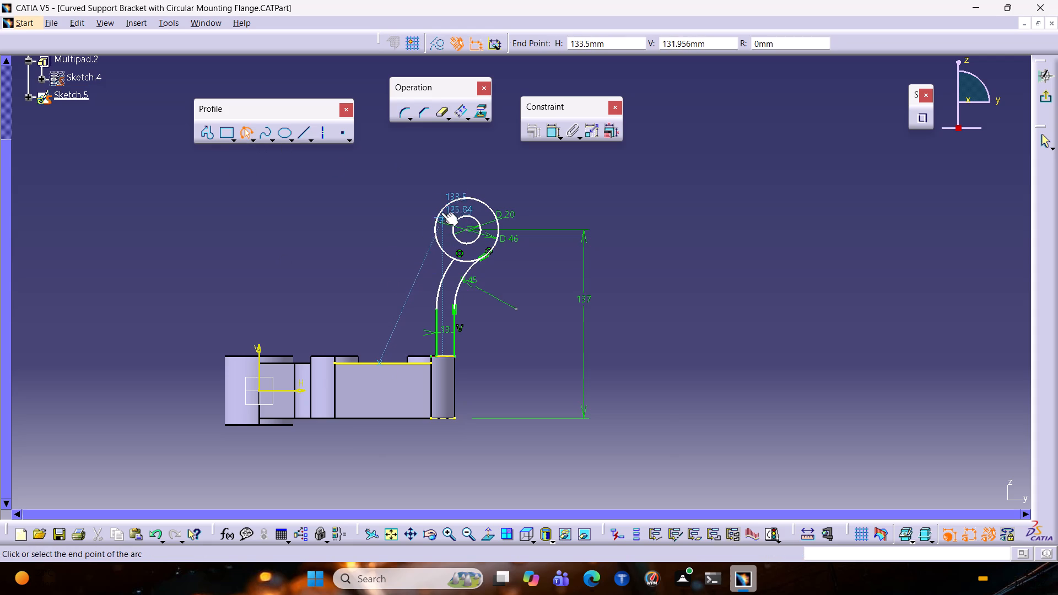
left_click(444, 207)
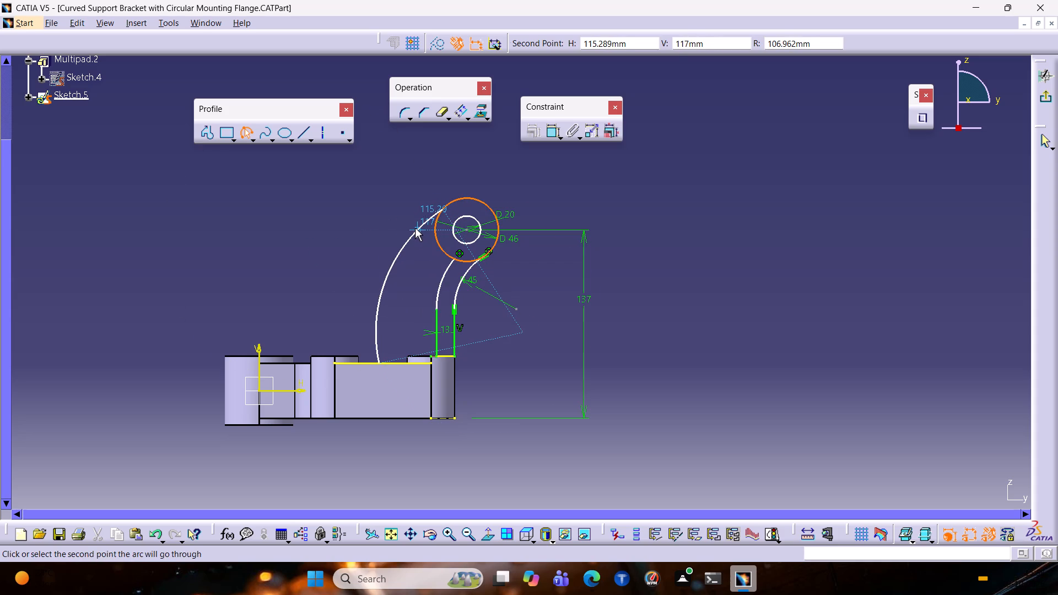
key("Tab")
key("Tab")
key("Tab")
key("Tab")
type("107")
key("Return")
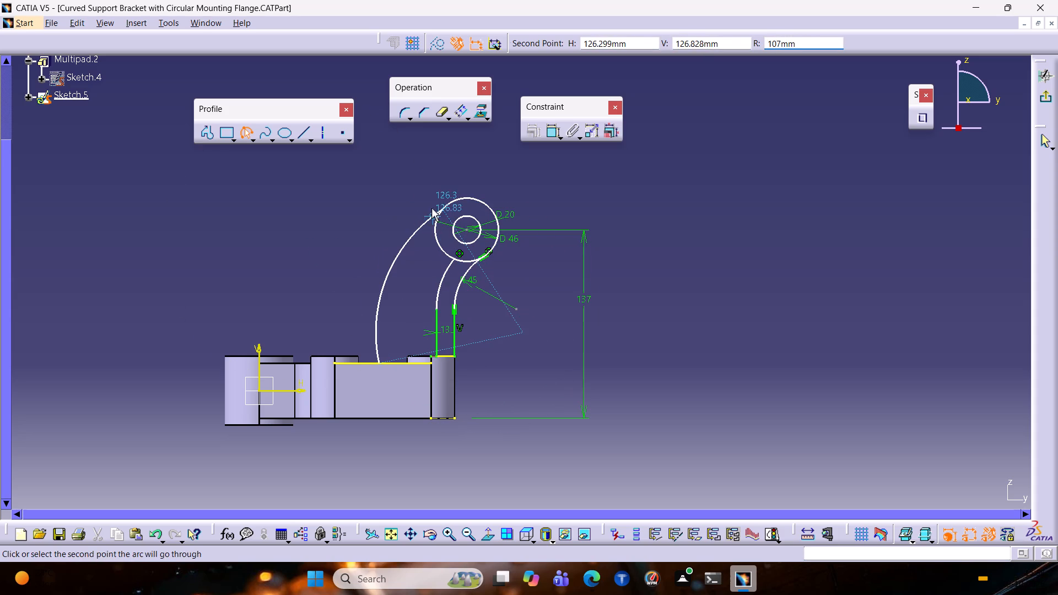
left_click(393, 255)
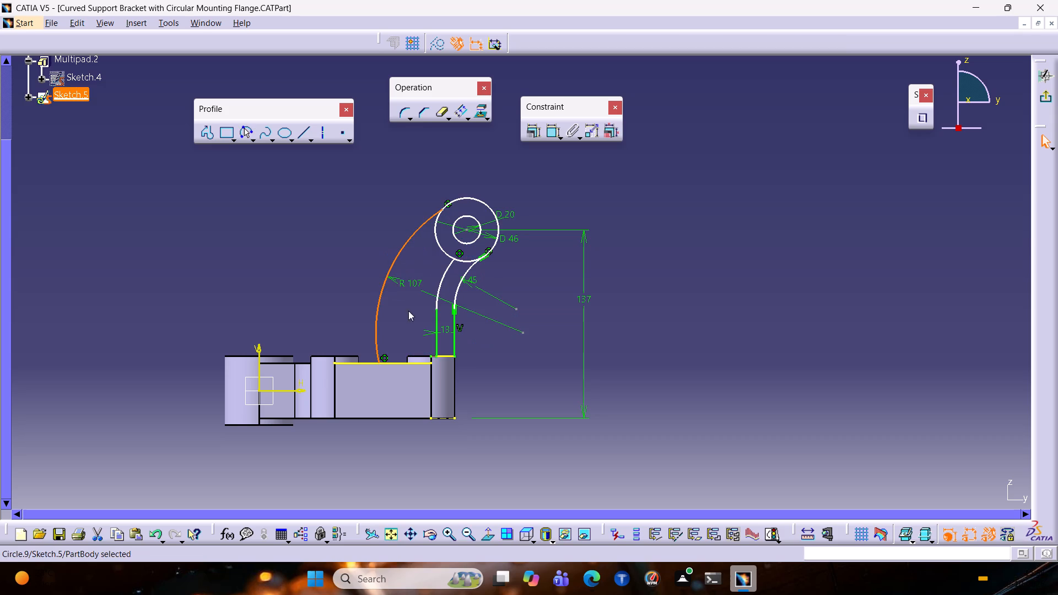
left_click(614, 244)
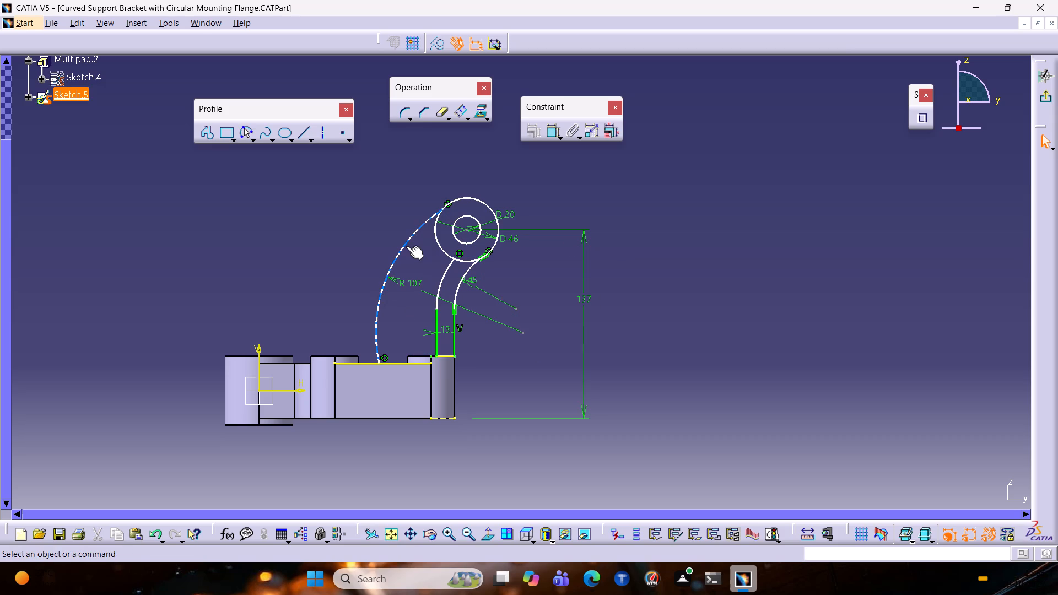
Offset the 107 mm radius arc by 13 mm toward the curved arm.
left_click(404, 245)
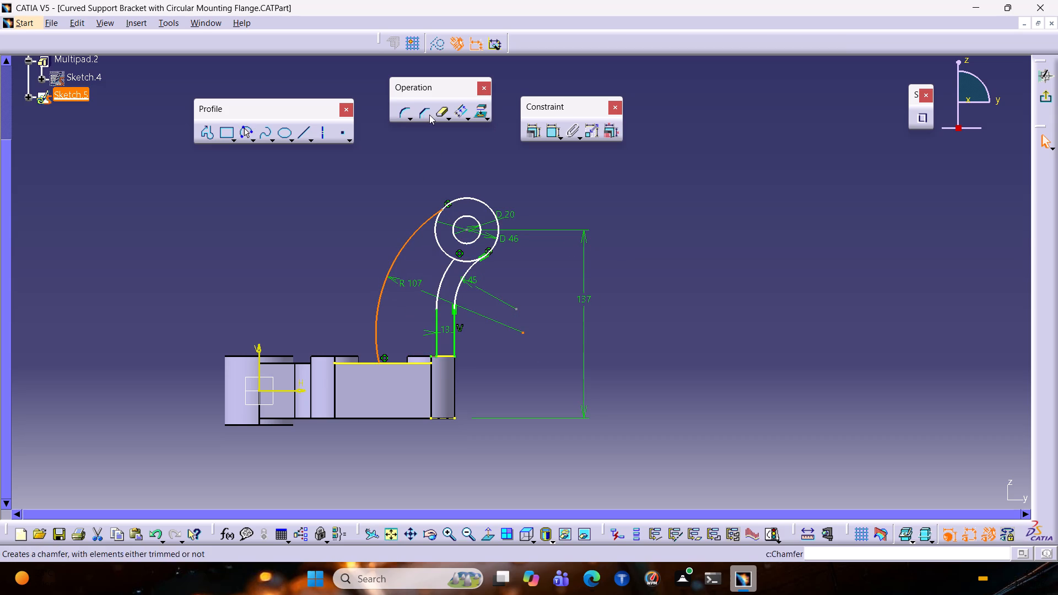
left_click(462, 116)
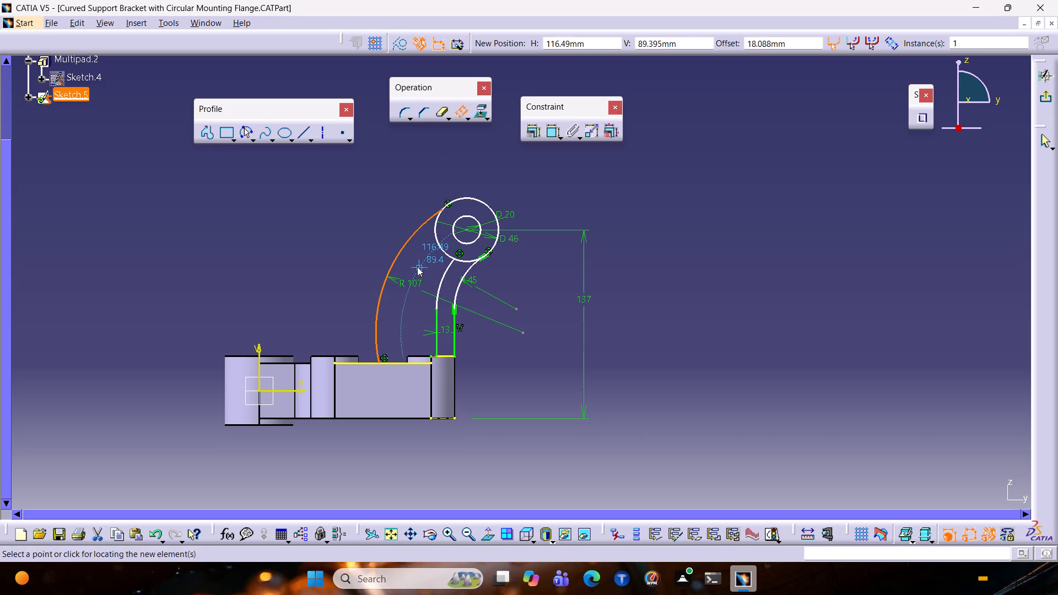
key("Tab")
key("Tab")
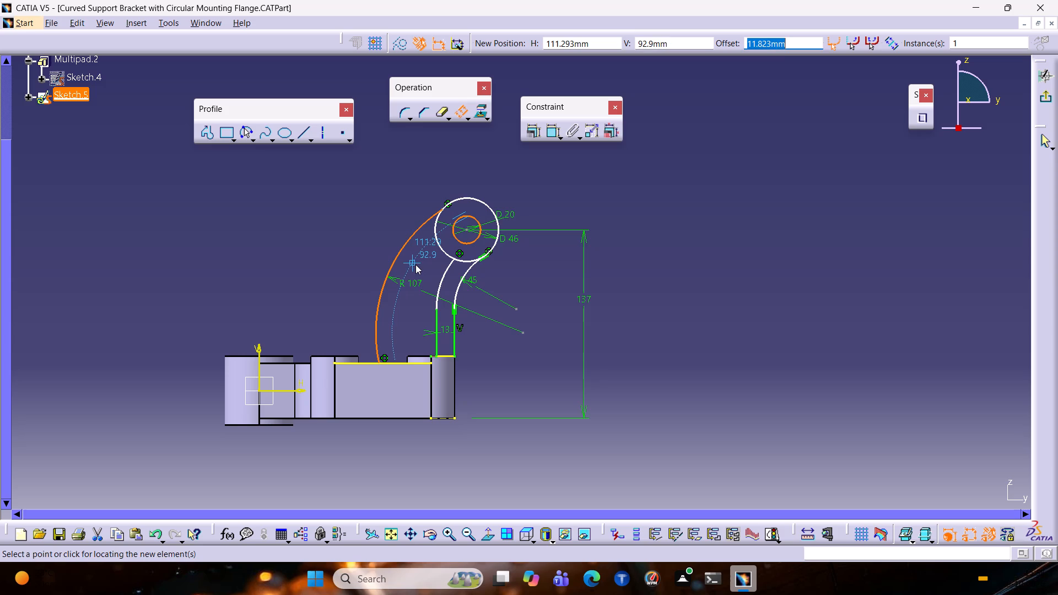
type("13")
key("Return")
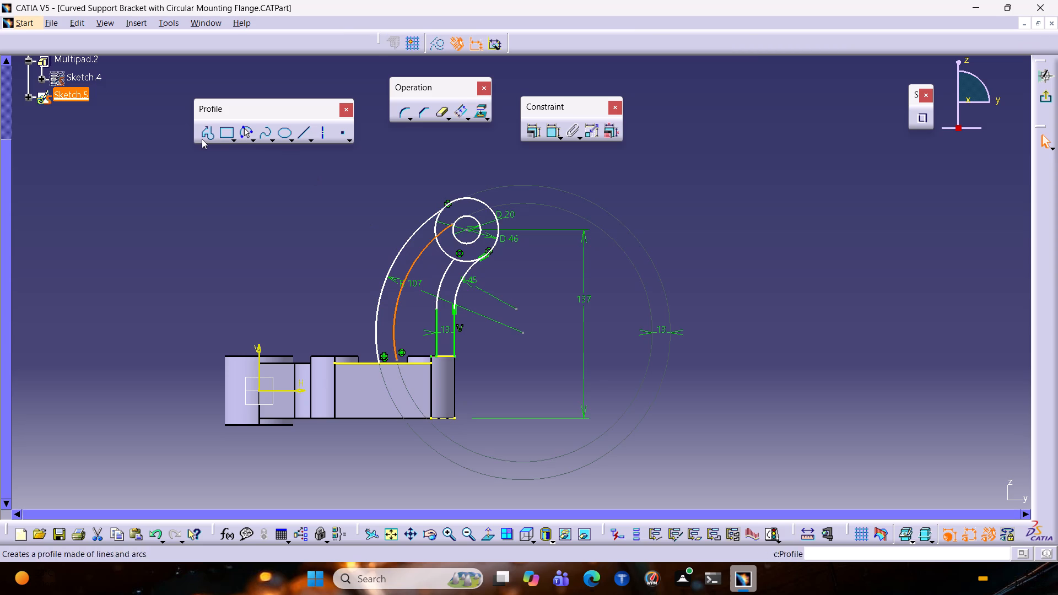
Quick Trim the portion of the inner offset arc lying inside the outer flange circle.
left_click(440, 112)
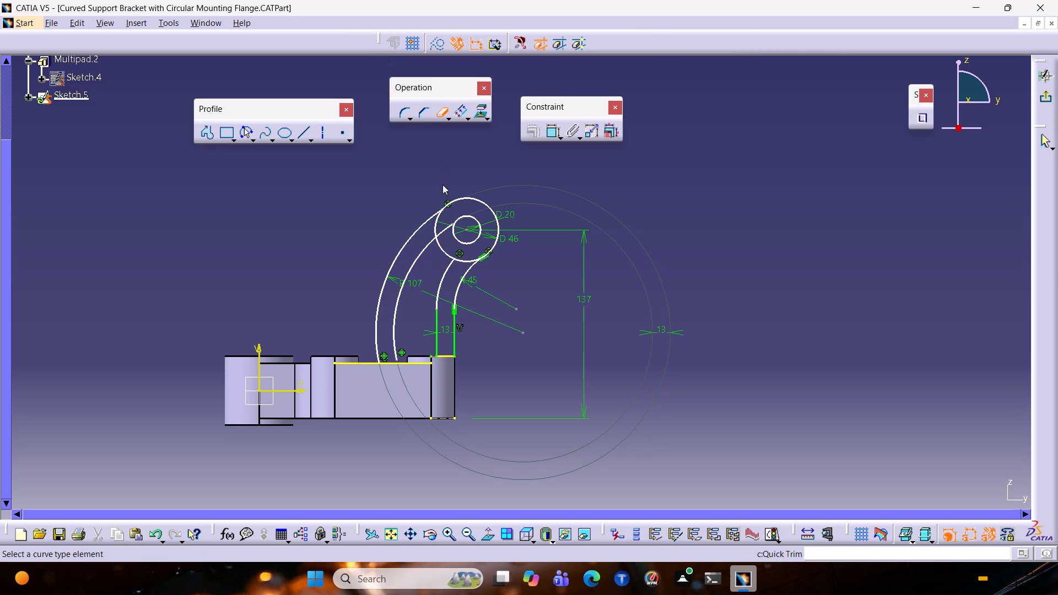
left_click(446, 228)
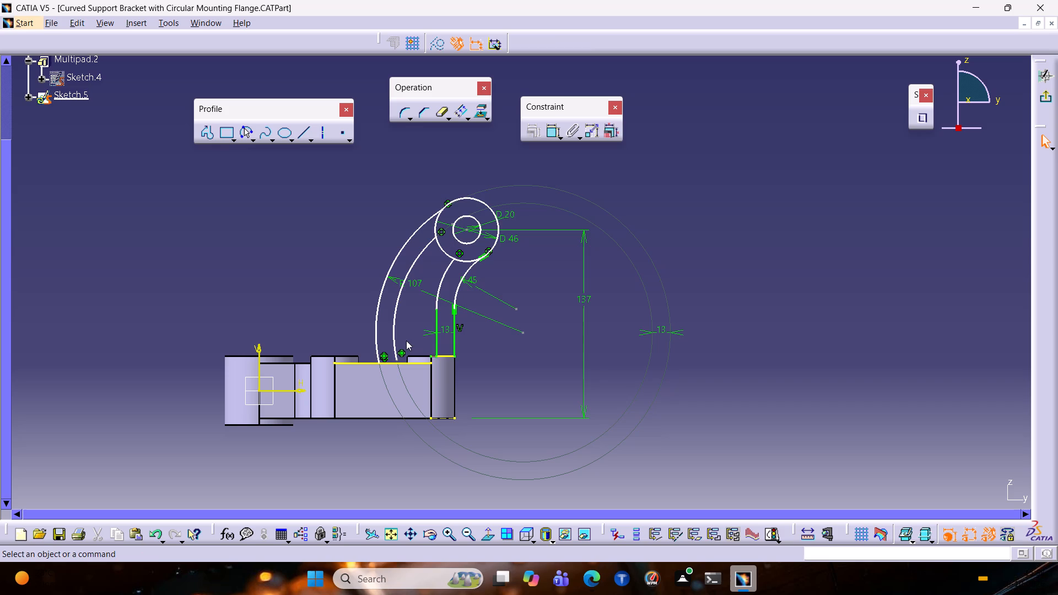
key("Escape")
Make the 107 mm radius outer arc tangent to the 46 mm flange circle.
left_click(422, 223)
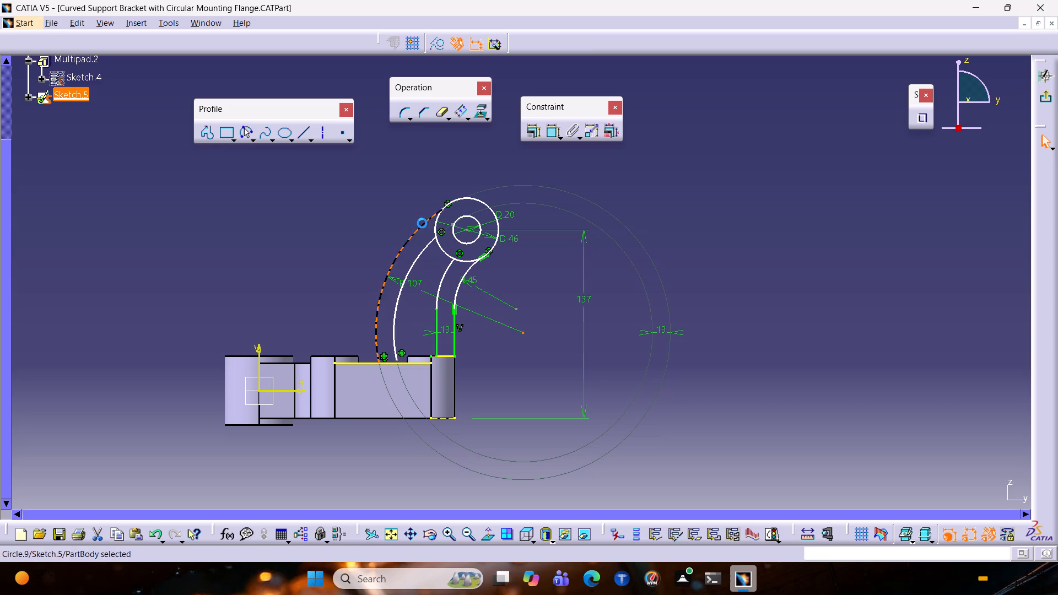
left_click(461, 198, "ctrl")
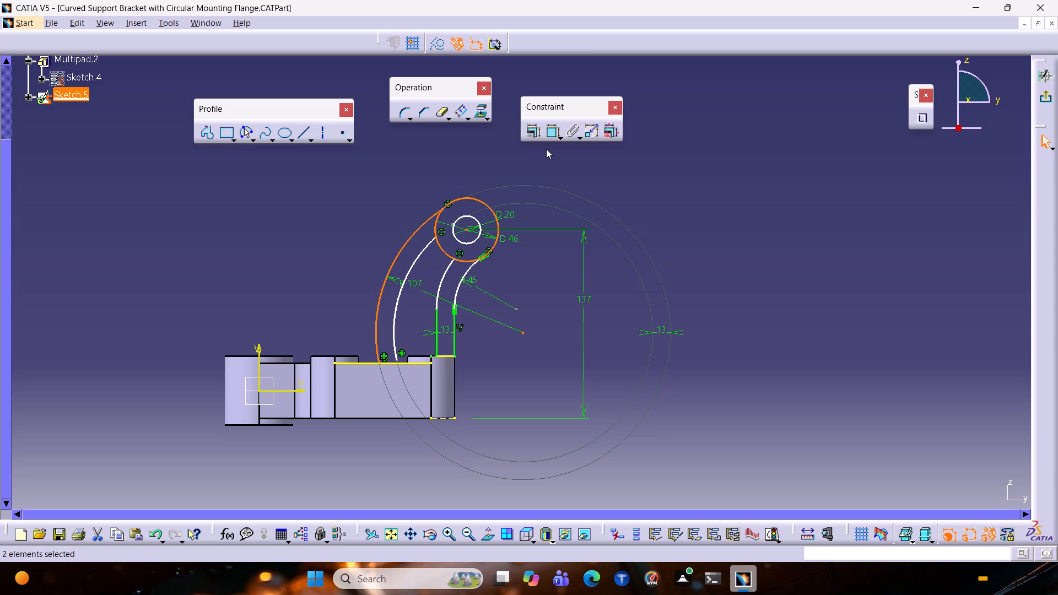
left_click(530, 132)
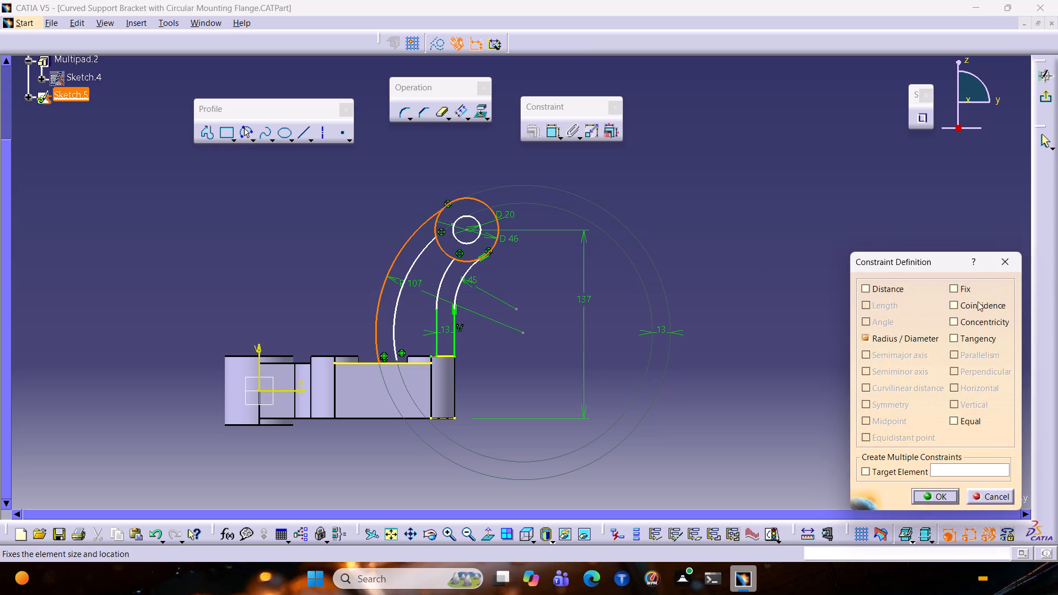
left_click(963, 337)
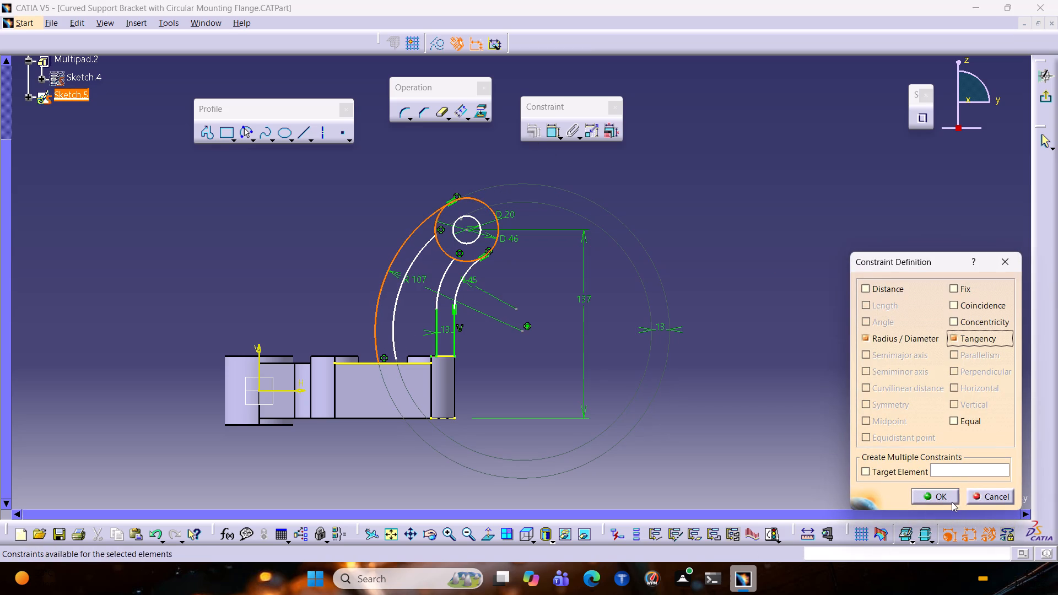
left_click(952, 502)
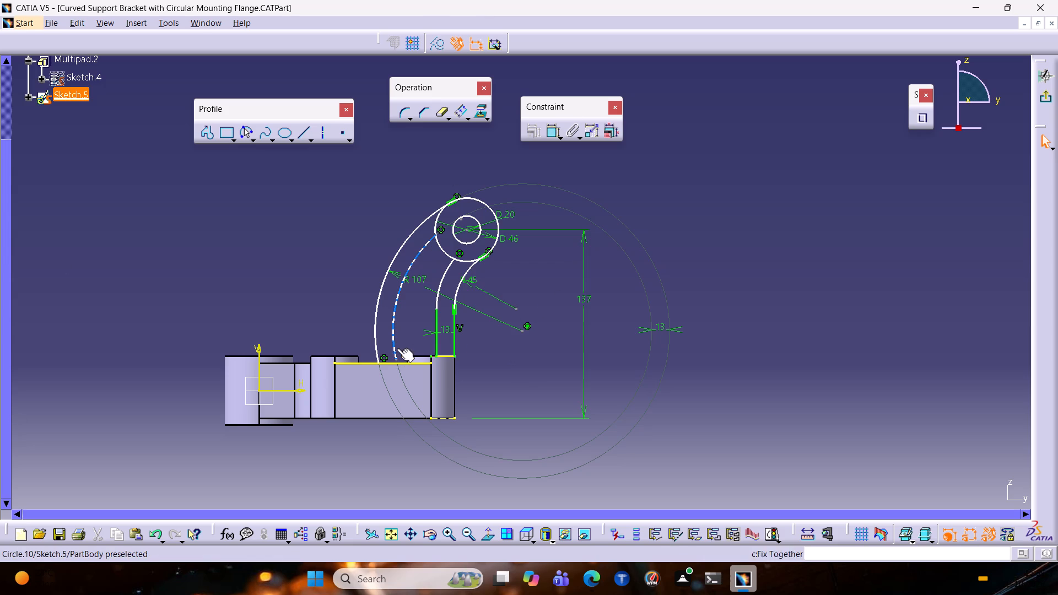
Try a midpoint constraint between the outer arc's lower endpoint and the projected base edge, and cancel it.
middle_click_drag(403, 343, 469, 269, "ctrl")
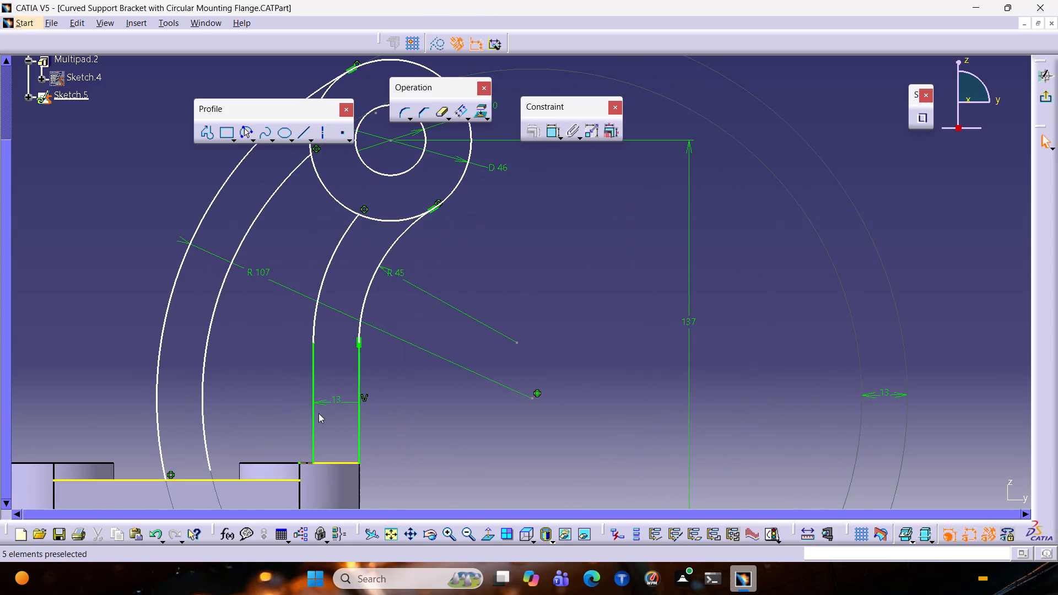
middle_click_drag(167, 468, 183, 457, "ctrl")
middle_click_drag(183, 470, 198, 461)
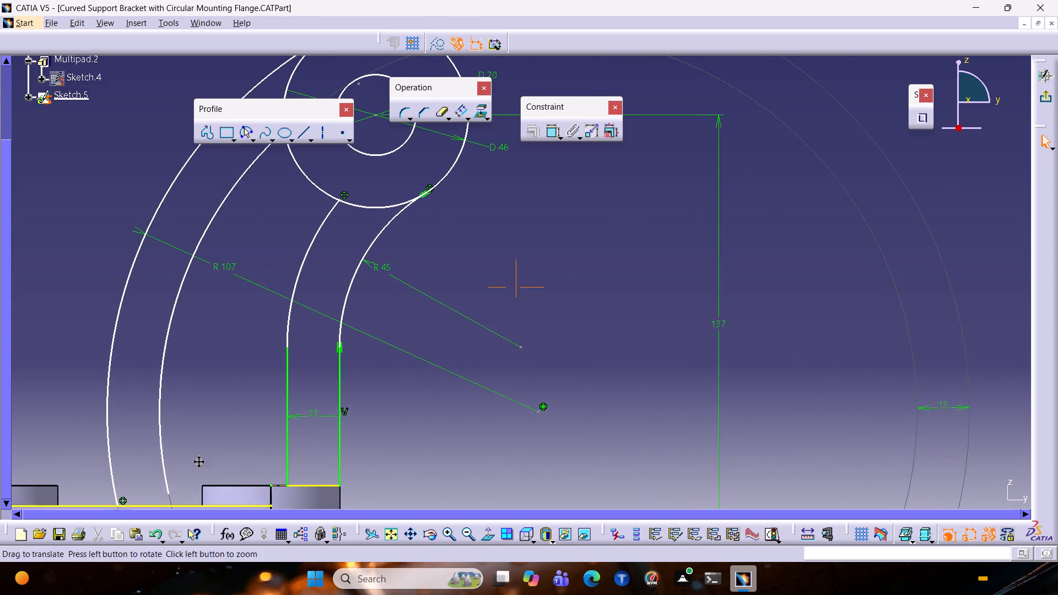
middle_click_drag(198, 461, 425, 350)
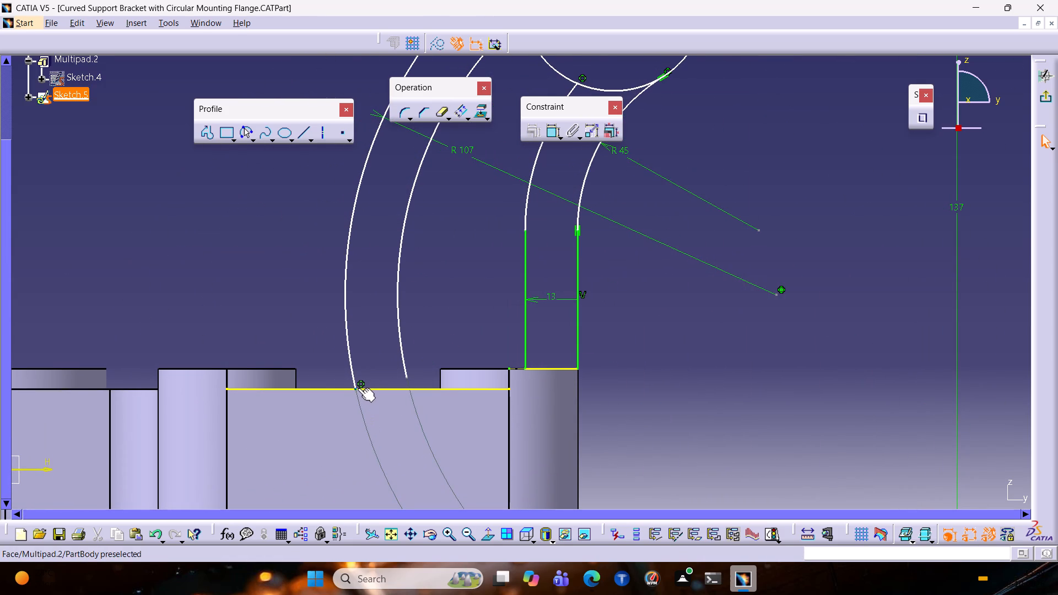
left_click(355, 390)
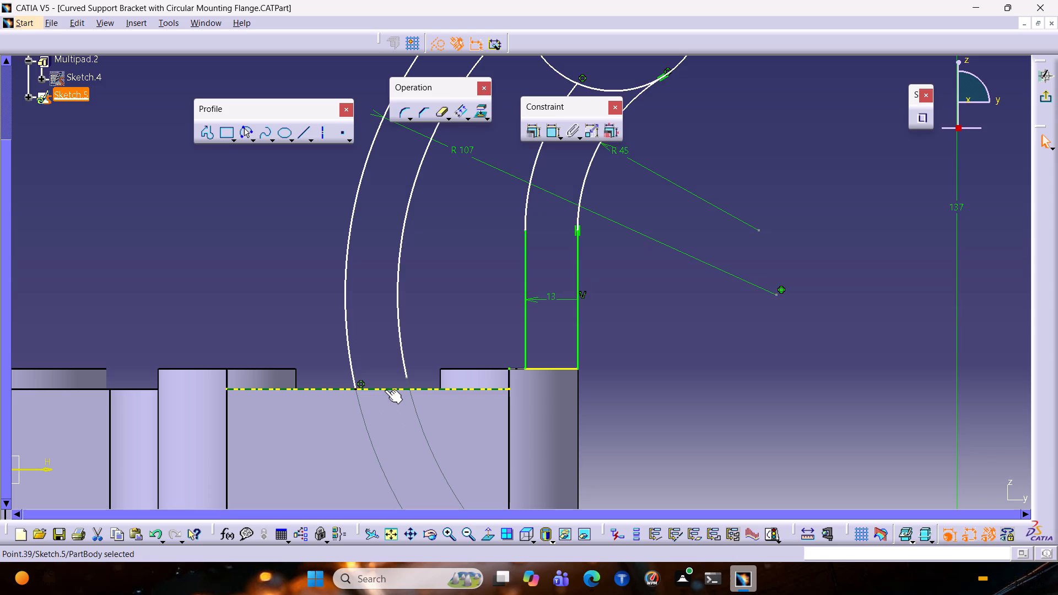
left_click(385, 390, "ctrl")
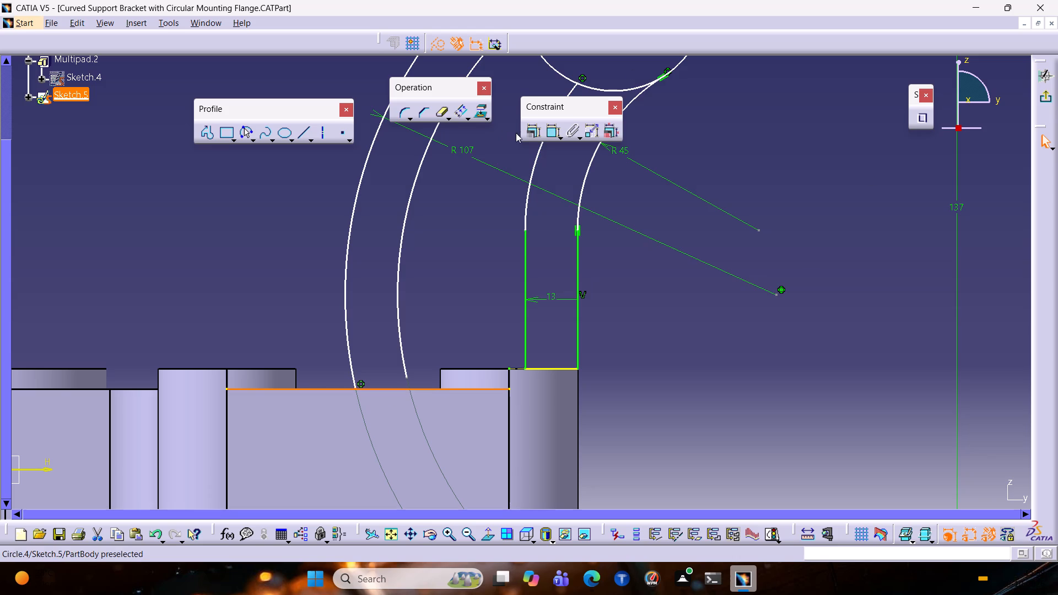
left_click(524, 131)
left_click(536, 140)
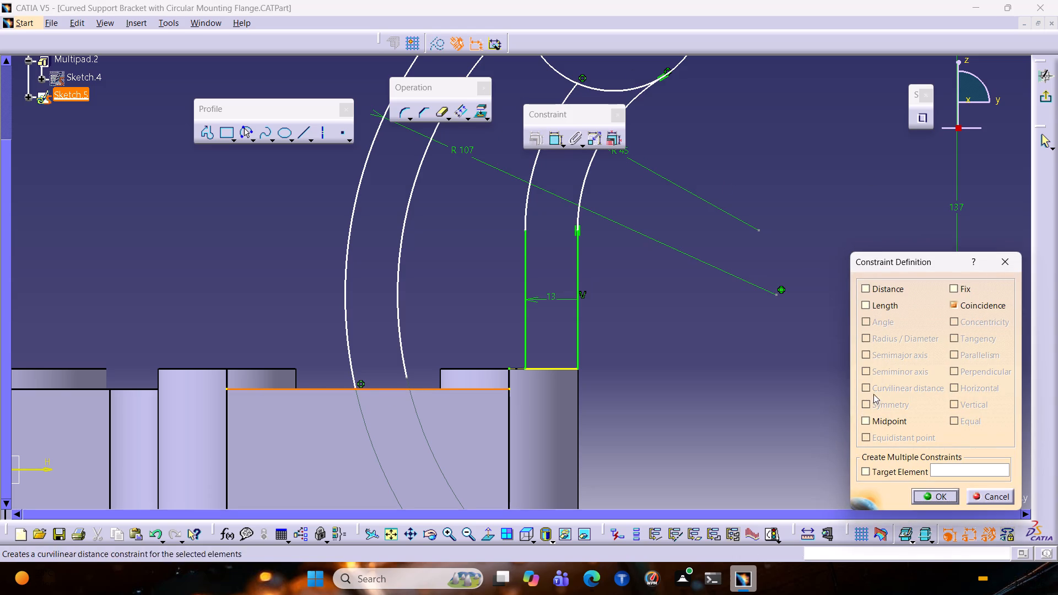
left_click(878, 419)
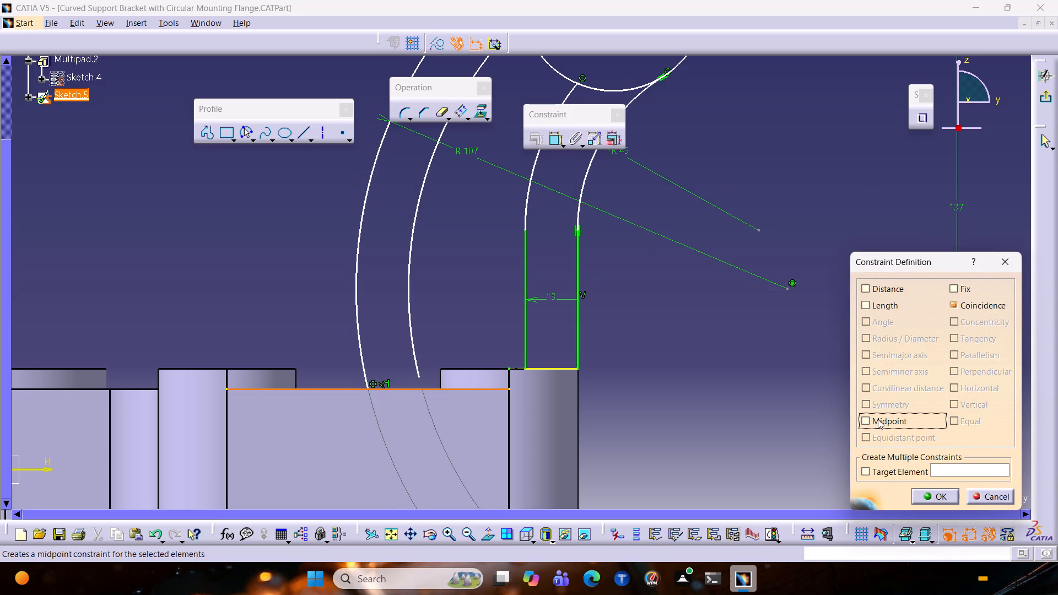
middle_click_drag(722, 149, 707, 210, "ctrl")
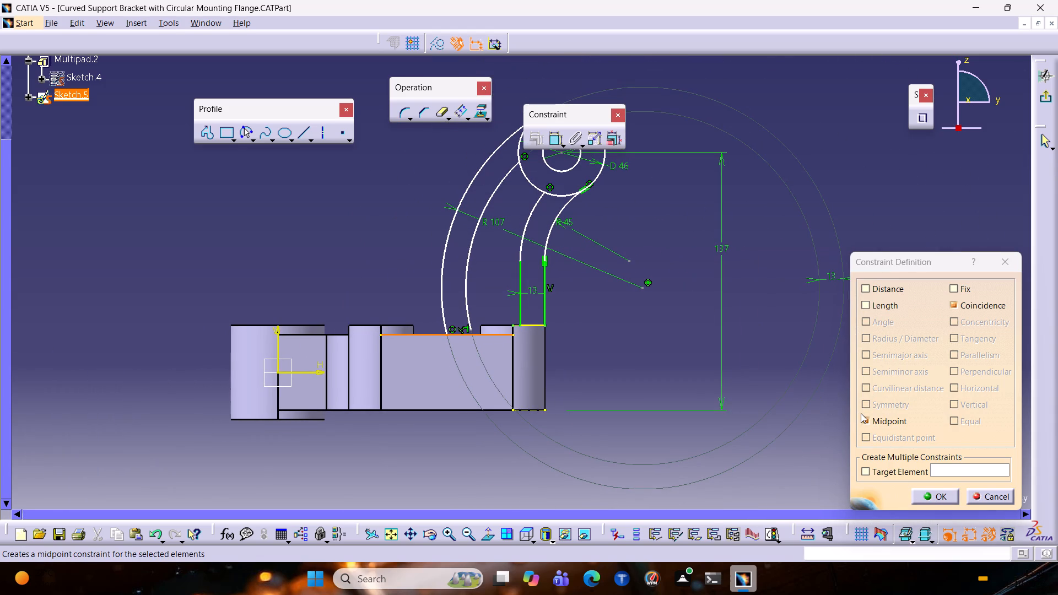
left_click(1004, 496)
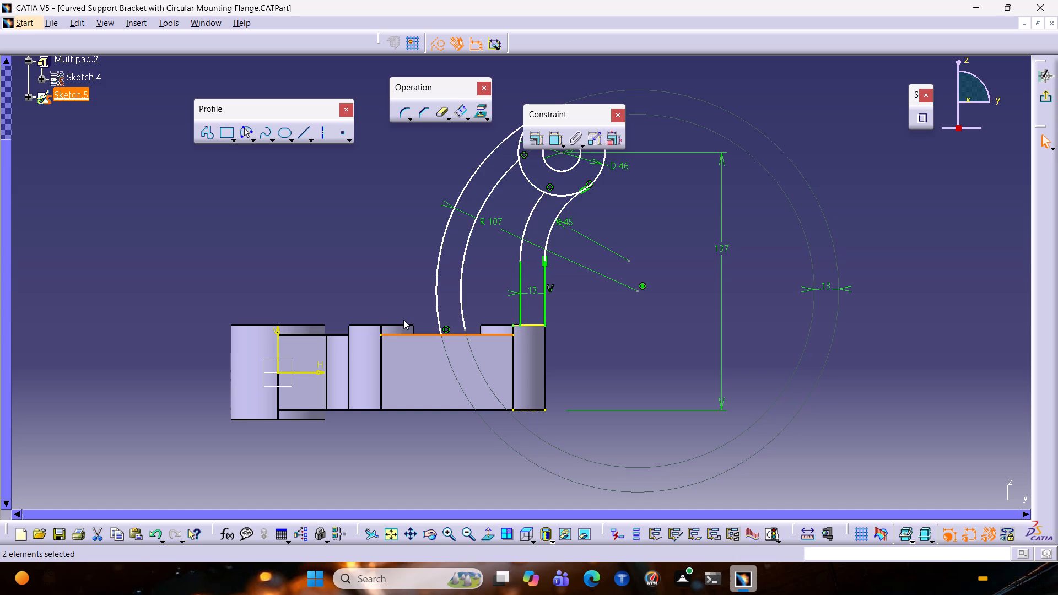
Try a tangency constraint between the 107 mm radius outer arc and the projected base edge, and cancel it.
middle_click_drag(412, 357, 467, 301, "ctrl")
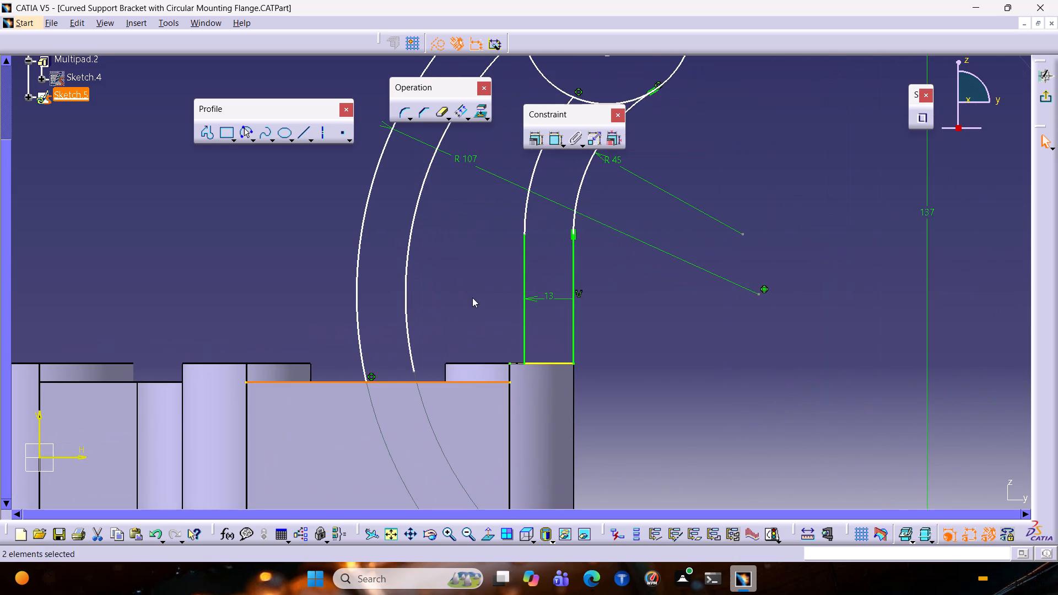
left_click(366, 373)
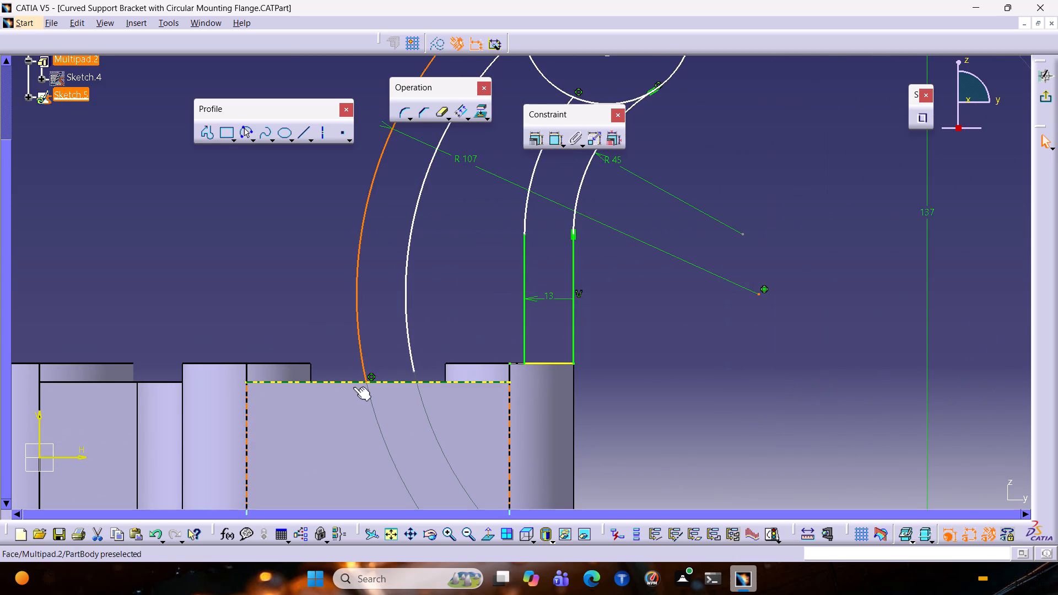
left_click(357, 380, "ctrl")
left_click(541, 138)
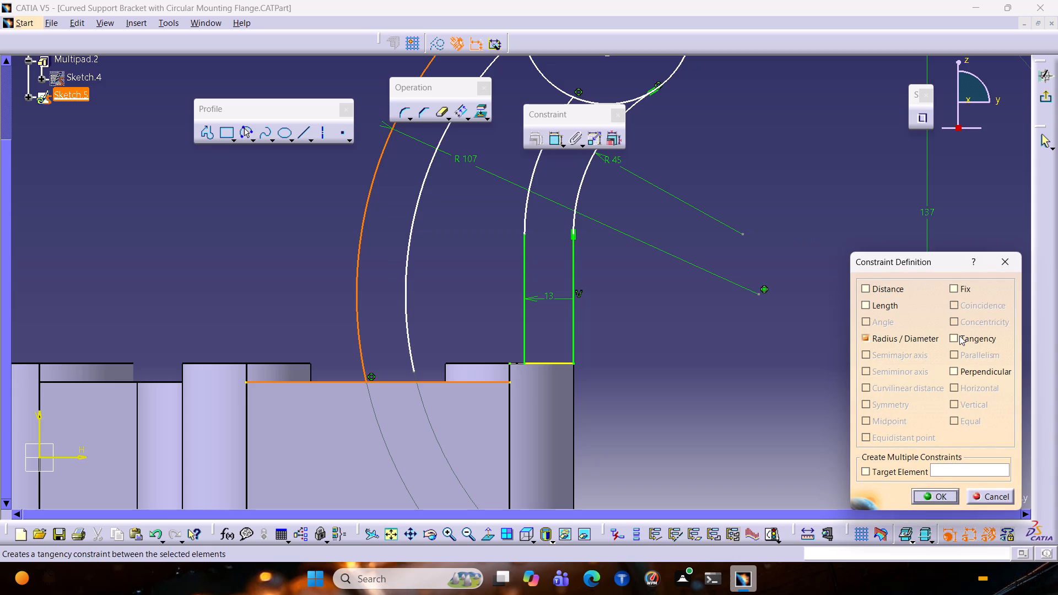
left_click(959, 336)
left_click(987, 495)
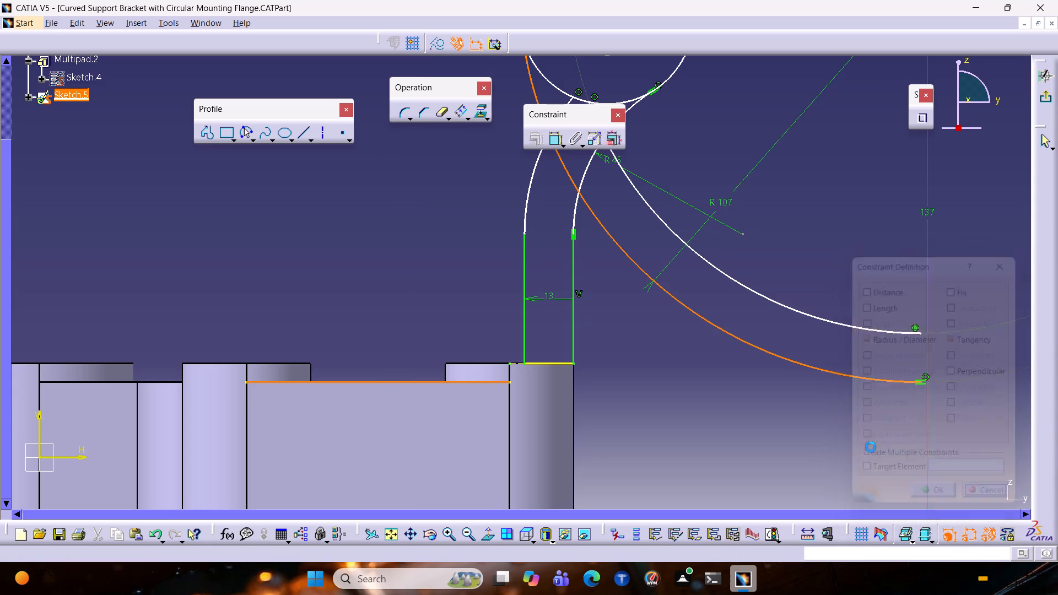
Shift the 107 mm radius outer arc and its 13 mm offset arc along the projected base edge.
middle_click_drag(374, 336, 402, 290, "ctrl")
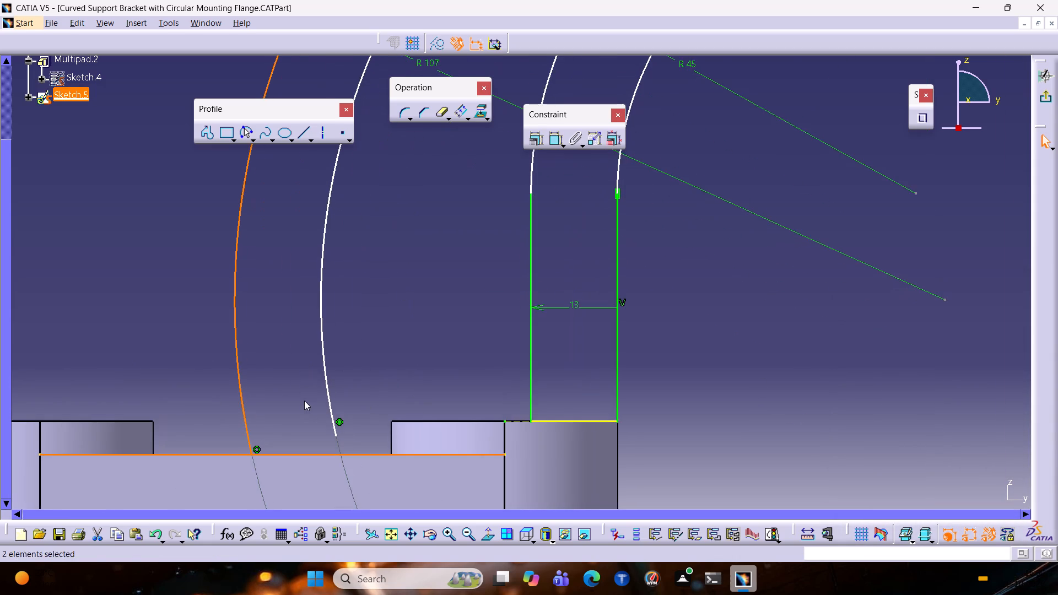
middle_click_drag(304, 401, 319, 291)
middle_click_drag(326, 301, 312, 337, "ctrl")
middle_click_drag(362, 297, 349, 341)
left_click(418, 328)
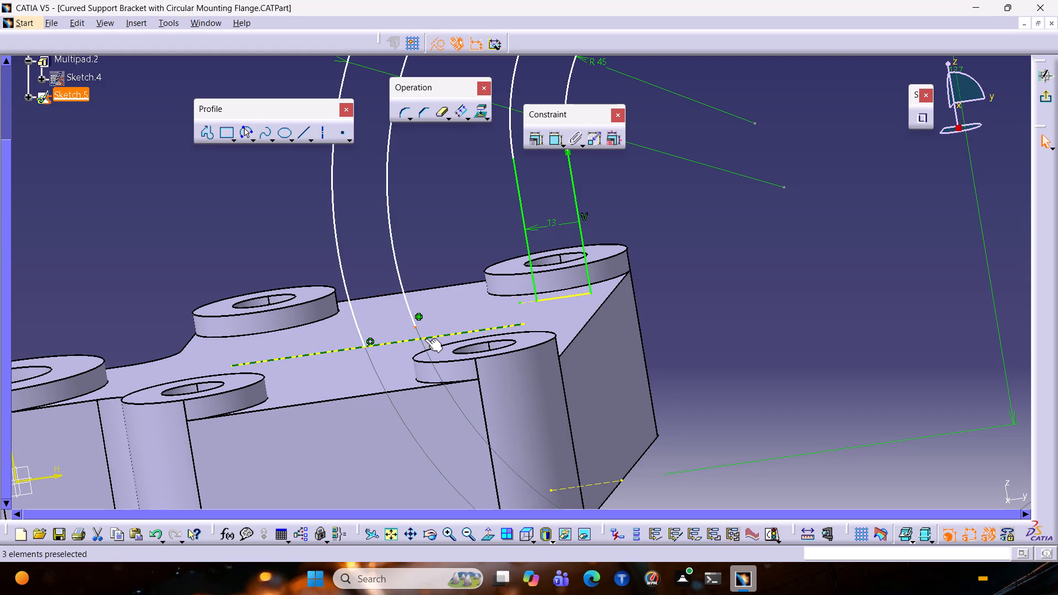
key("Escape")
key("Escape")
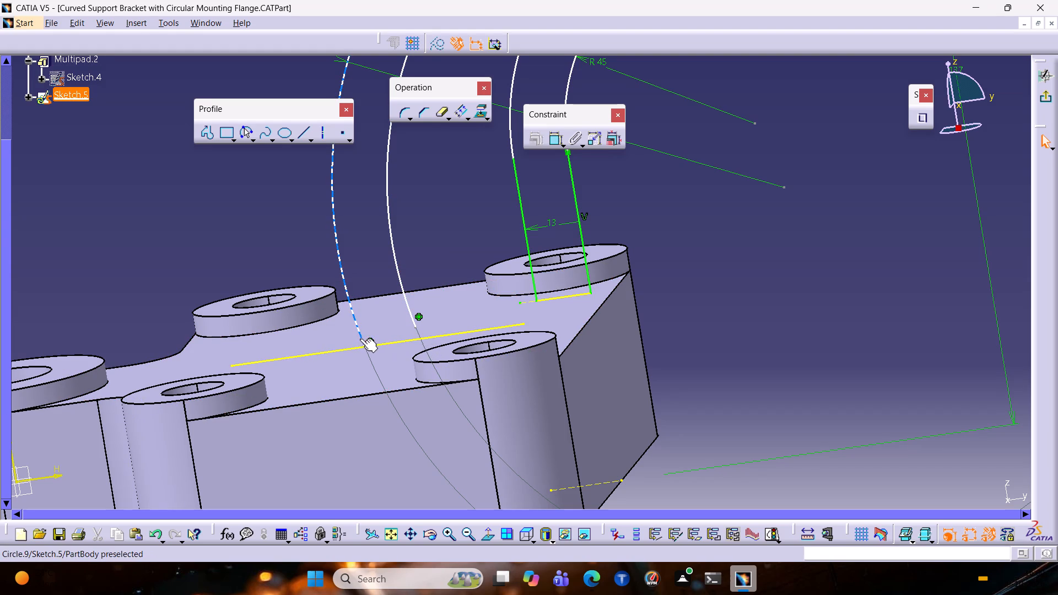
left_click_drag(361, 335, 289, 317)
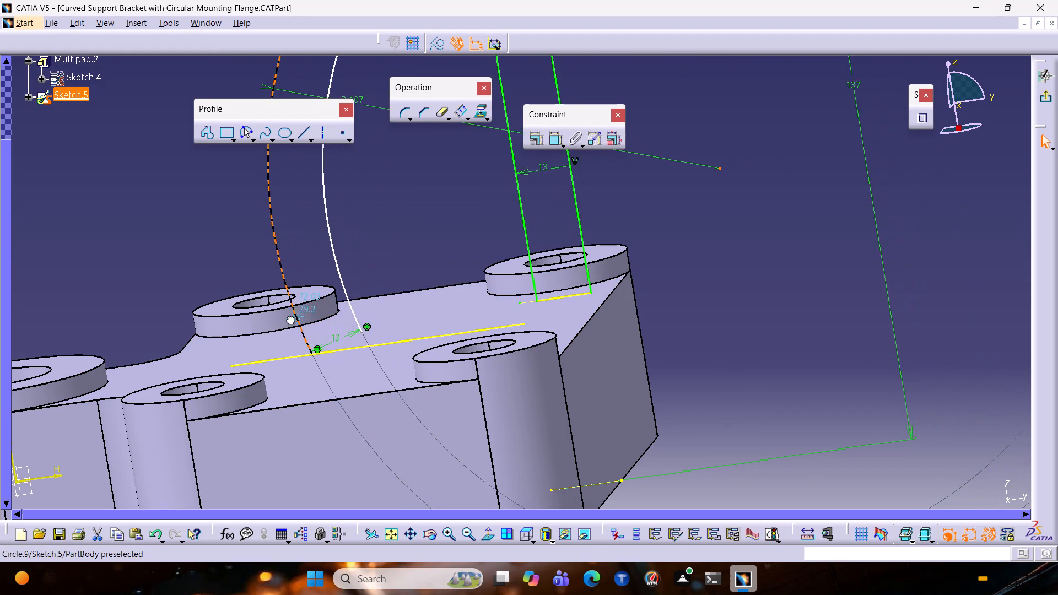
left_click_drag(289, 317, 161, 310)
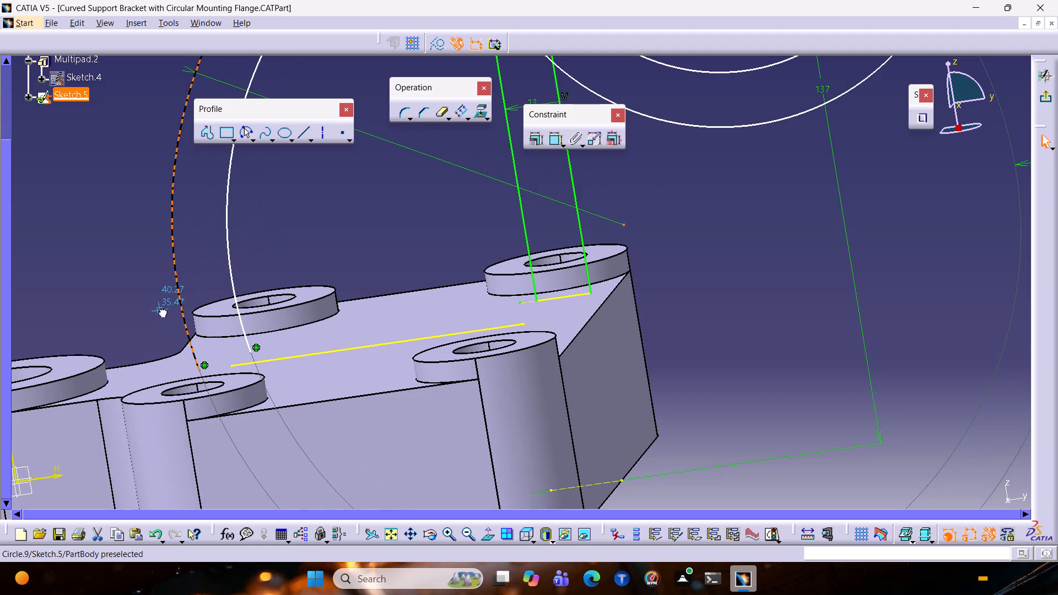
left_click_drag(161, 310, 341, 328)
Check which constraints apply between the outer arc's lower endpoint and the projected base edge.
middle_click_drag(305, 383, 374, 304, "ctrl")
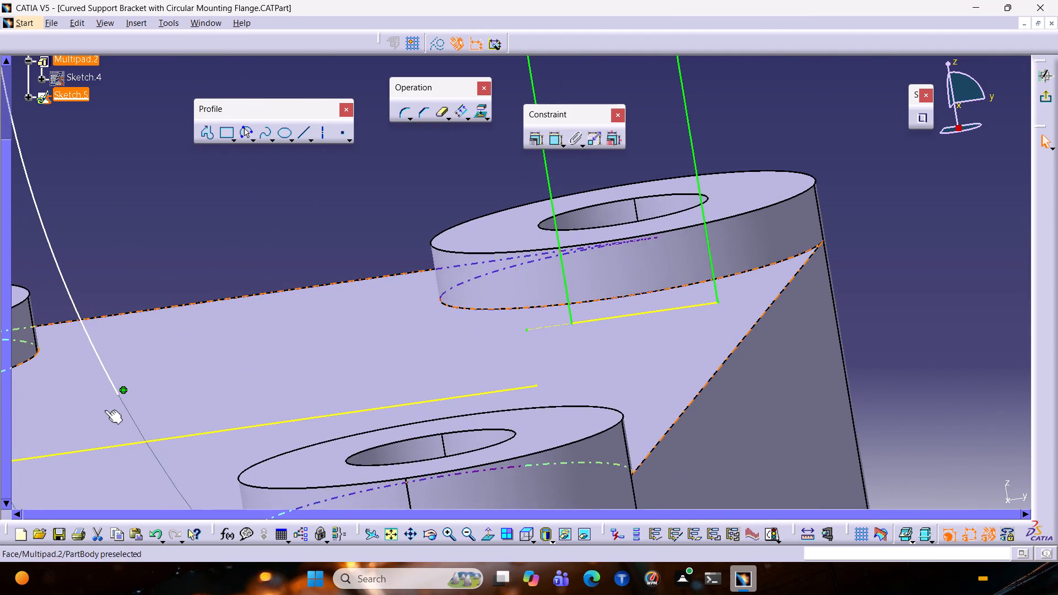
middle_click_drag(104, 410, 458, 388)
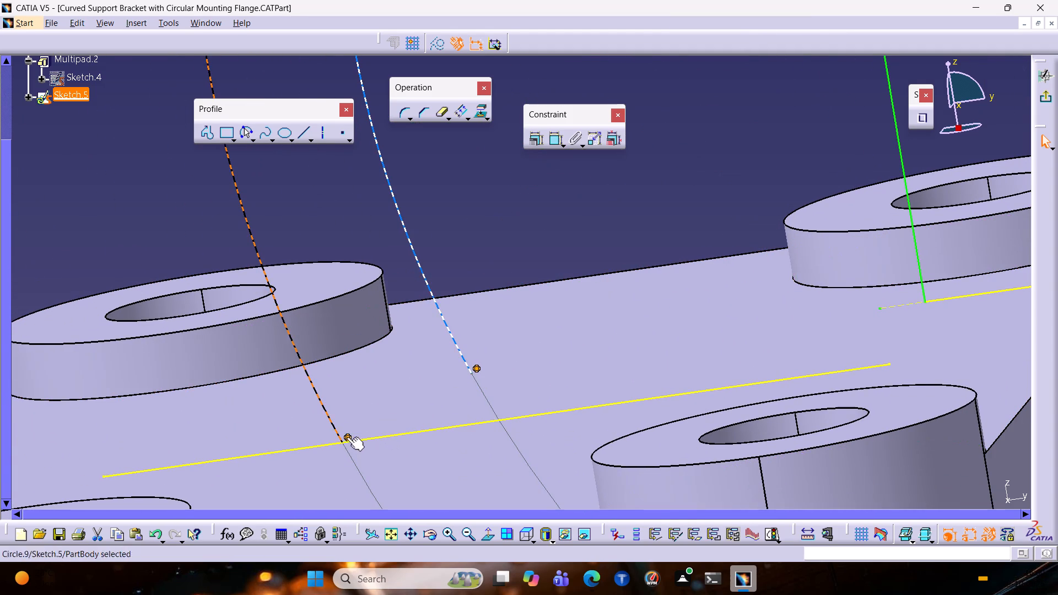
left_click(361, 415)
left_click(348, 434)
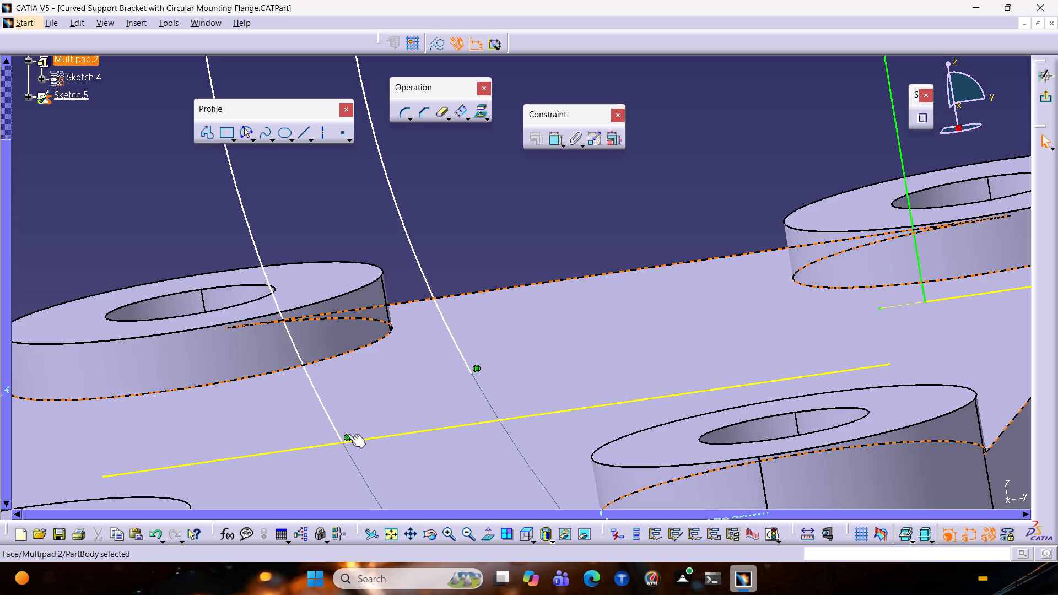
left_click(348, 435)
middle_click_drag(336, 457, 354, 436, "ctrl")
scroll(354, 436, "down", 1)
left_click(294, 486)
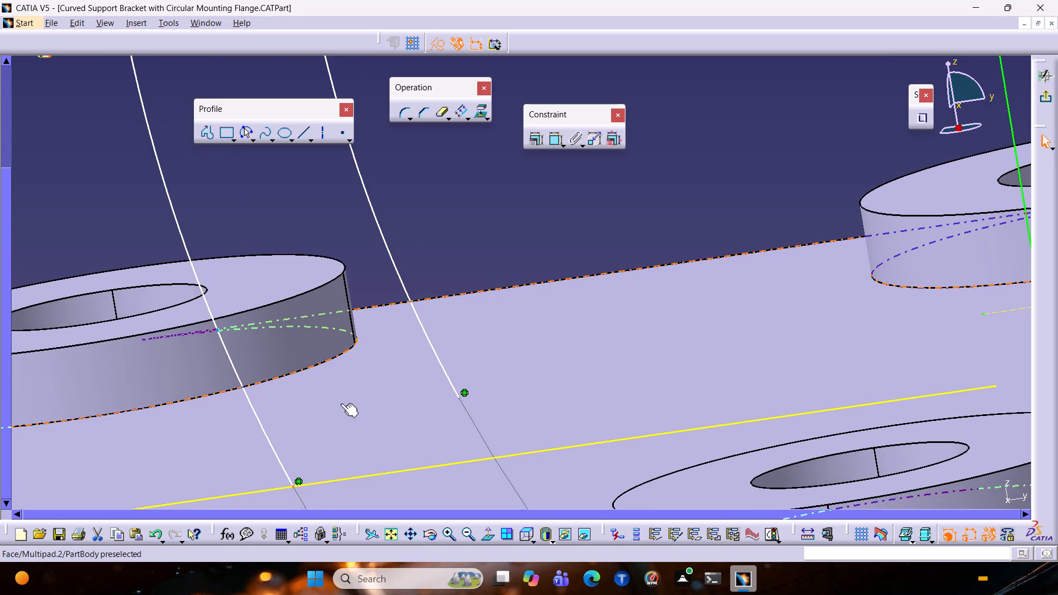
middle_click_drag(342, 401, 339, 443, "ctrl")
left_click(348, 411, "ctrl")
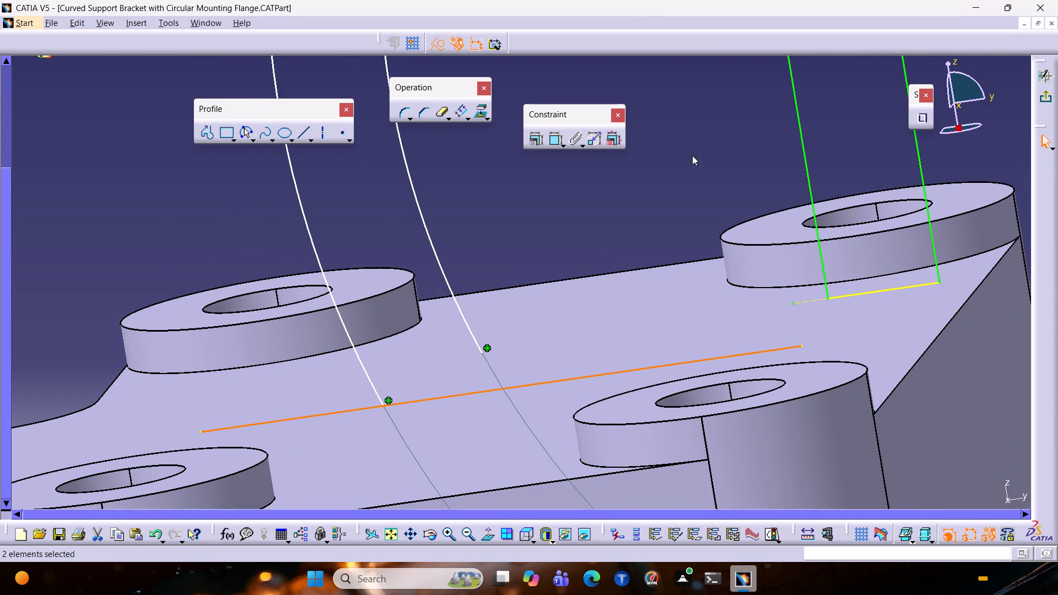
left_click(536, 139)
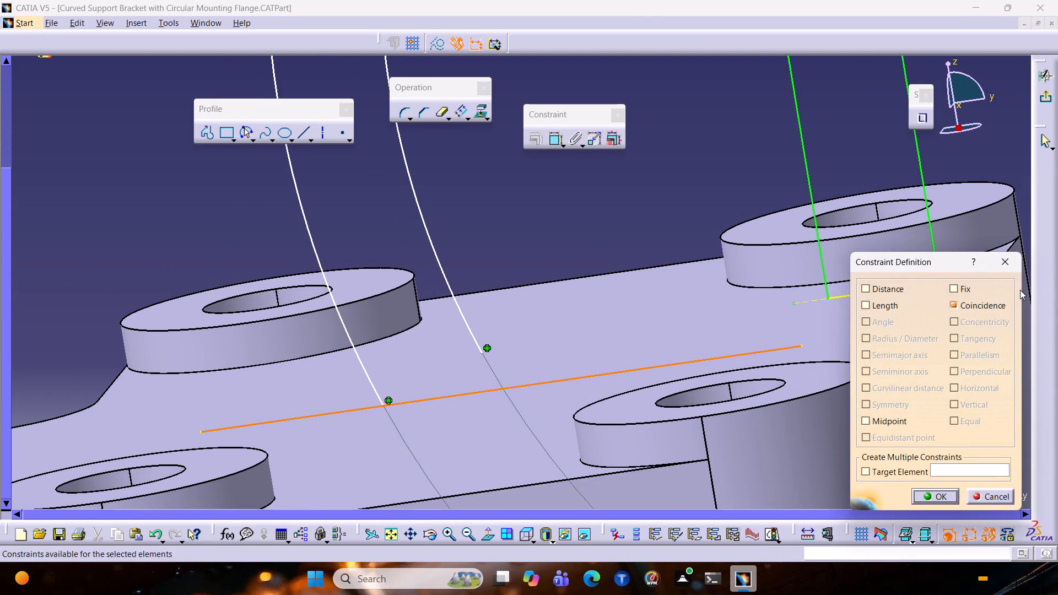
left_click(1006, 258)
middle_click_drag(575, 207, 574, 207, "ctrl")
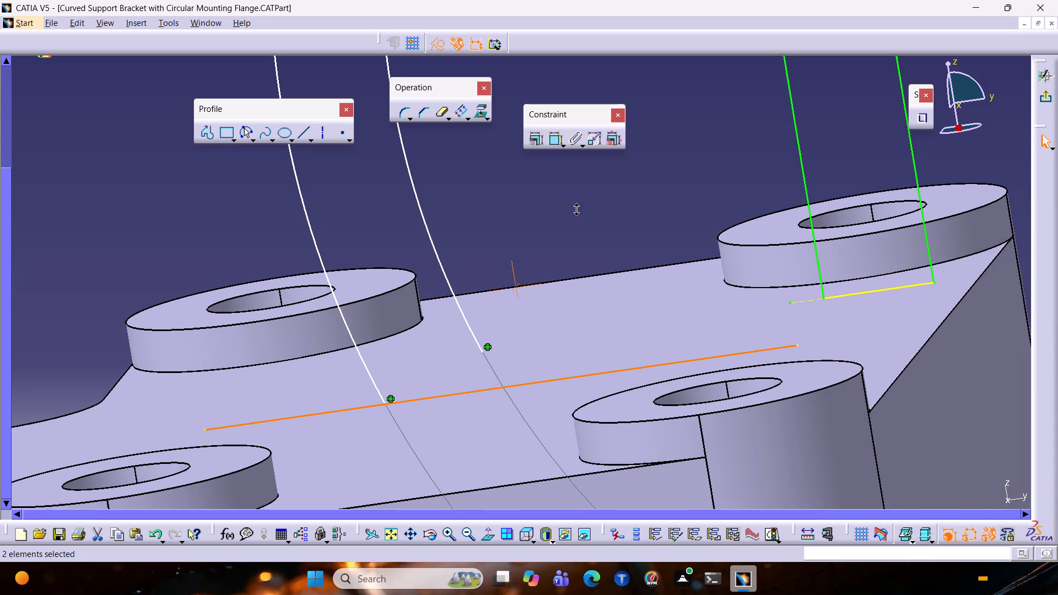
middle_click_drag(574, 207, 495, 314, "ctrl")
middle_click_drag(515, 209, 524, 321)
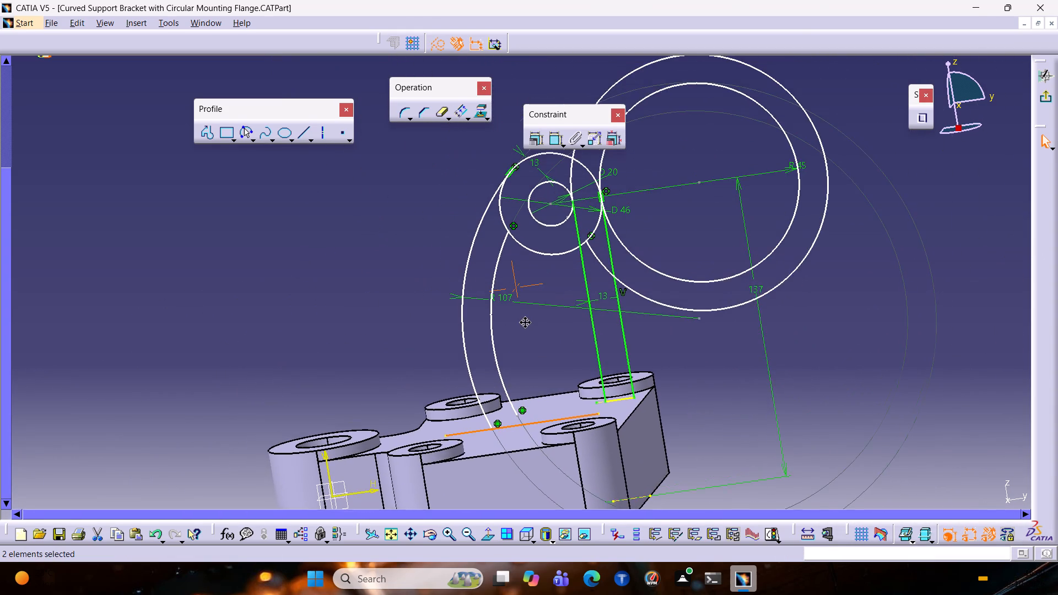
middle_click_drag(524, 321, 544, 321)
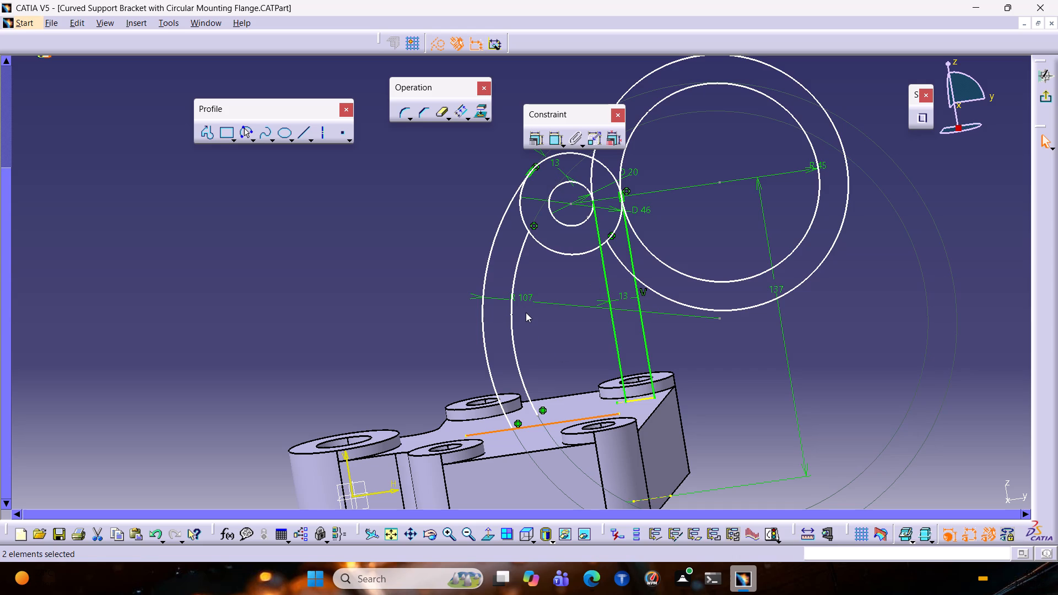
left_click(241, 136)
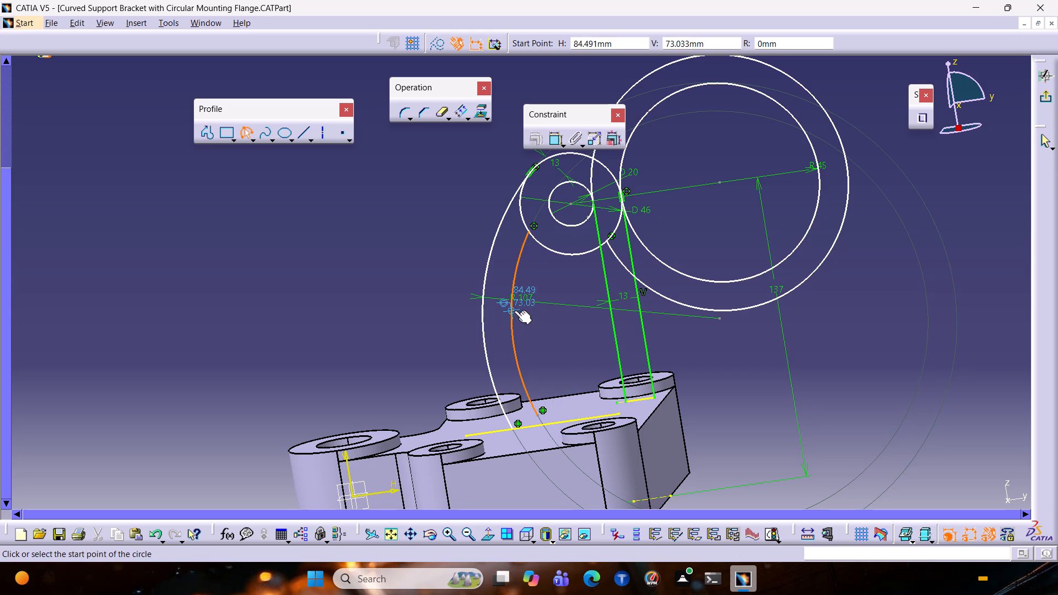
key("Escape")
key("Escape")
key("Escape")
Delete the rib's inner arc, which is offset 13 mm from the 107 mm radius outer arc.
left_click(521, 383)
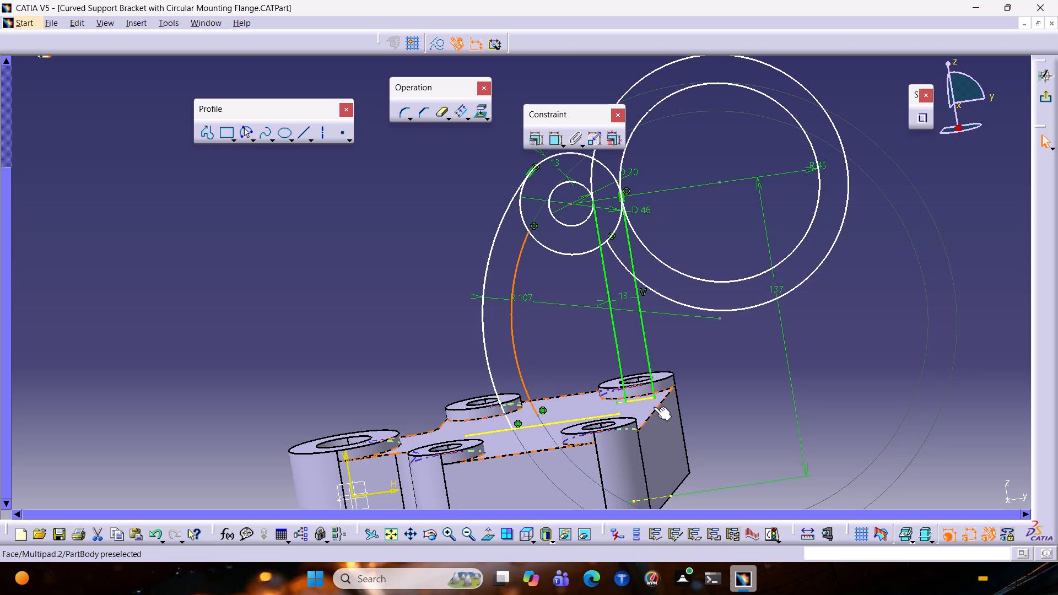
key("Delete")
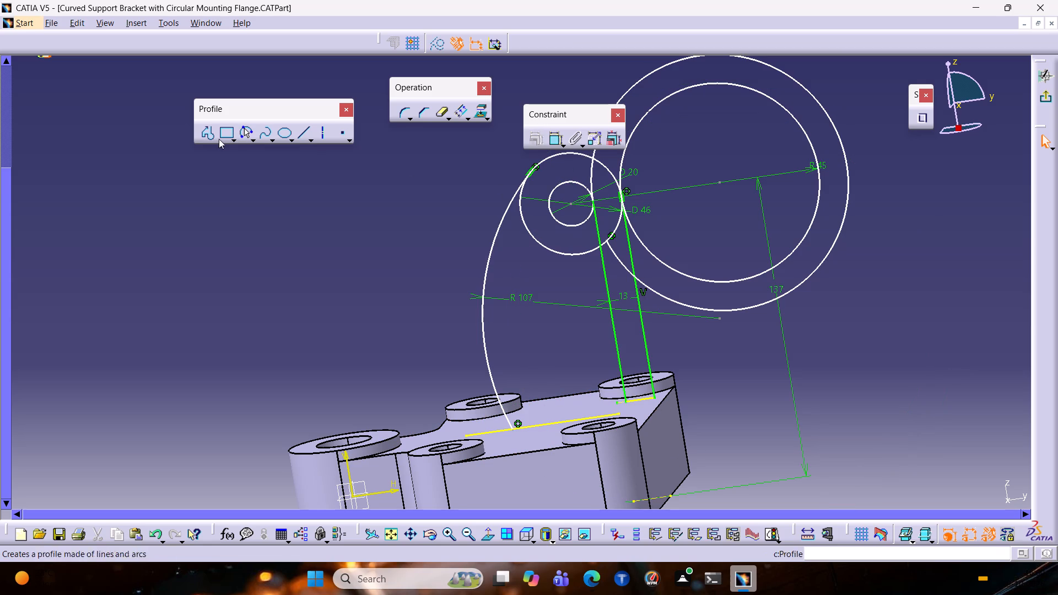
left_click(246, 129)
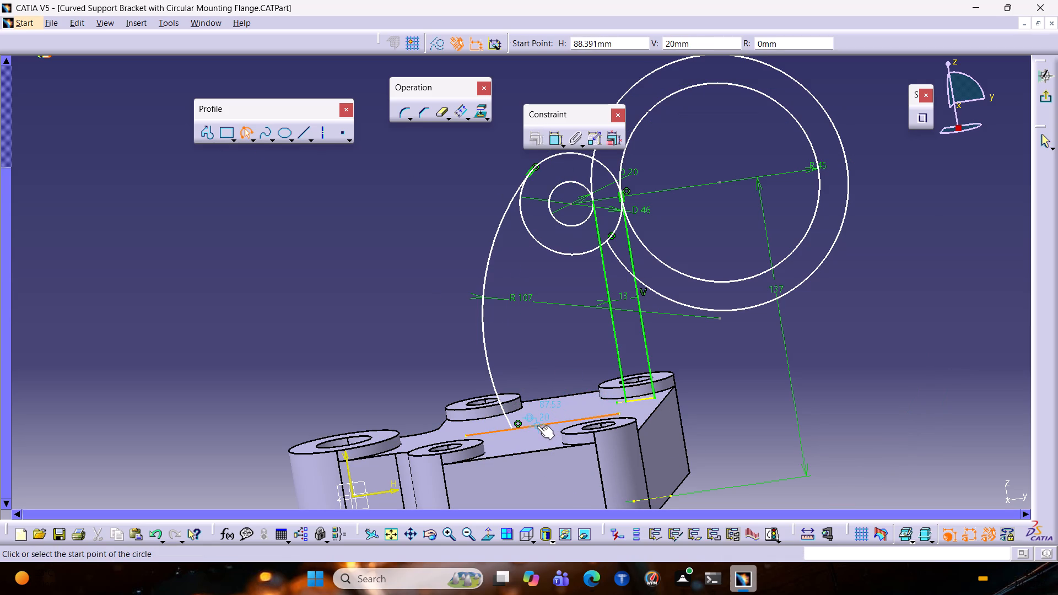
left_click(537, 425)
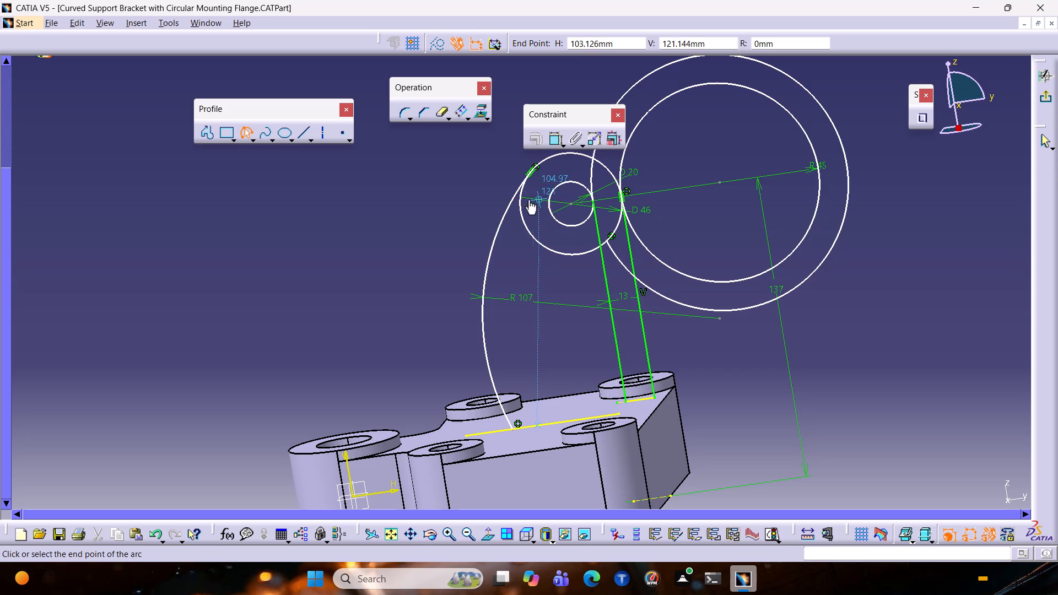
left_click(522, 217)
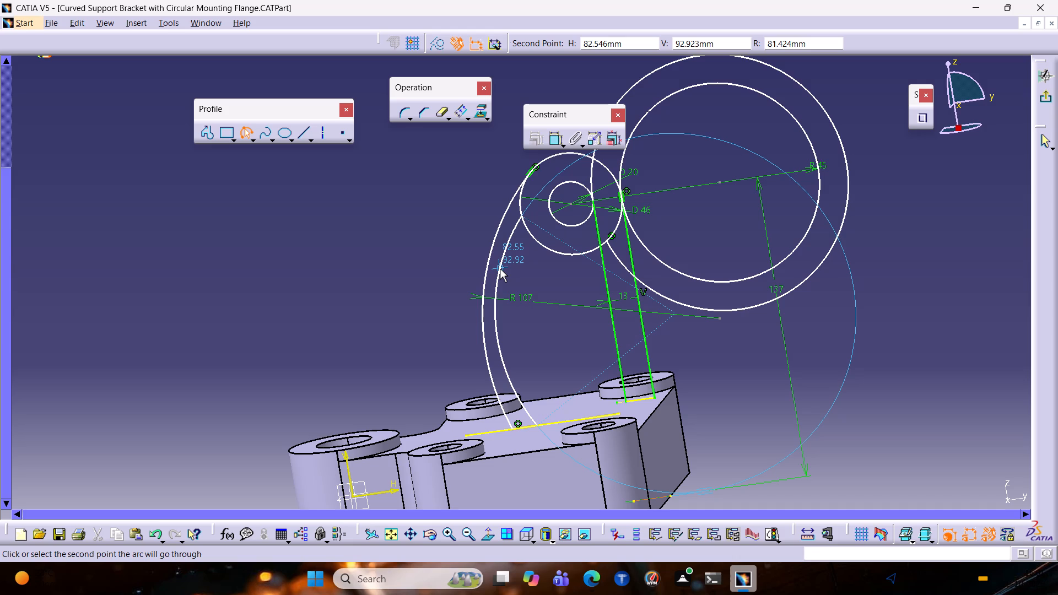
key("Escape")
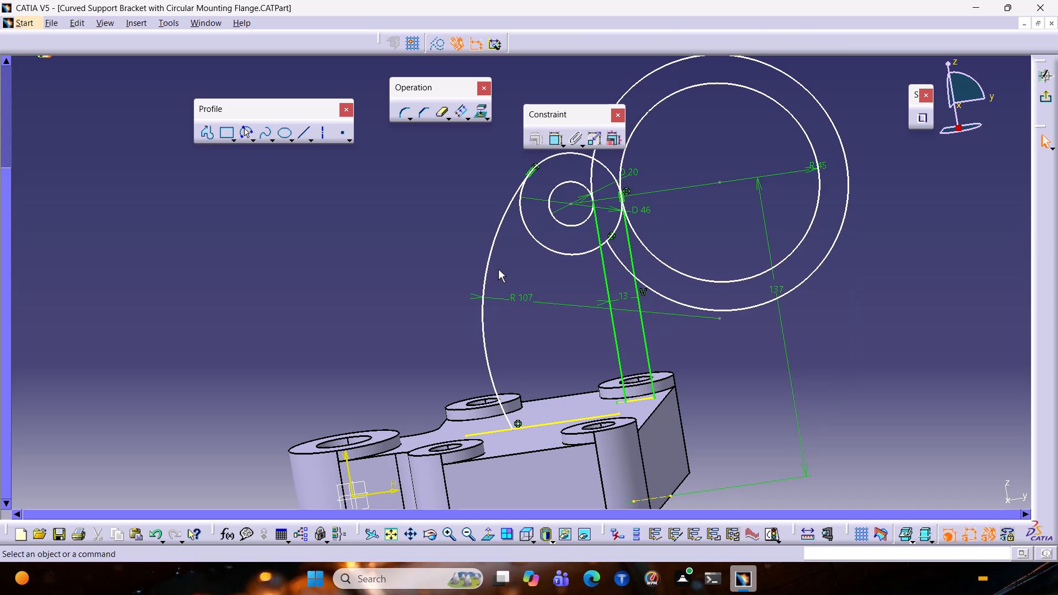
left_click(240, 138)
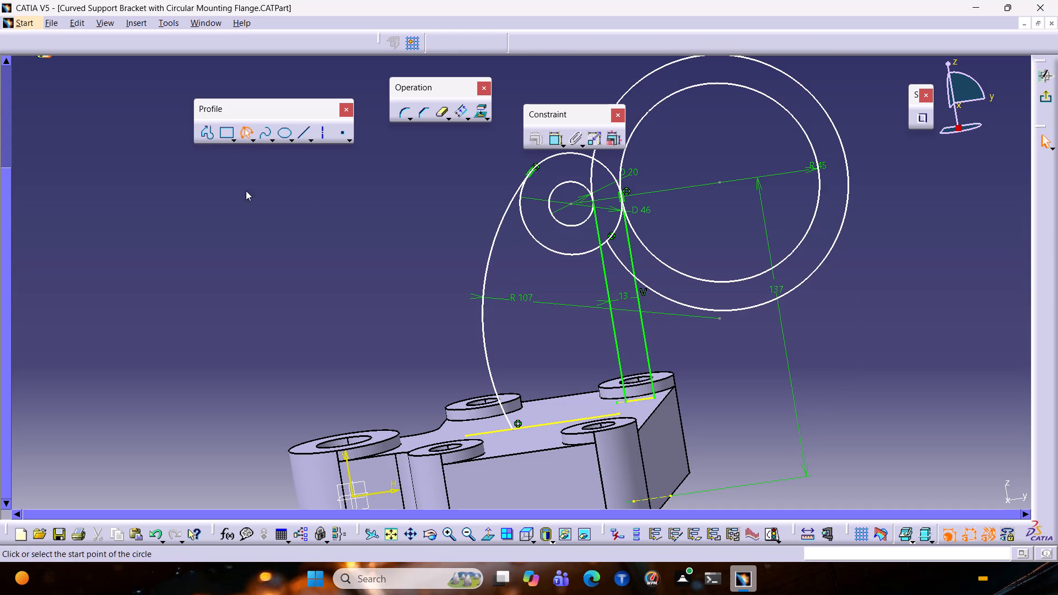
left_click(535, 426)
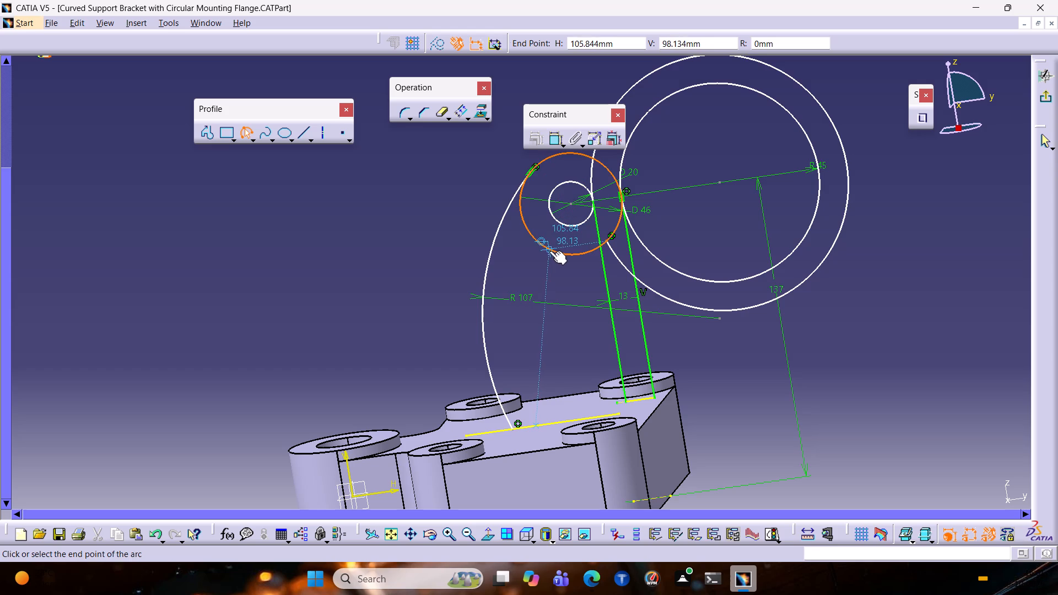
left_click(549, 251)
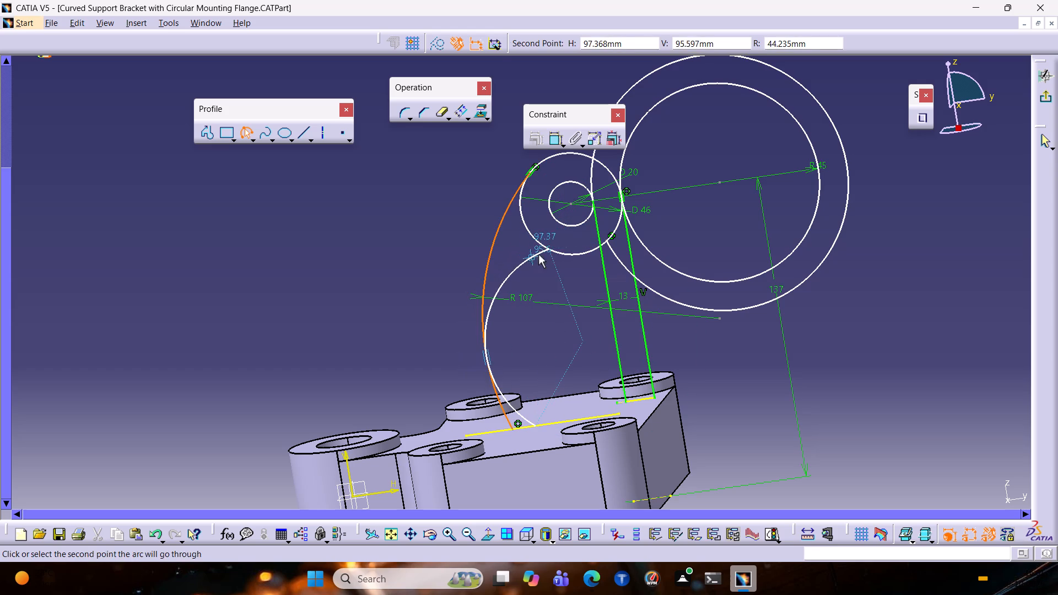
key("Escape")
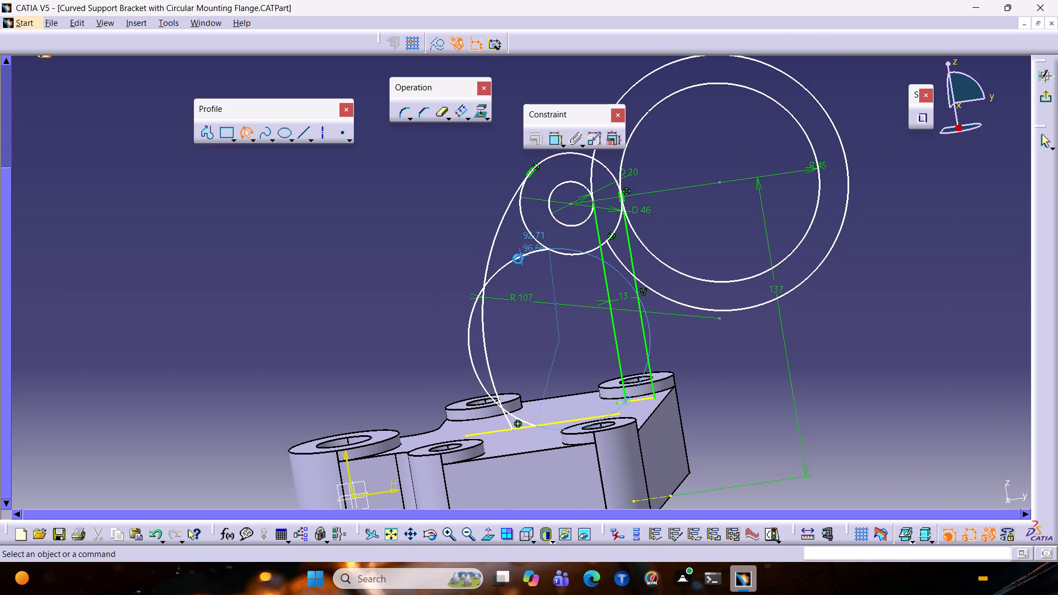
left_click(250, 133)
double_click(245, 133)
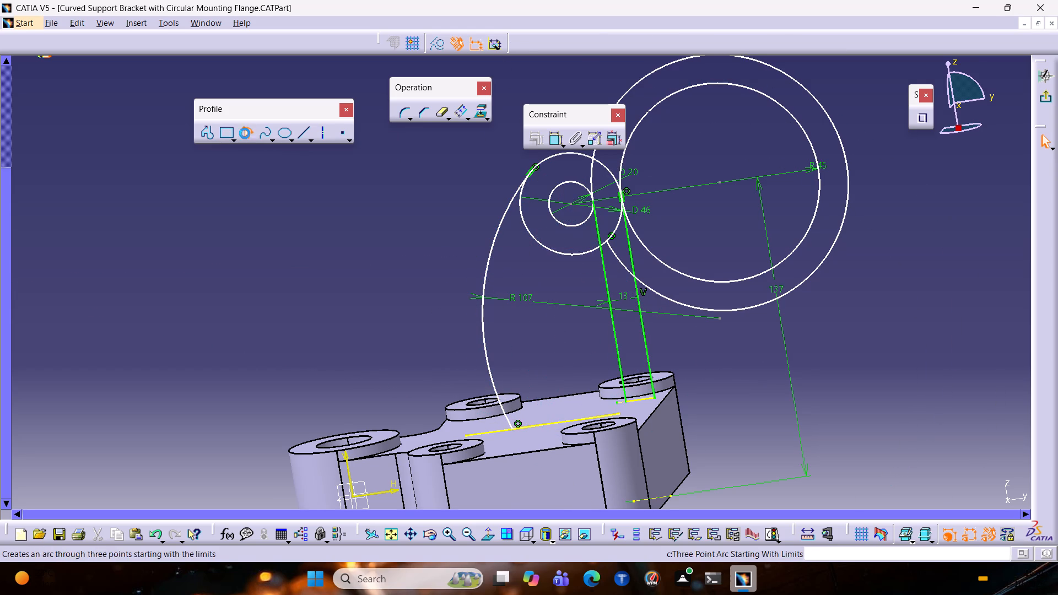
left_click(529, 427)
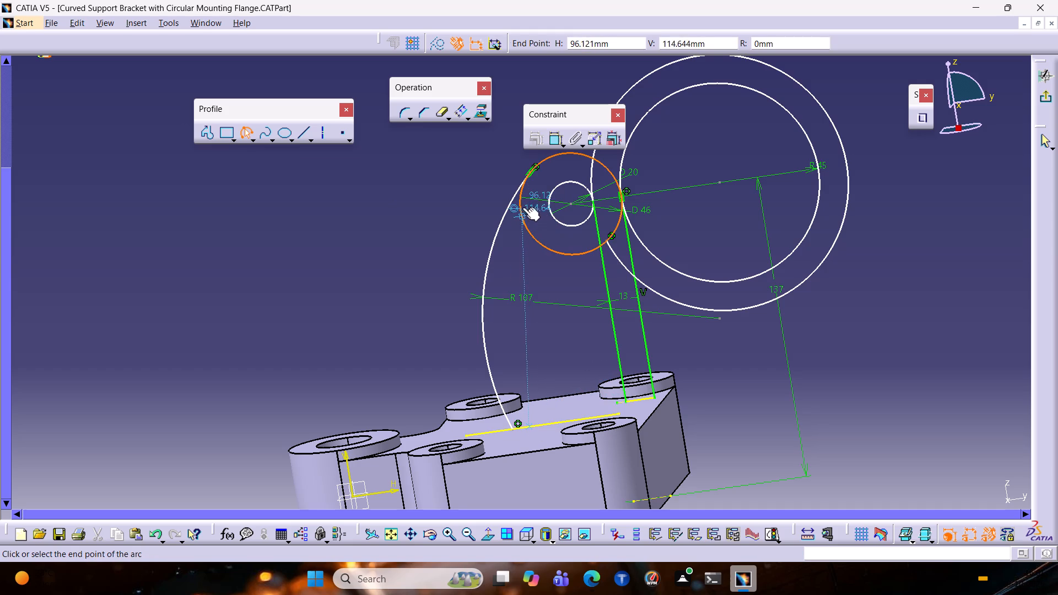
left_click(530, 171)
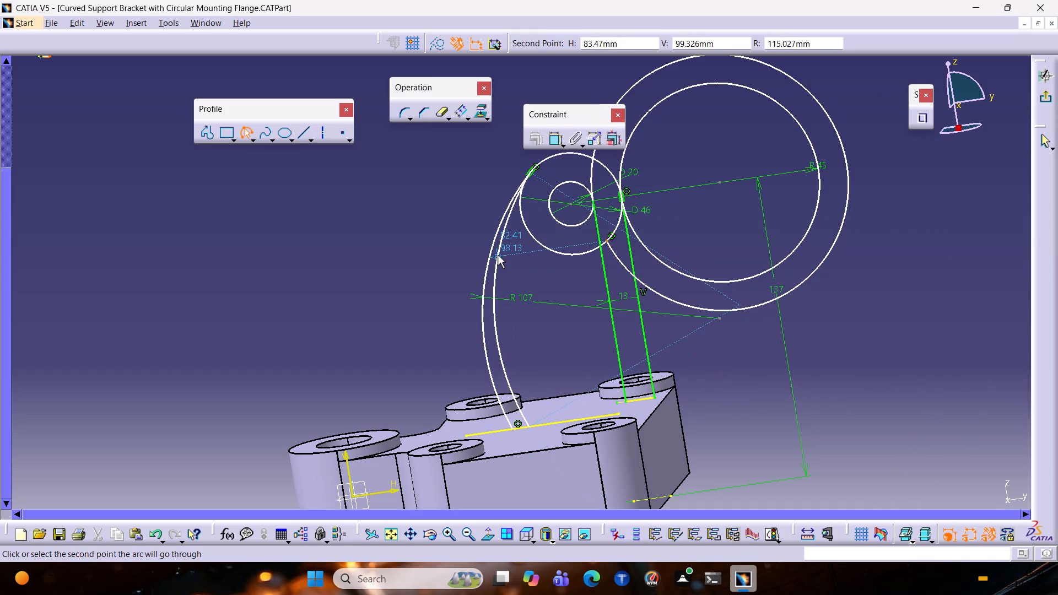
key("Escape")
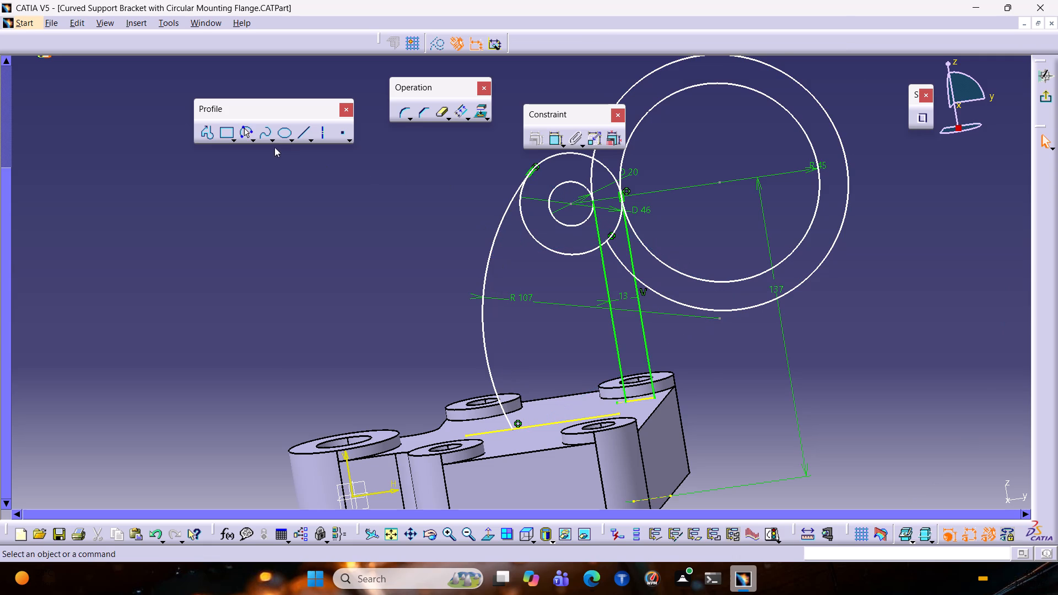
Draw the rib's inner three-point arc from the projected base edge to the 46 mm circle with radius 107-13 mm.
left_click(243, 134)
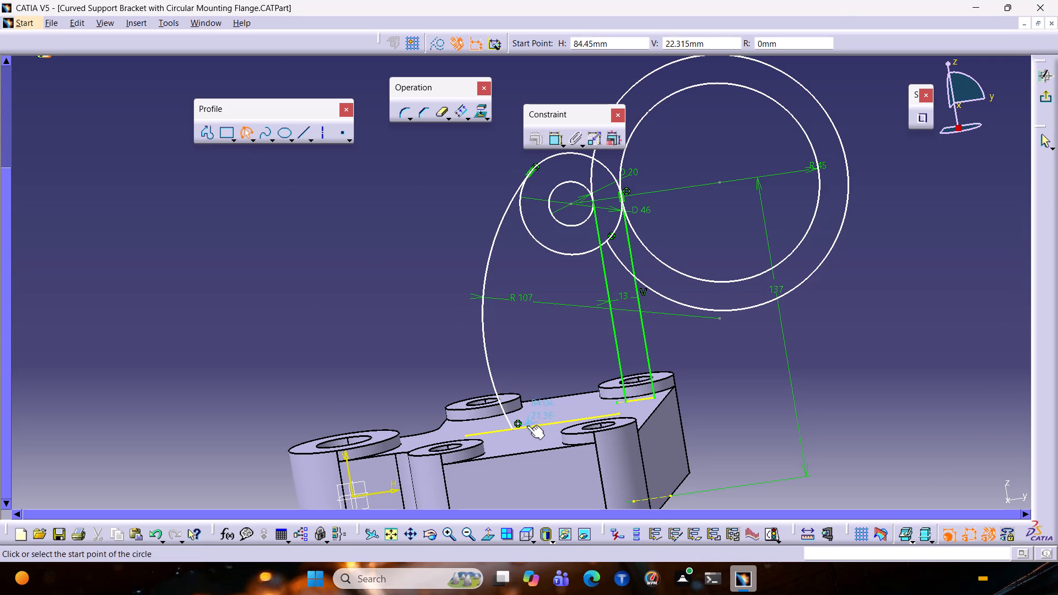
left_click(526, 426)
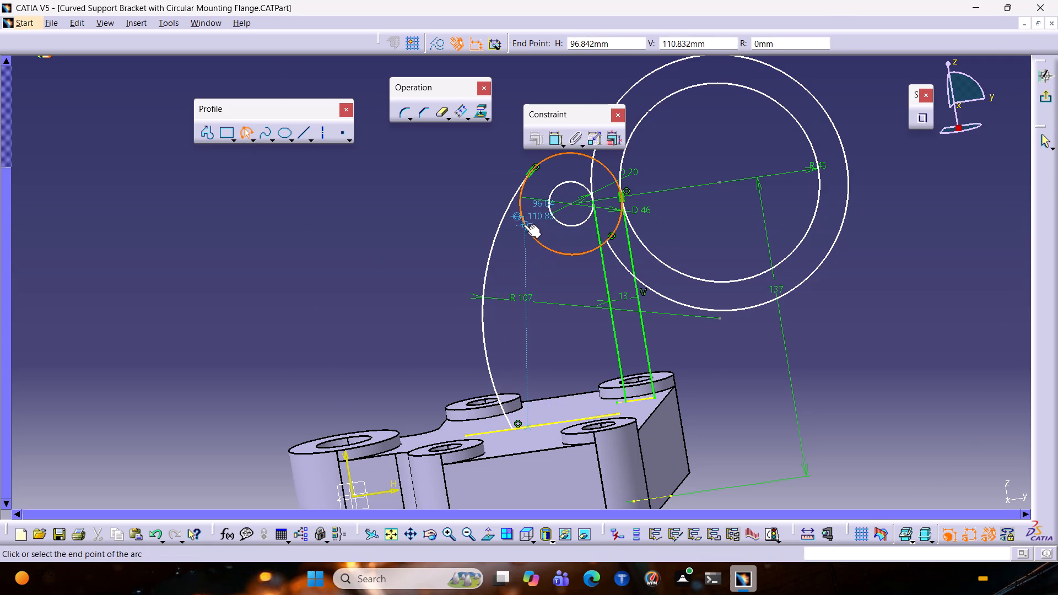
left_click(523, 224)
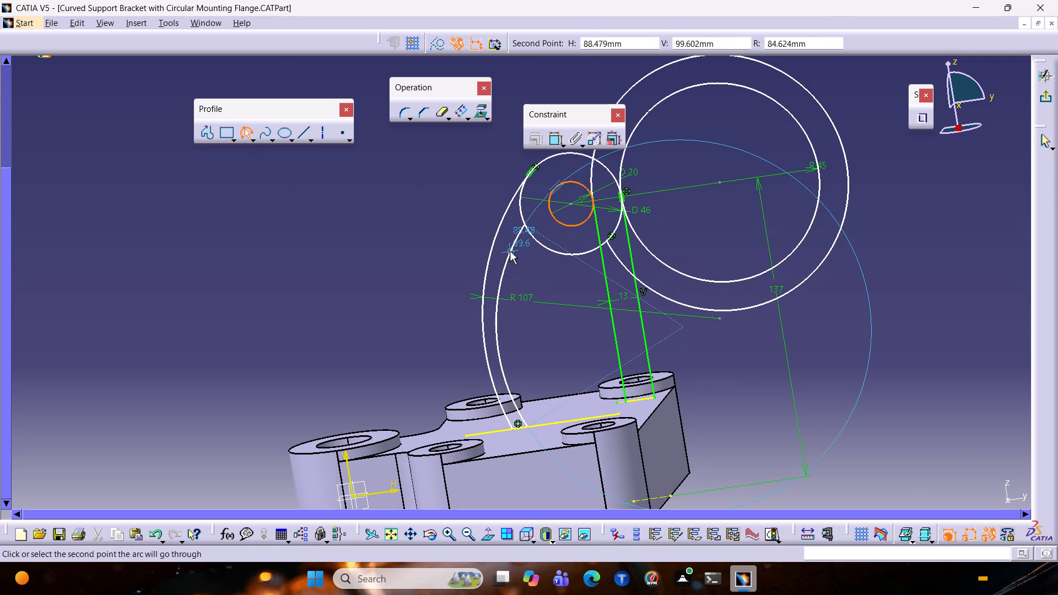
key("Tab")
key("Tab")
key("Tab")
key("Tab")
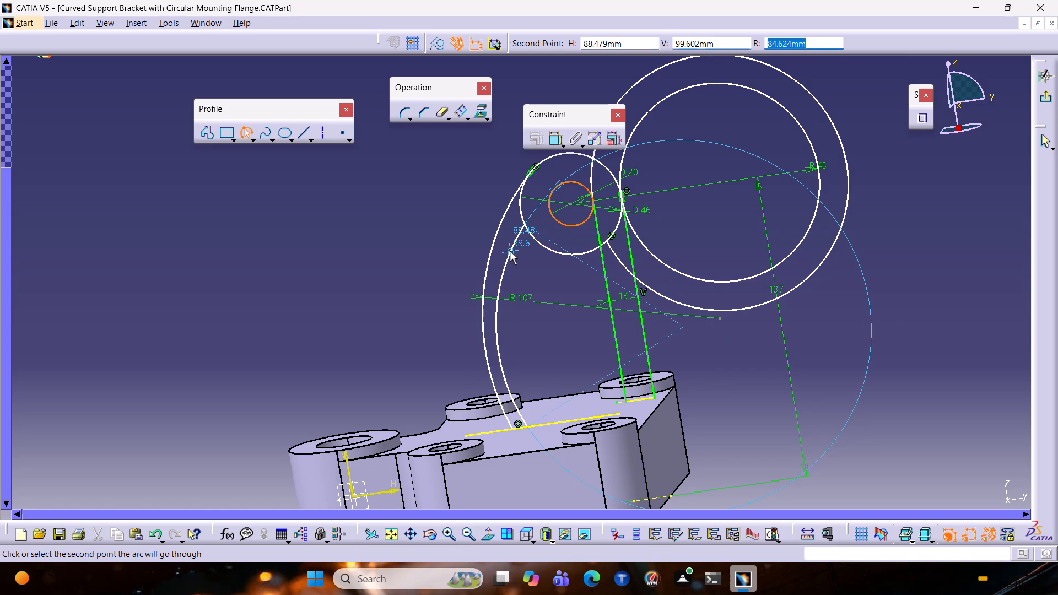
type("107-")
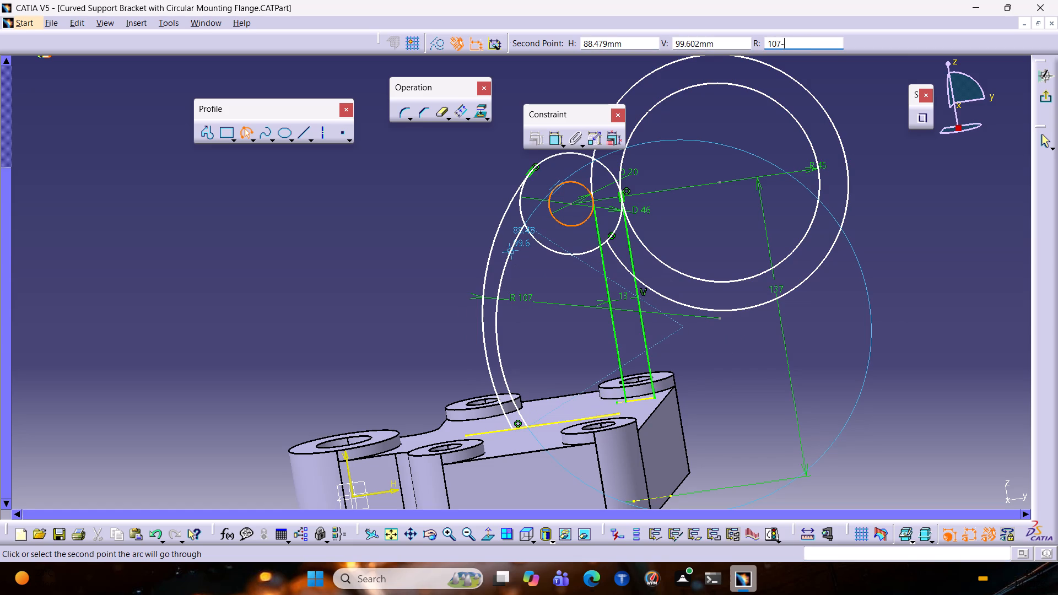
type("13")
key("Return")
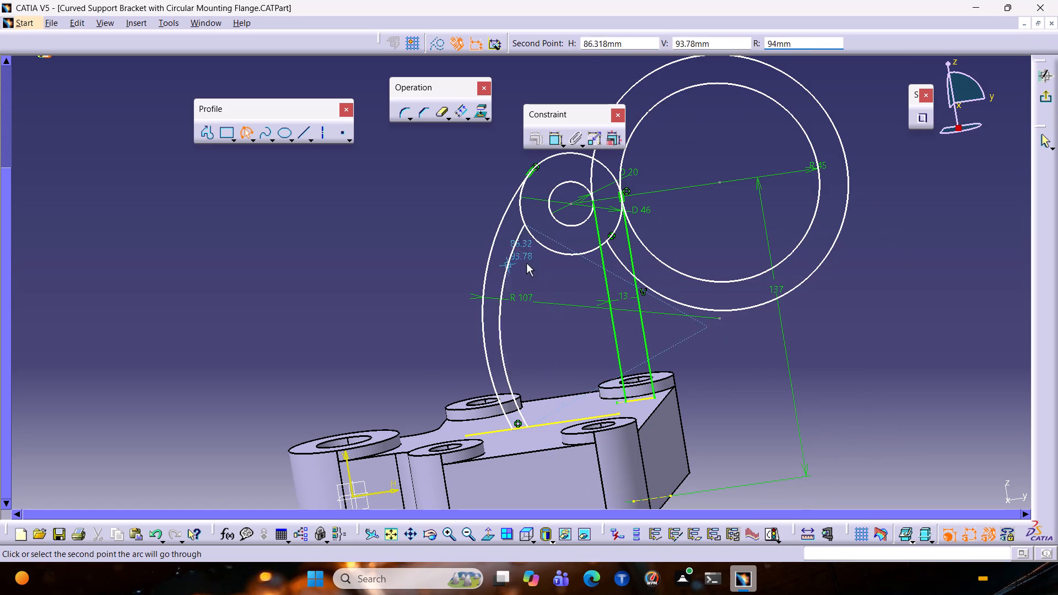
left_click(519, 255)
left_click(579, 363)
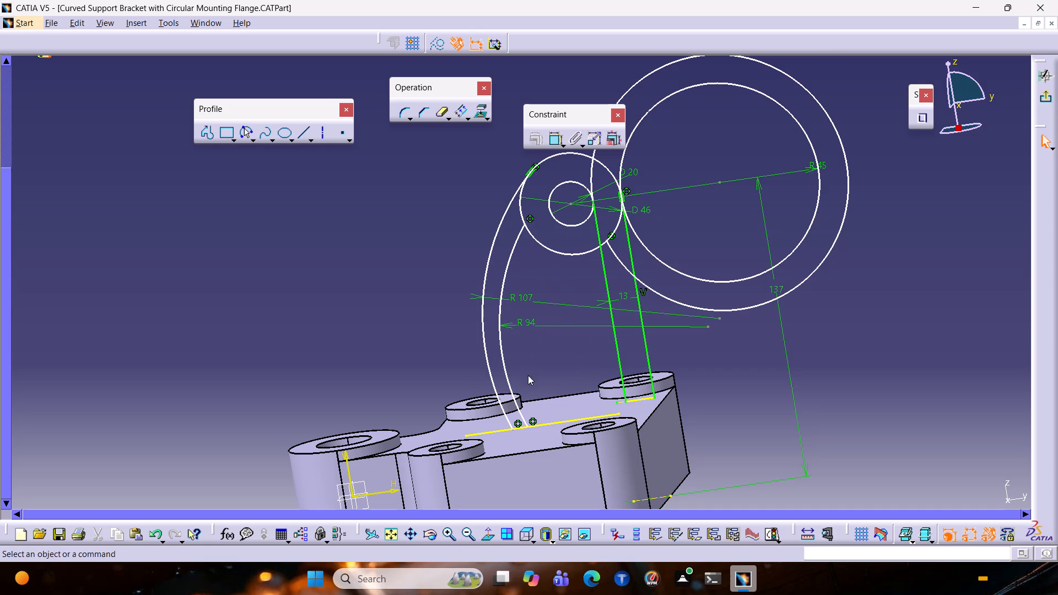
Dimension the distance between the two rib arcs' lower endpoints on the projected base edge and set it to 13 mm.
middle_click_drag(528, 375, 531, 327, "ctrl")
middle_click_drag(544, 434, 521, 194)
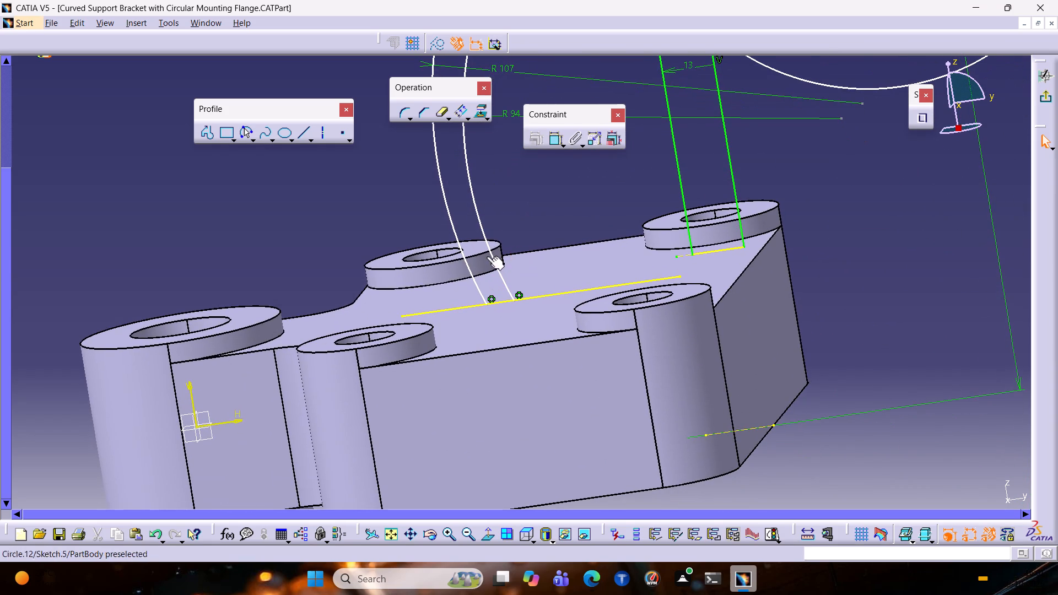
left_click(550, 139)
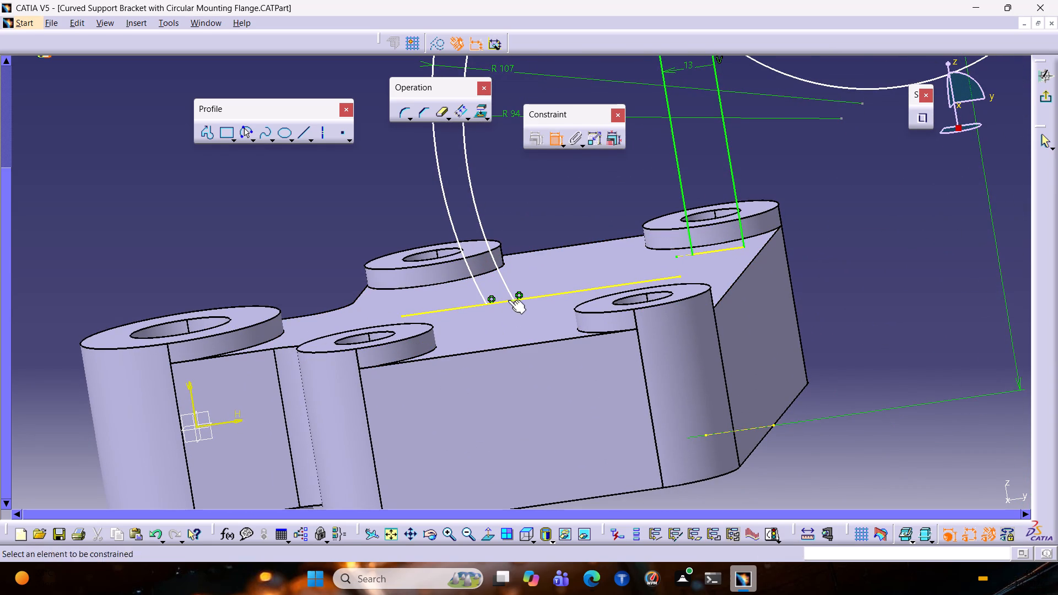
left_click(485, 304)
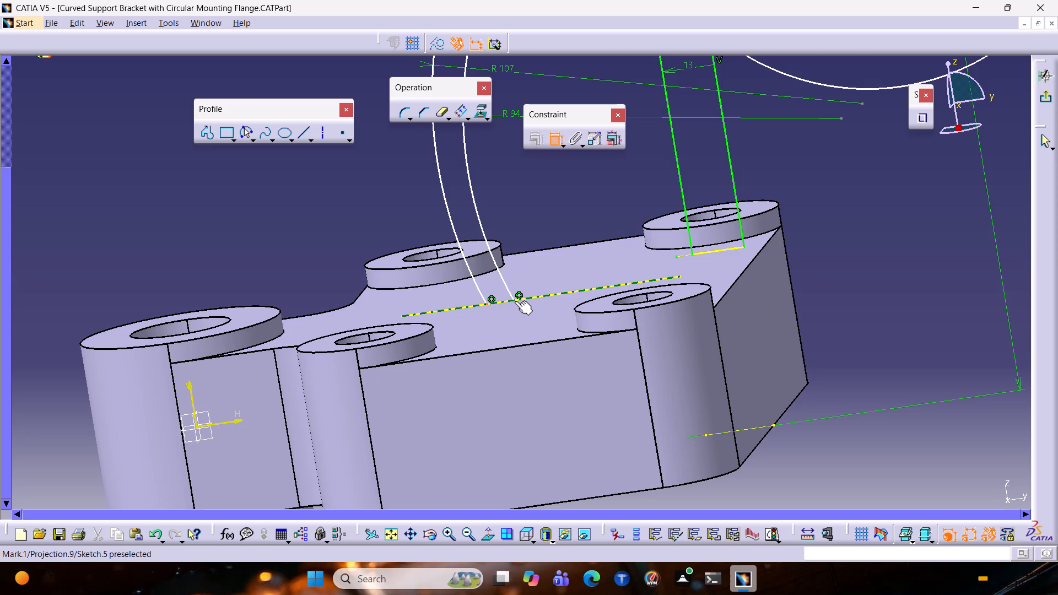
left_click(514, 300)
left_click(505, 324)
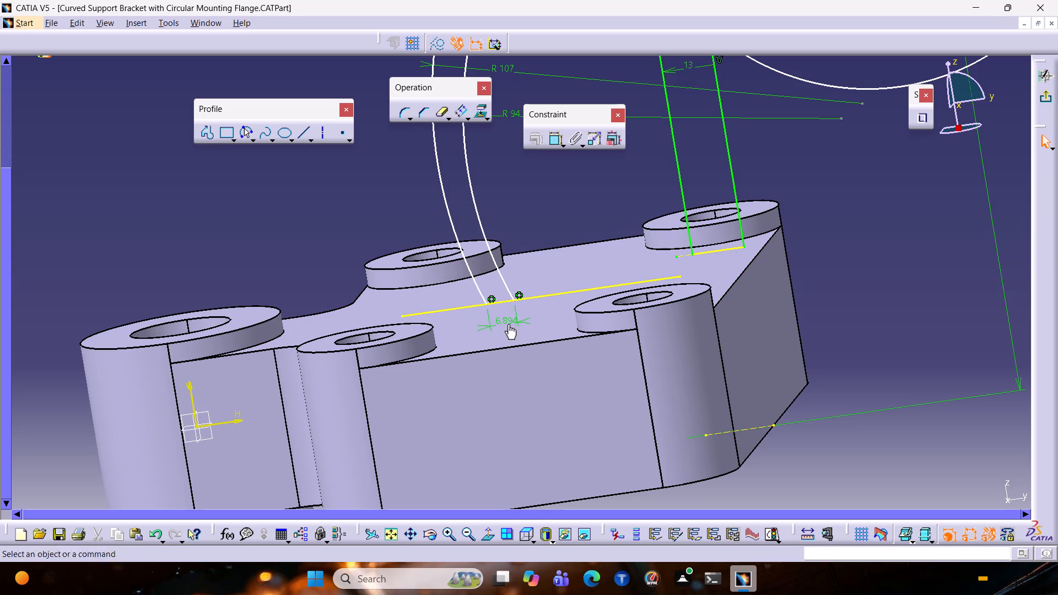
double_click(508, 323)
type("13")
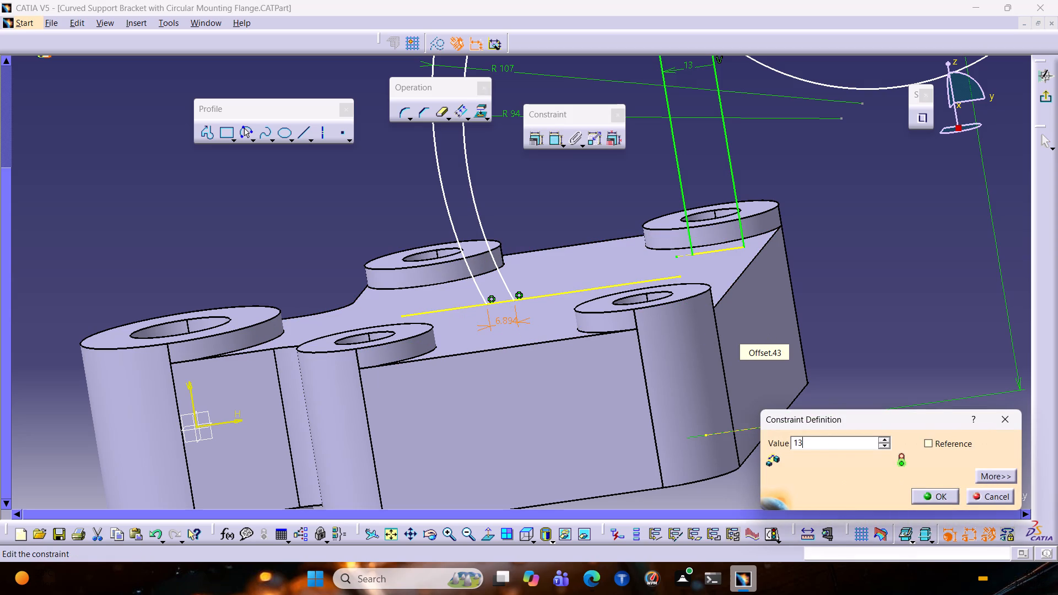
key("Return")
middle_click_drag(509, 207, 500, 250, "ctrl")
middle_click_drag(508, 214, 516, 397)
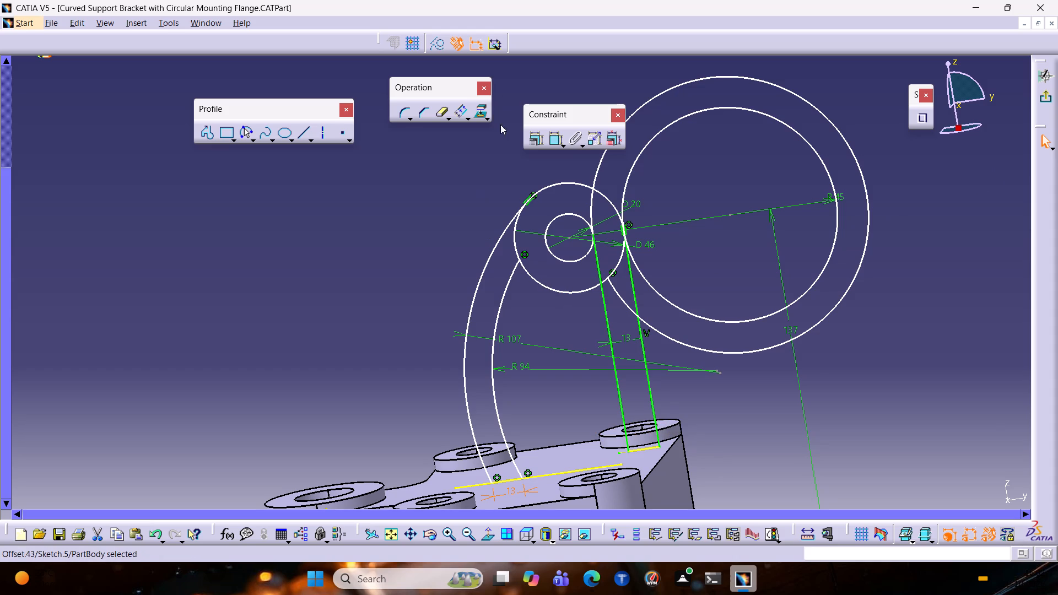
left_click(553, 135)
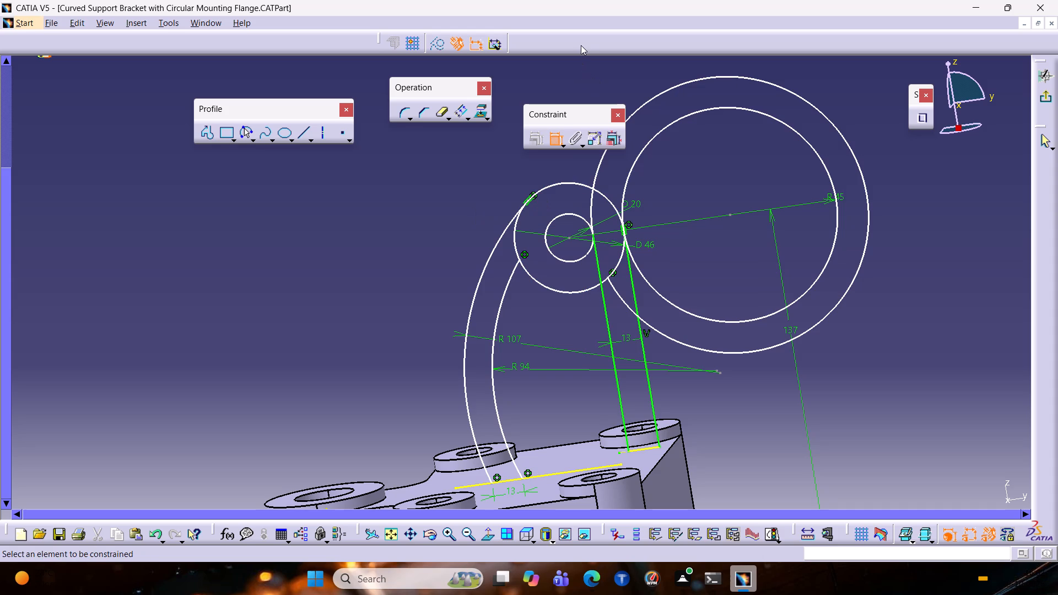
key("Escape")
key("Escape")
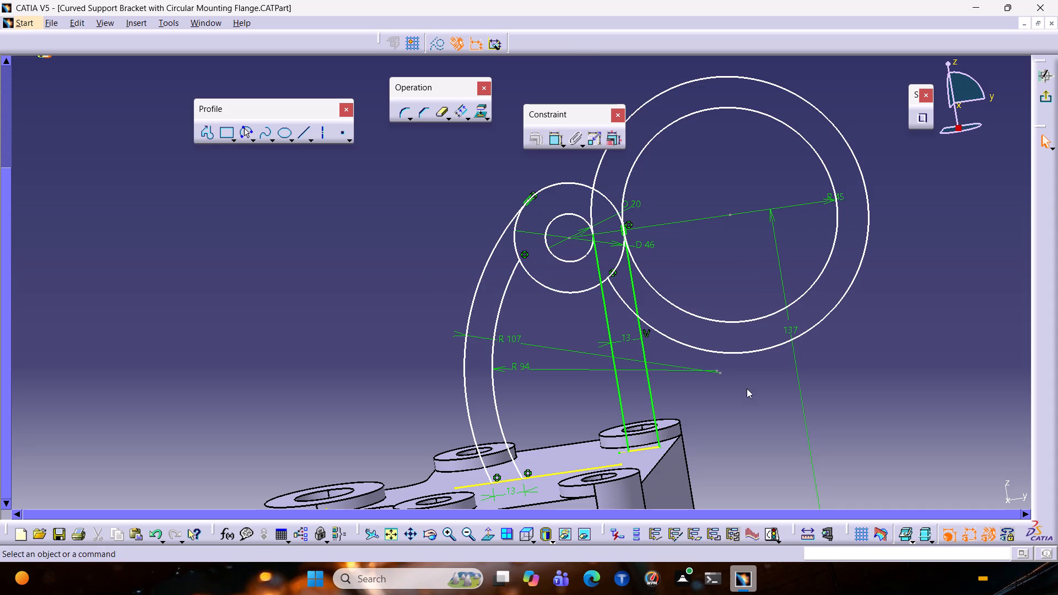
Trim the projected base edge on both sides of the rib, keeping only the segment between the two arcs.
double_click(442, 113)
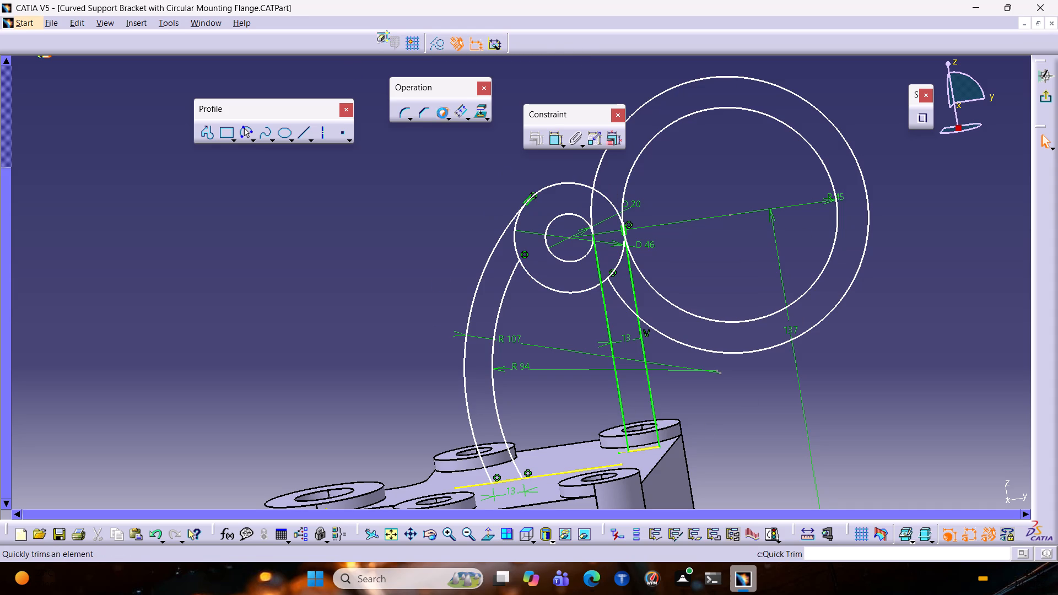
left_click(581, 470)
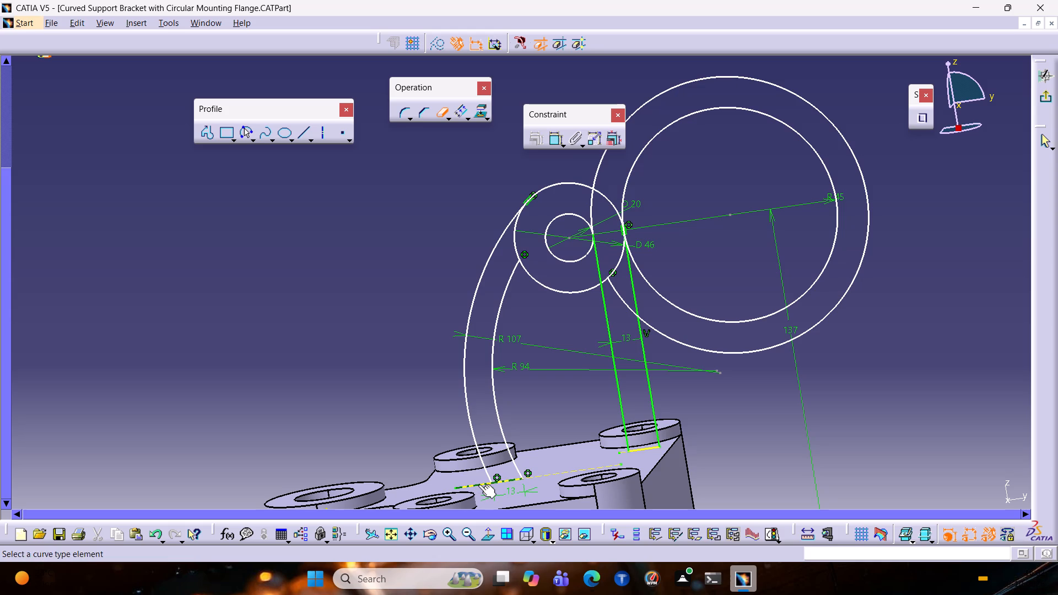
left_click(478, 484)
key("Escape")
key("Escape")
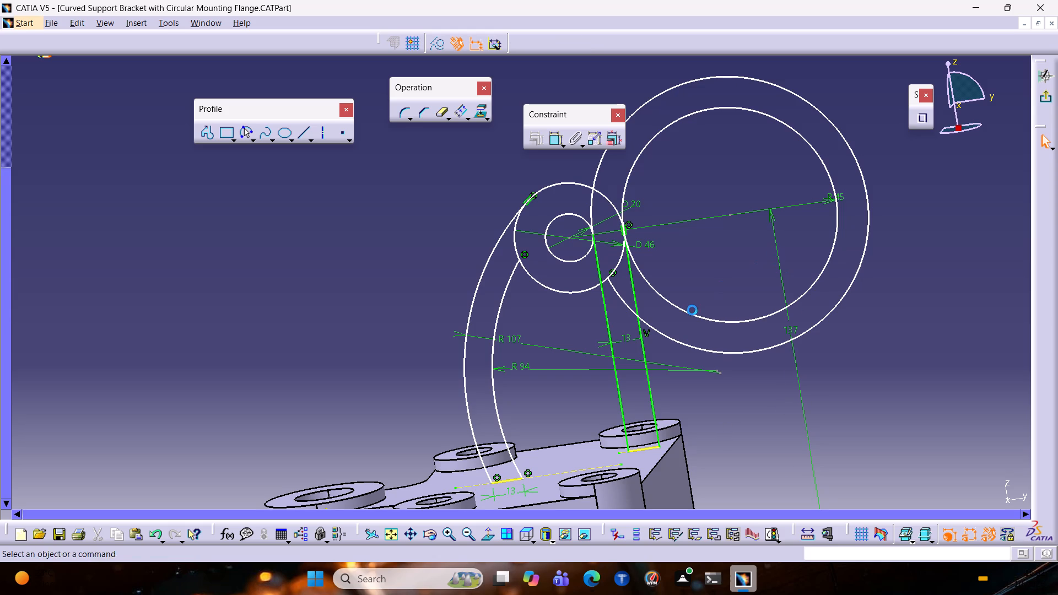
Delete the 45 mm radius circle and the larger concentric circle around it.
left_click(690, 311)
key("Delete")
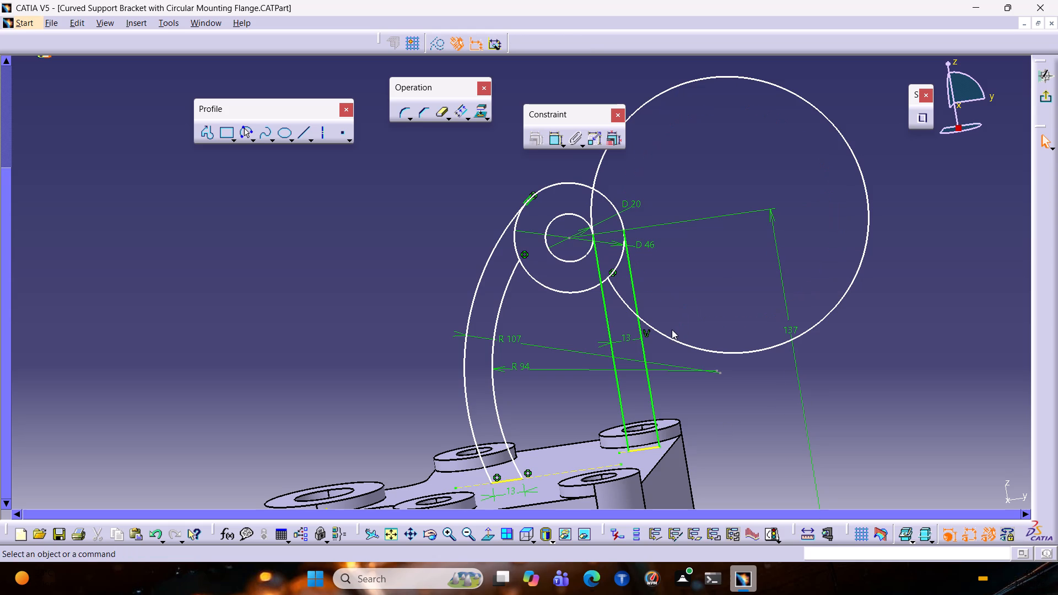
left_click(663, 342)
left_click(670, 340)
key("Delete")
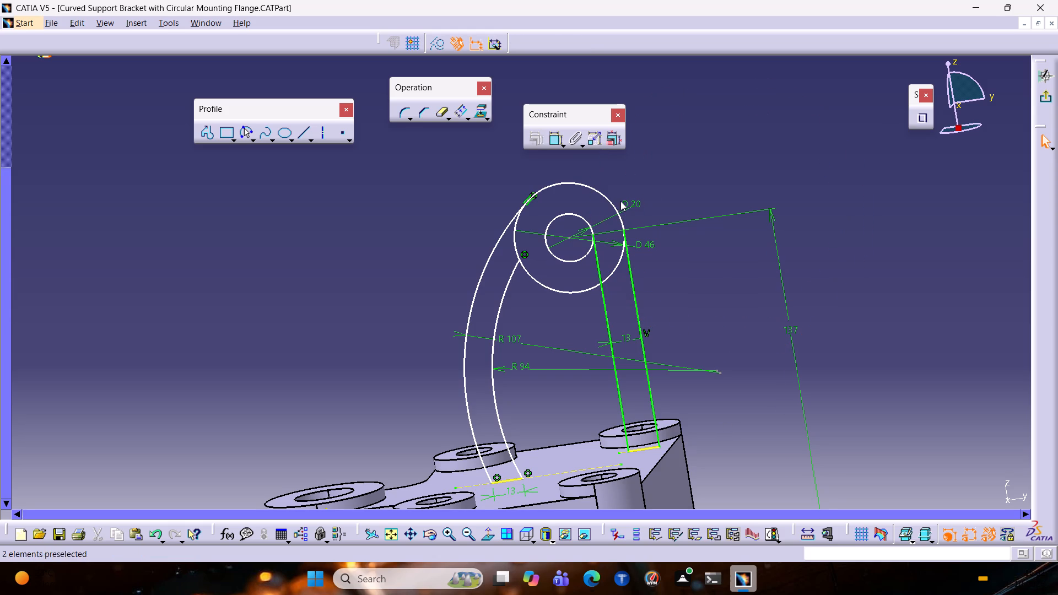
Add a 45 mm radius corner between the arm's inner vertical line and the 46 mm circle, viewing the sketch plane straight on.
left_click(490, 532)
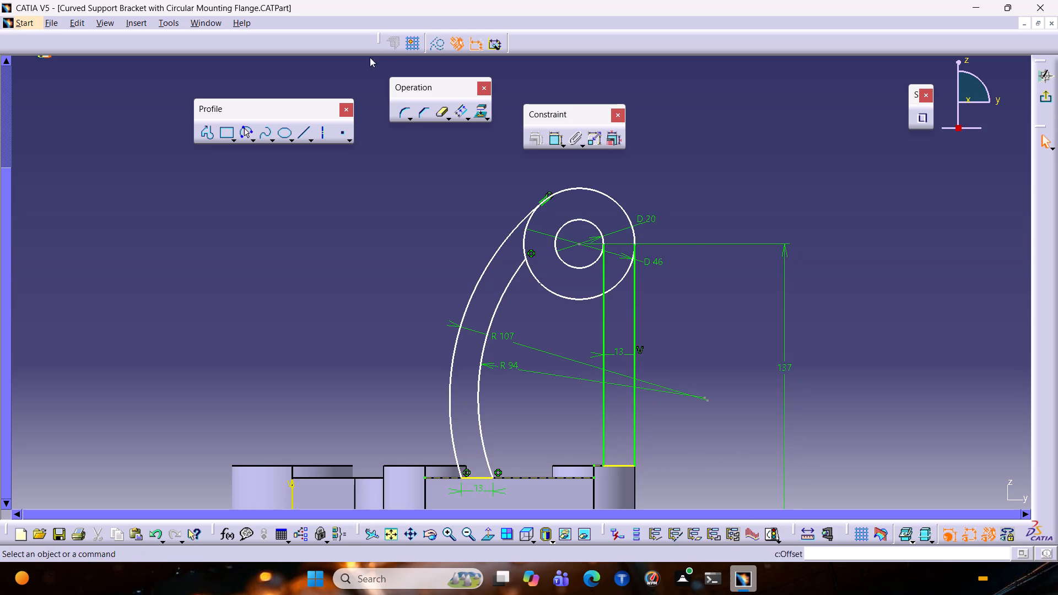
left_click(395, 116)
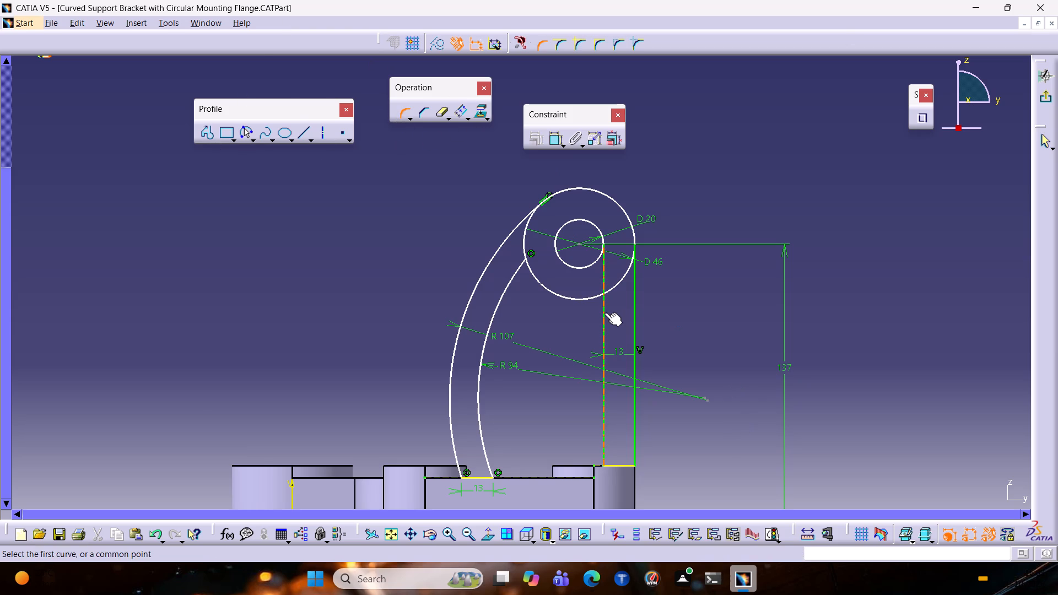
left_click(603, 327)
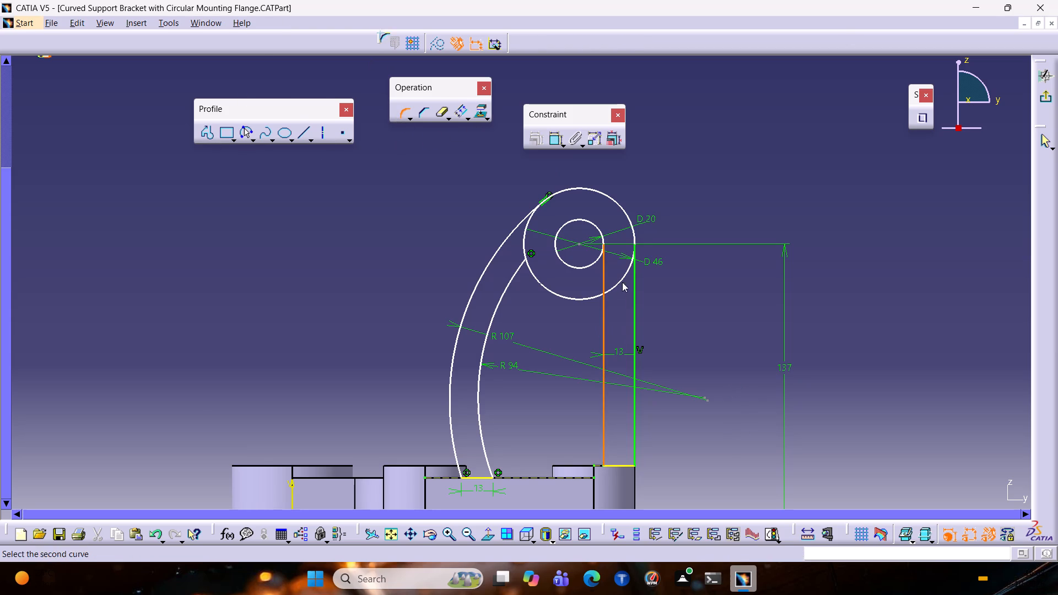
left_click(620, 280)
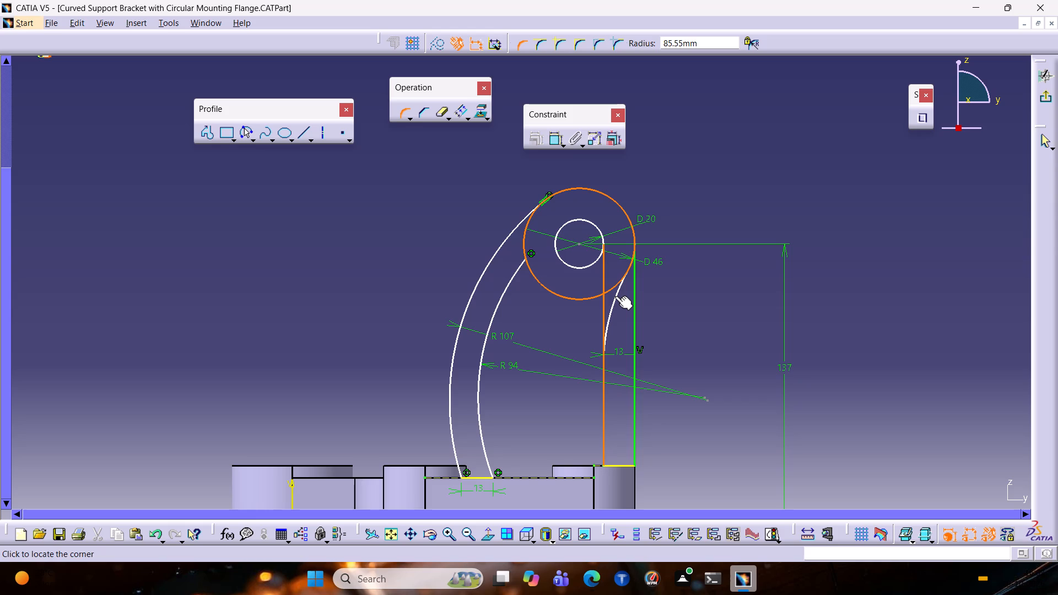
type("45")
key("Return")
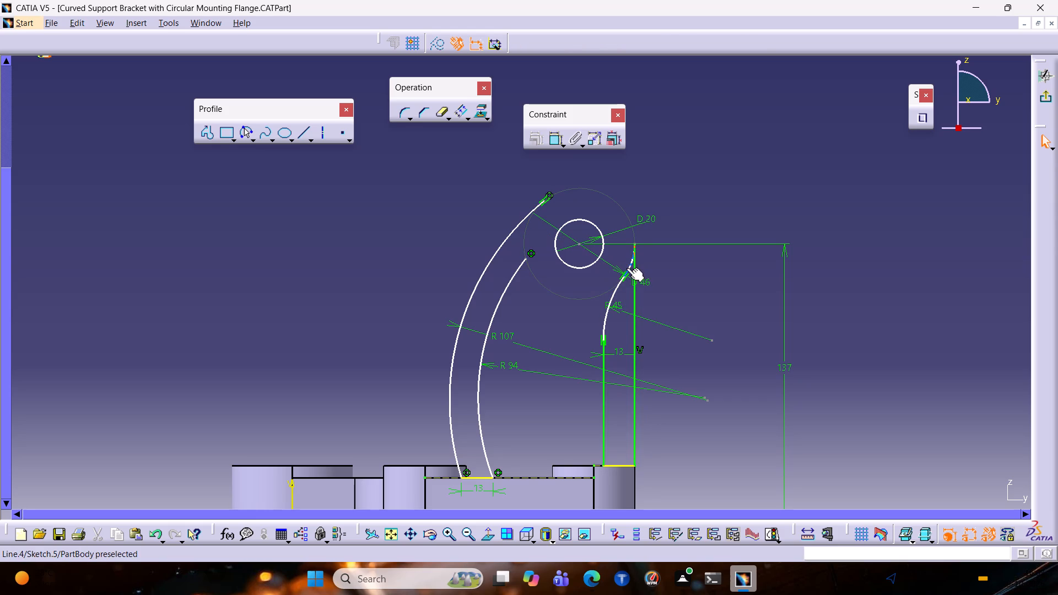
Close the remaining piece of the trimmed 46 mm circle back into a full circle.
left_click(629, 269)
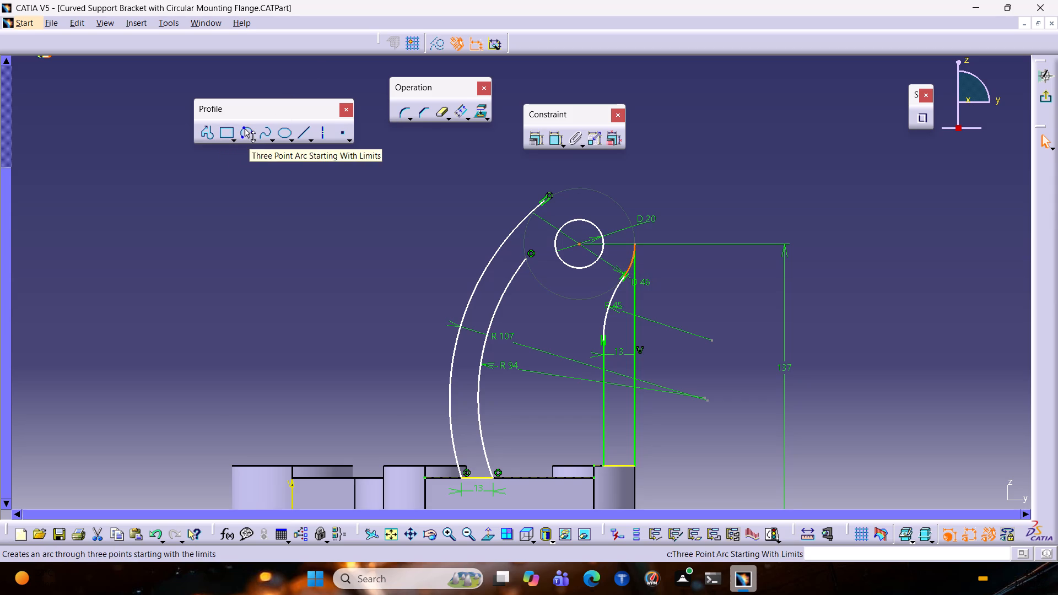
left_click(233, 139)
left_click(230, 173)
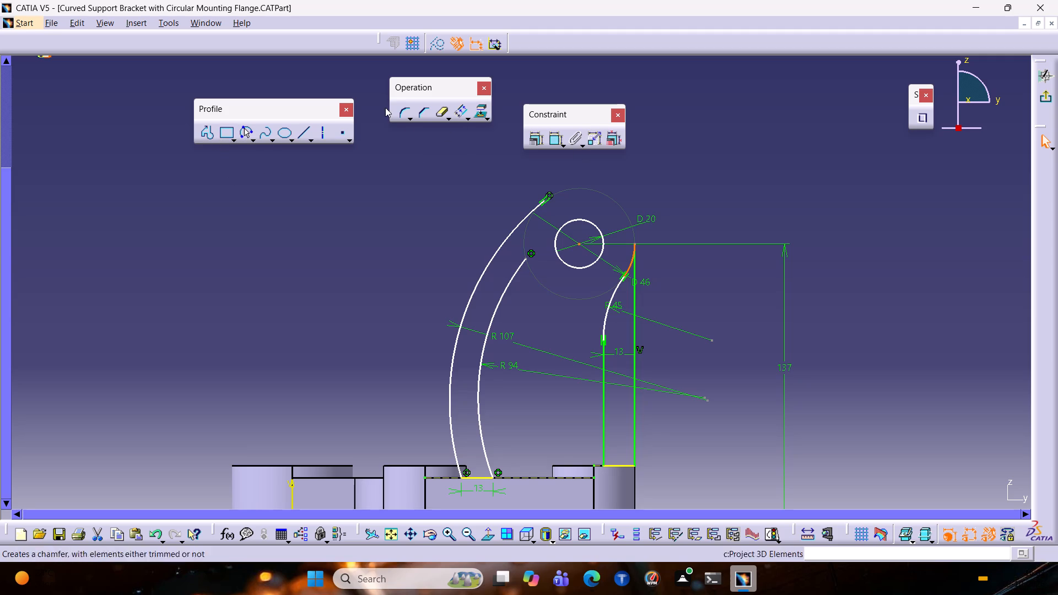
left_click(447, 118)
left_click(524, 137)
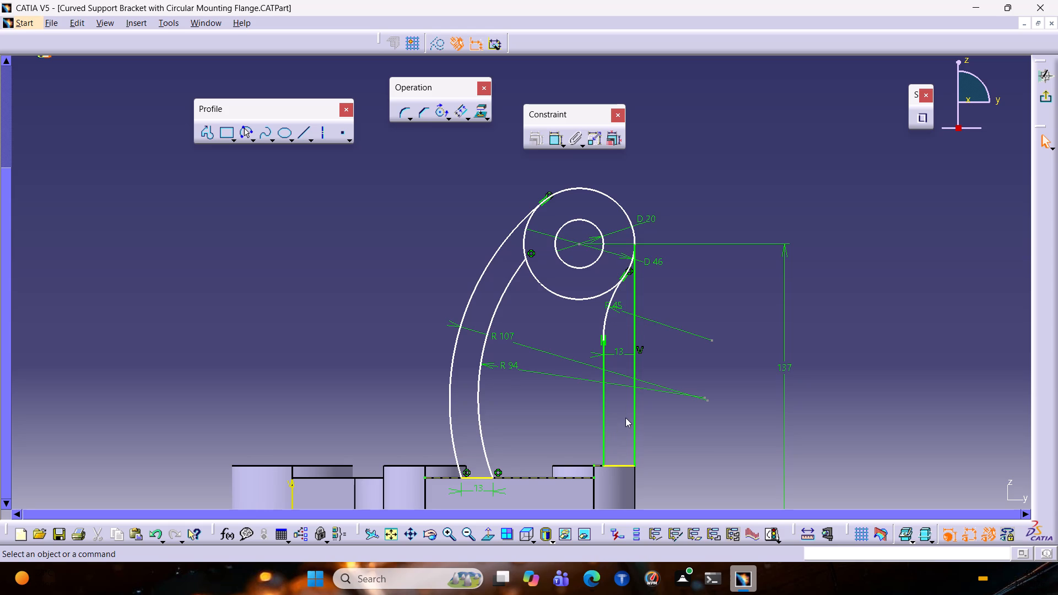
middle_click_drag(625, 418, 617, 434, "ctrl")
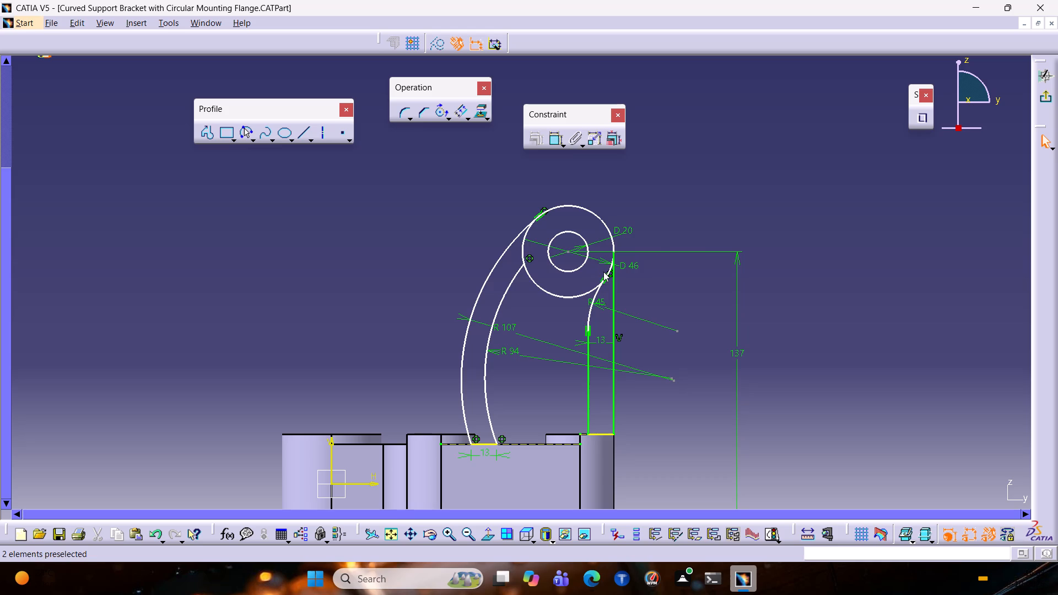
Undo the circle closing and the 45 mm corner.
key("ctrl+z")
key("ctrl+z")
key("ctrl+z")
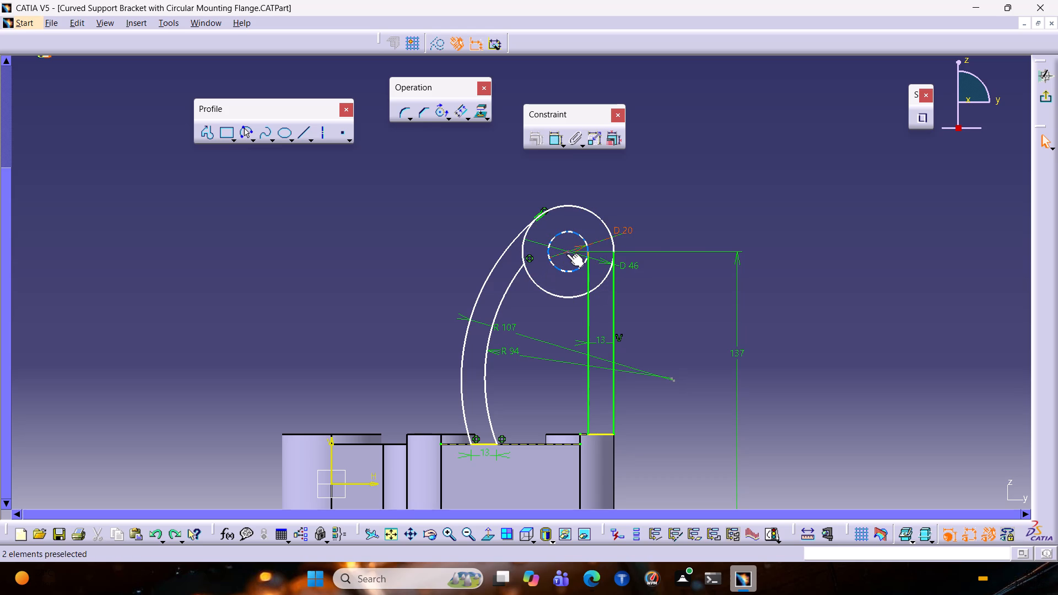
Move the shared centre of the 20 mm and 46 mm circles onto the upper end of the arm's inner vertical line.
left_click_drag(566, 253, 576, 251)
left_click_drag(566, 251, 604, 246)
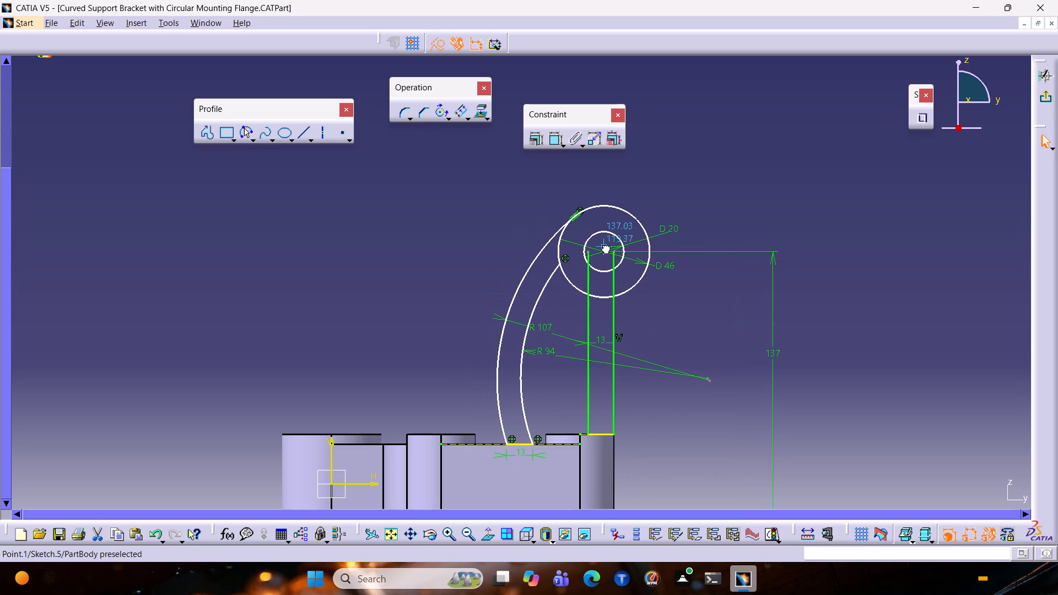
left_click_drag(604, 246, 608, 255)
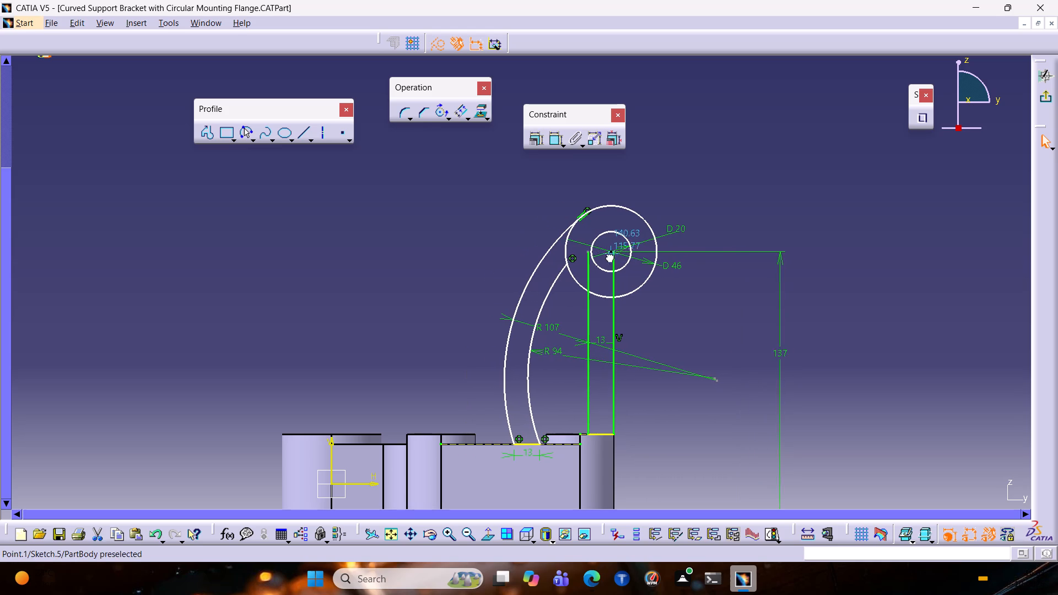
left_click_drag(608, 255, 589, 251)
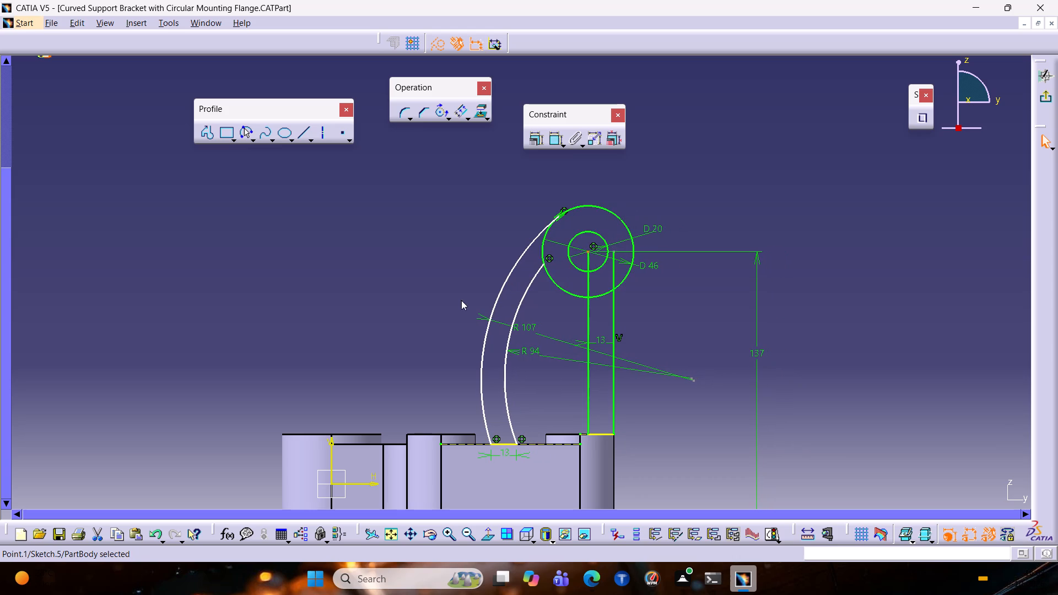
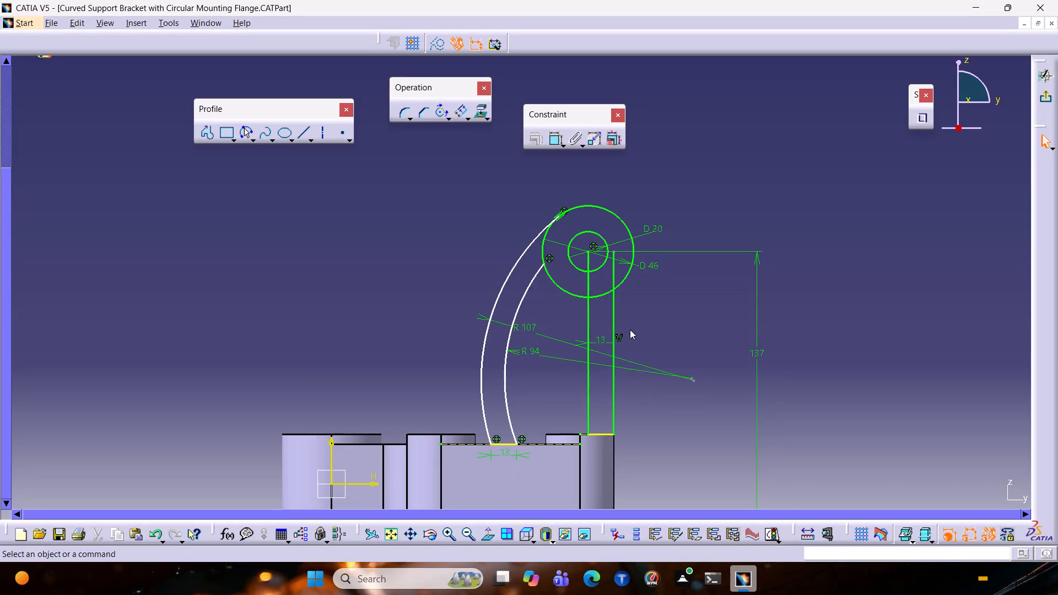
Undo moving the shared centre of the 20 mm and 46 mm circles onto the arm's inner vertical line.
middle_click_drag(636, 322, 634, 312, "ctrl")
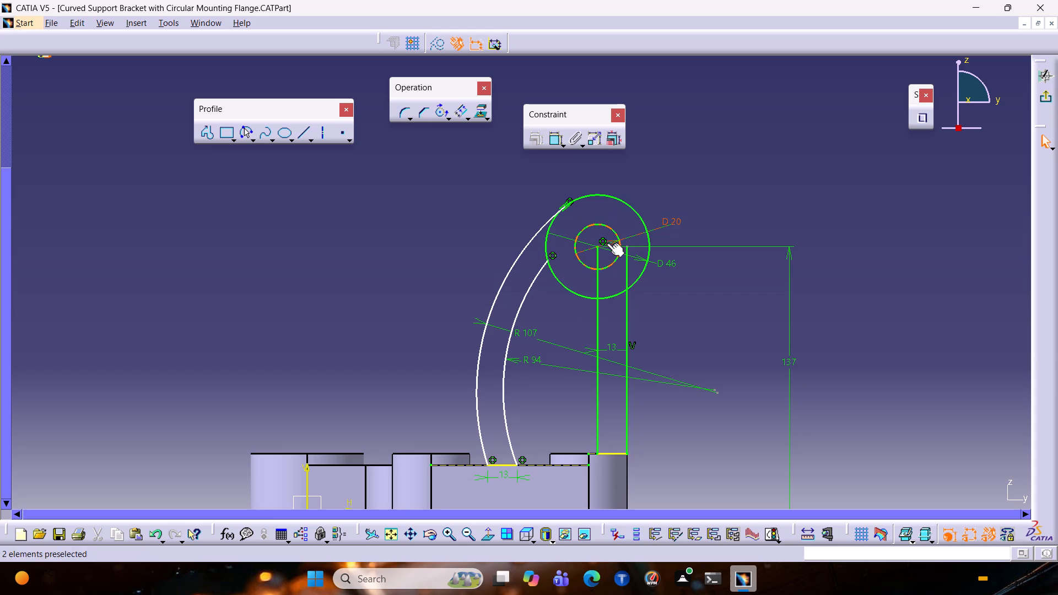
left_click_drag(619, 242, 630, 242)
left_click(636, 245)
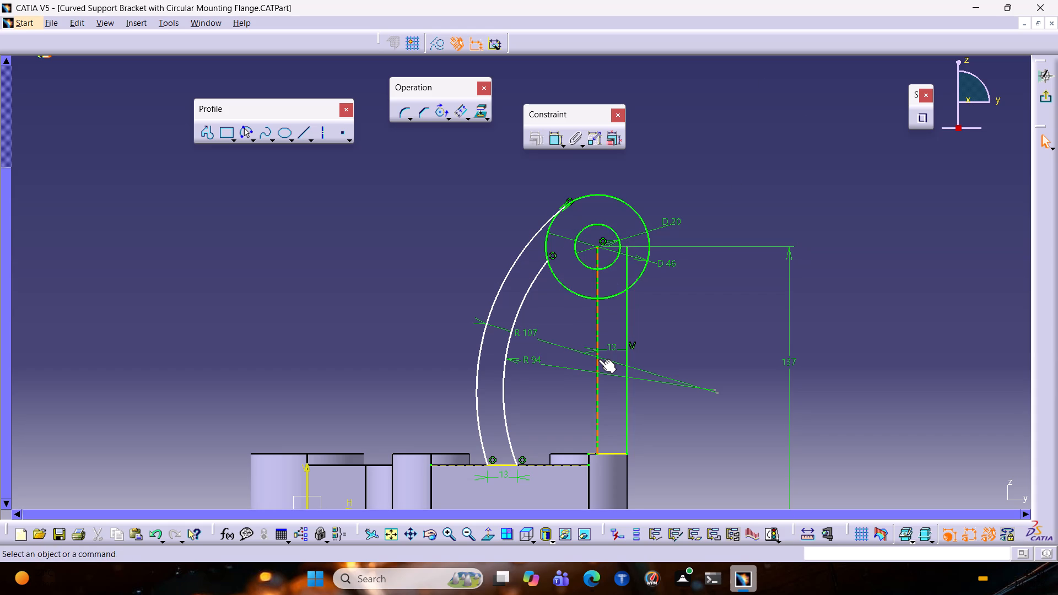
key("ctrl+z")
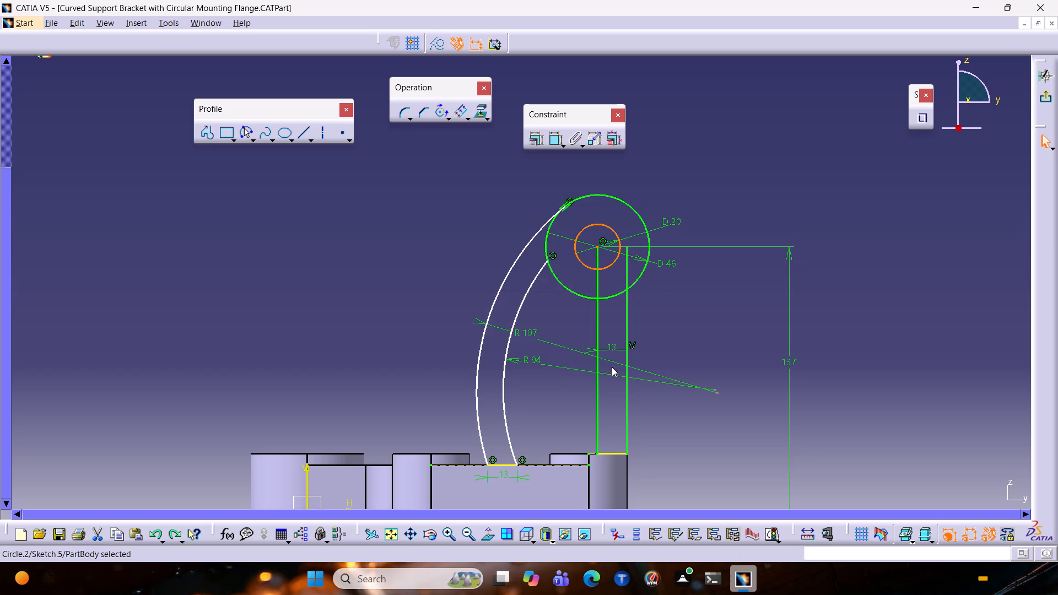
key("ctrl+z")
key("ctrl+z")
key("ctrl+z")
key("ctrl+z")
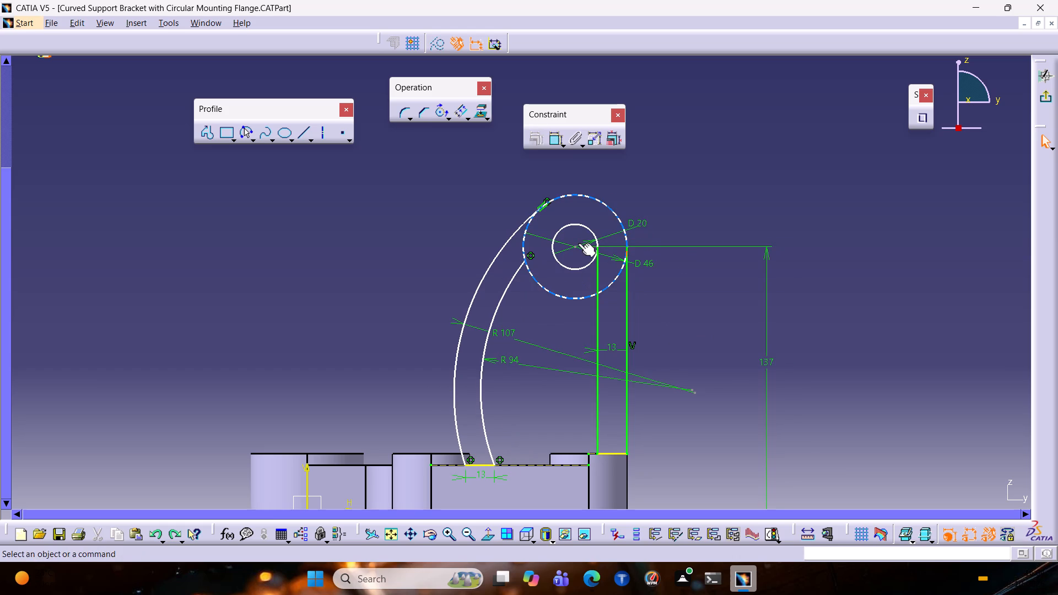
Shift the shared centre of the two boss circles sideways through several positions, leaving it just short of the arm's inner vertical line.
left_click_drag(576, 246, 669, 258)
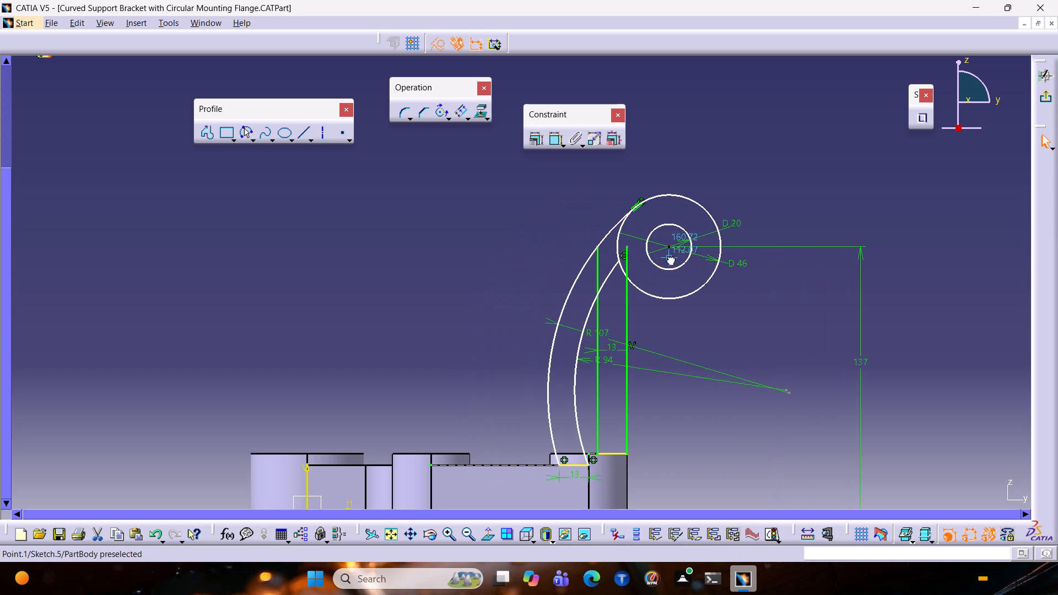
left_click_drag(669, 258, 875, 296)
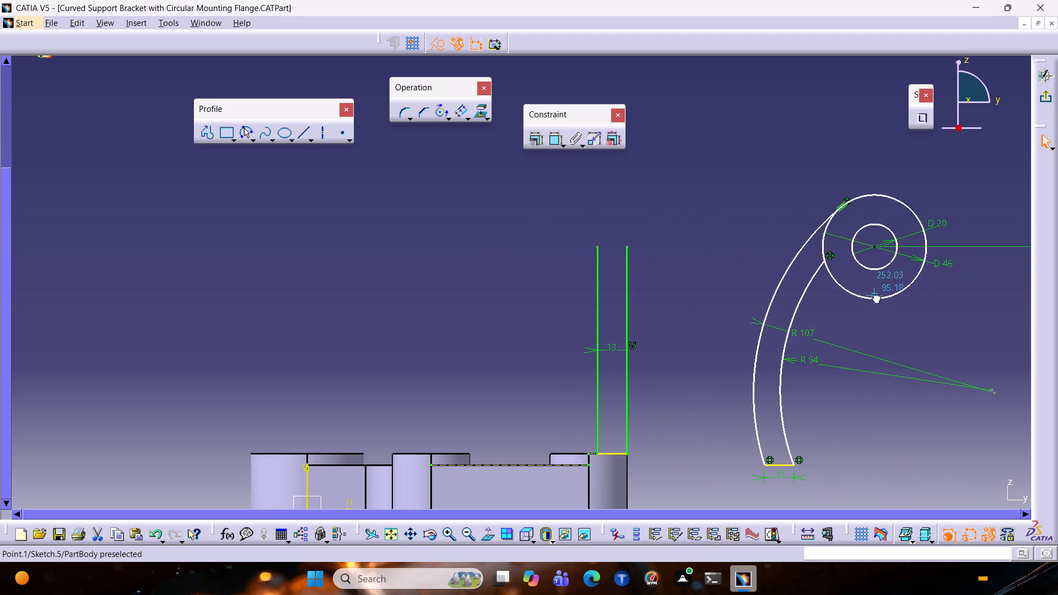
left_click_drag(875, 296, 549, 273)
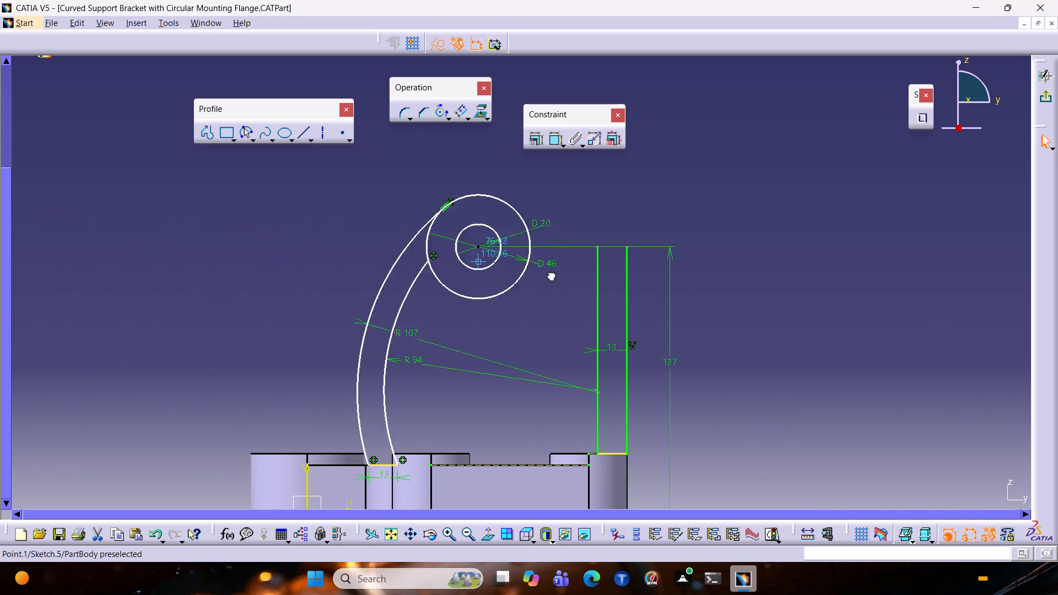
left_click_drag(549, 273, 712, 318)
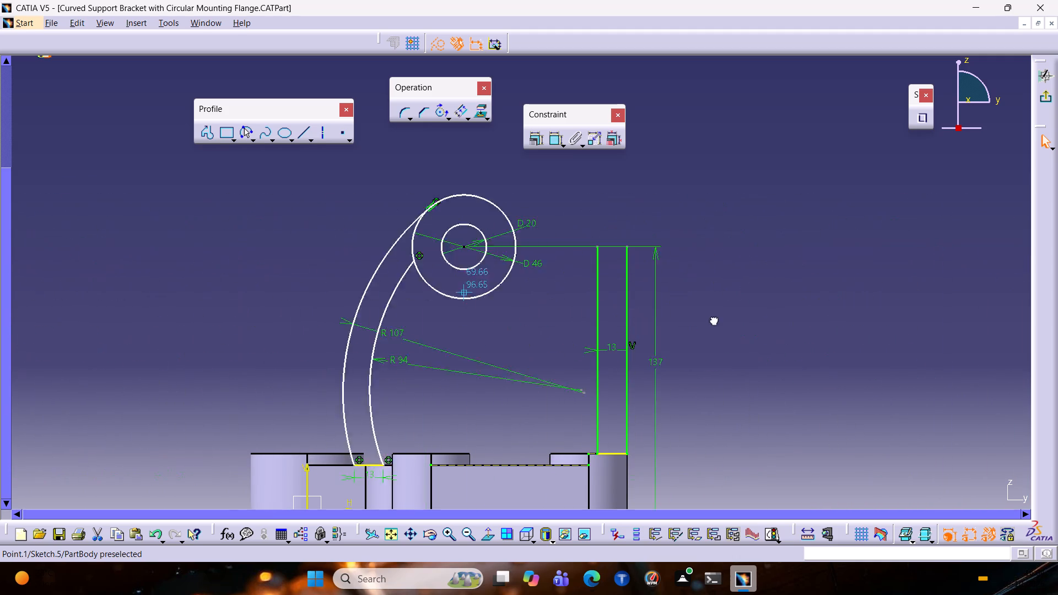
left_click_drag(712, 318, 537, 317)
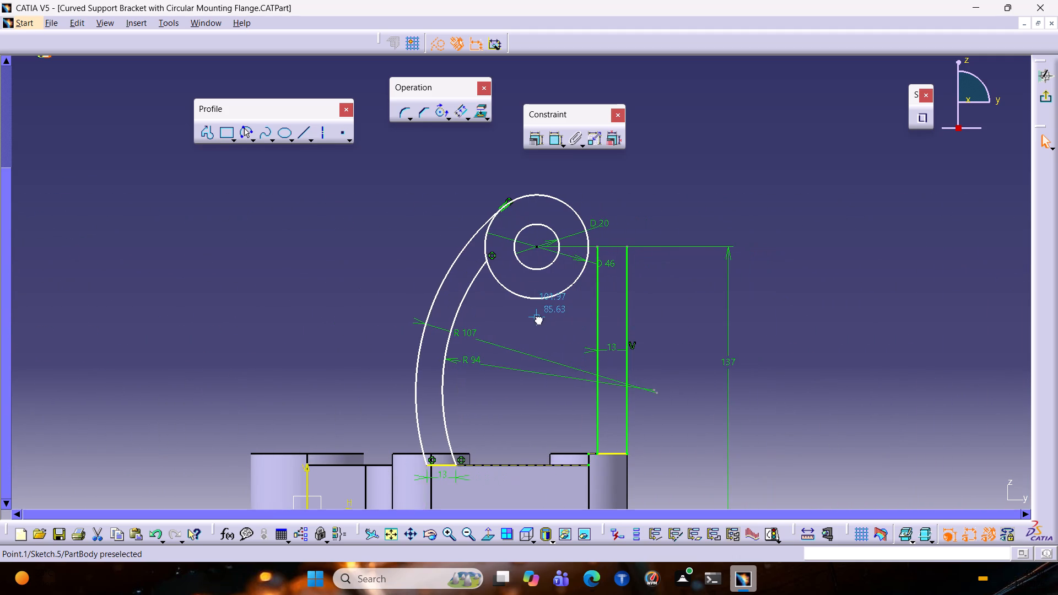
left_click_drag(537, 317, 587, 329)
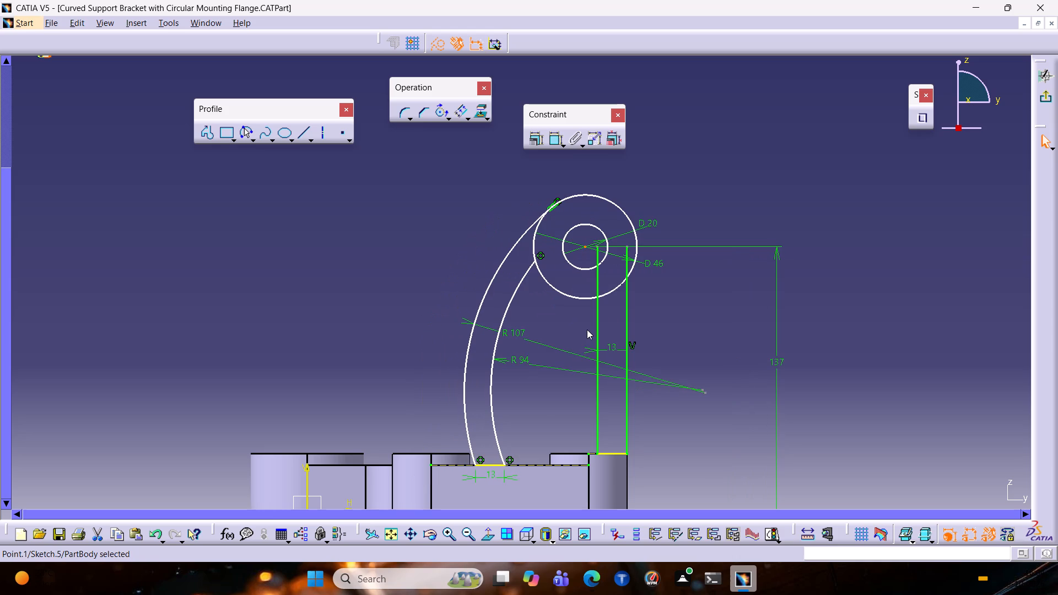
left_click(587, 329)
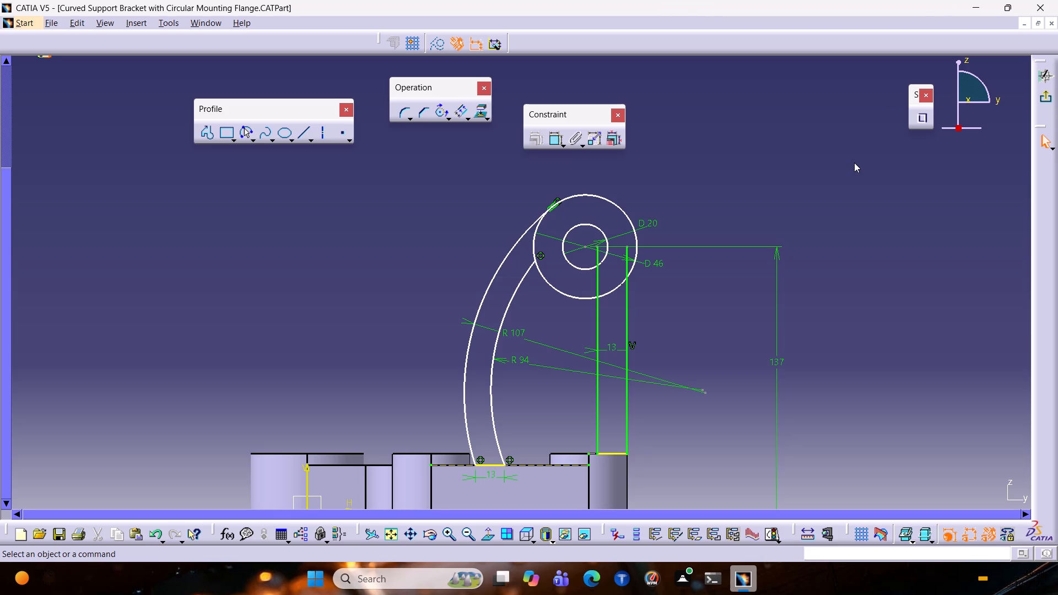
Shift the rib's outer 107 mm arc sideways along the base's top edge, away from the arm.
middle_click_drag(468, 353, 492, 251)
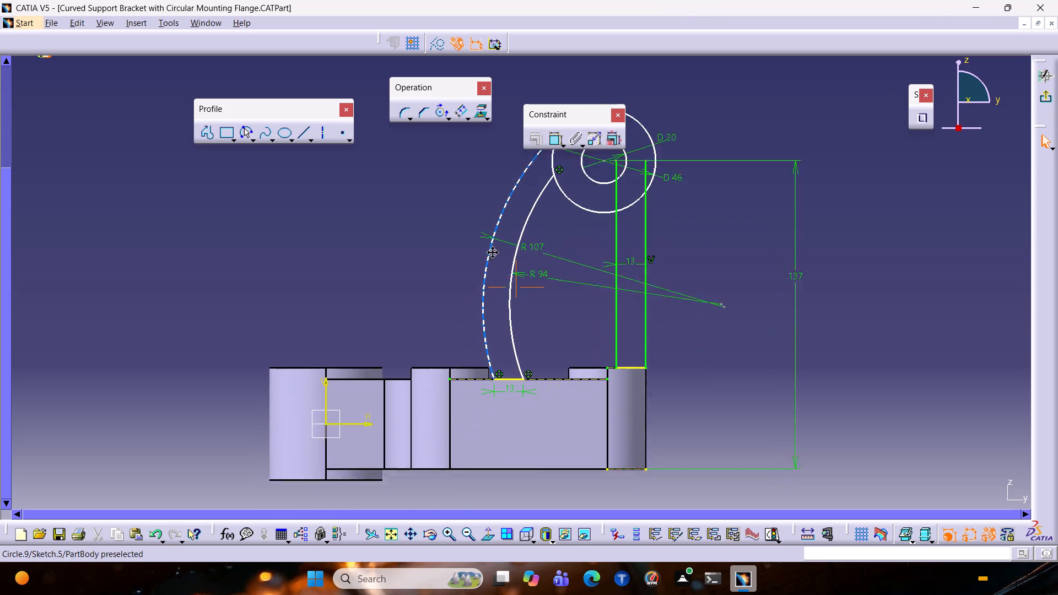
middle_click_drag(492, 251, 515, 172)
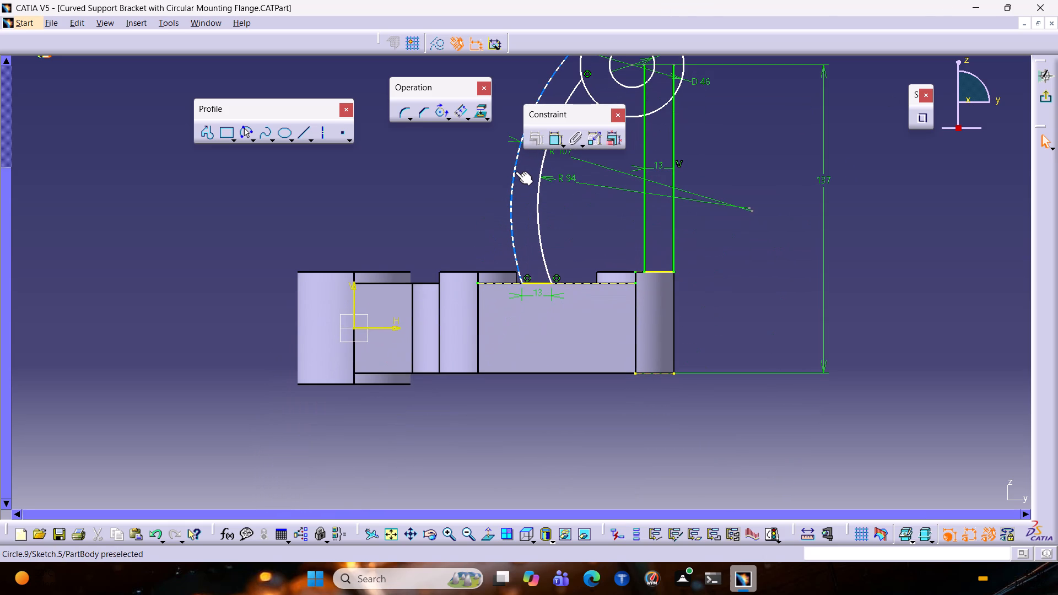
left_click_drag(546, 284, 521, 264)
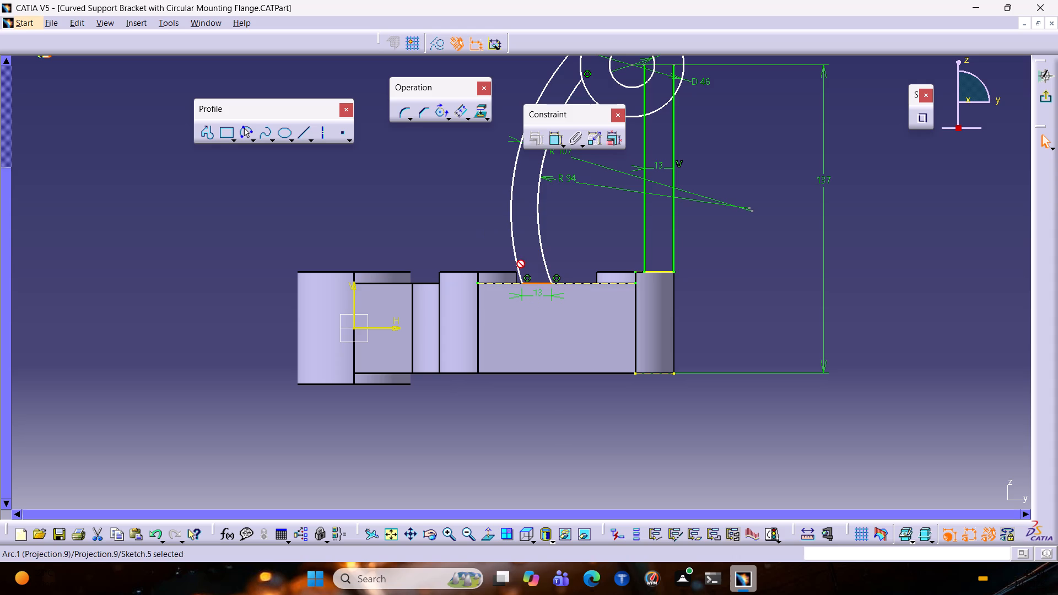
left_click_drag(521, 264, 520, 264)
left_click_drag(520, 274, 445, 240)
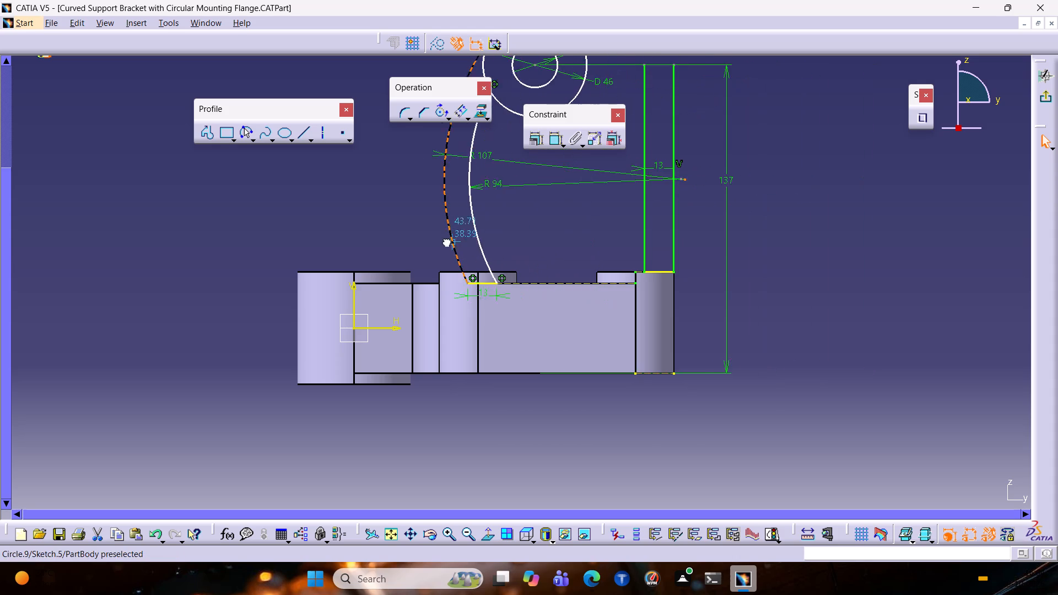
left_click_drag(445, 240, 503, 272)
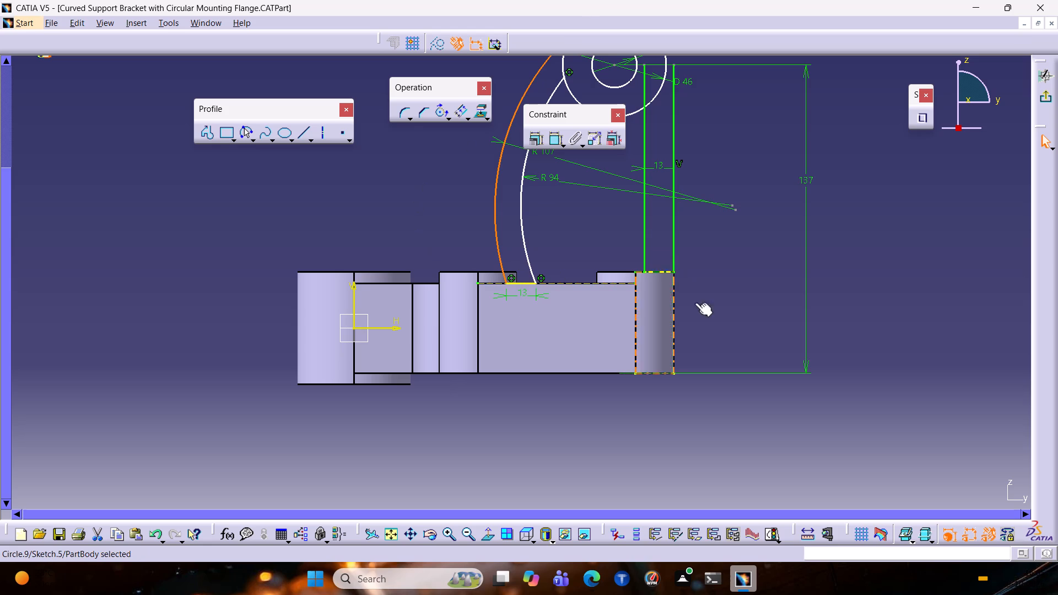
Move the shared centre of the 20 mm and 46 mm circles onto the upper end of the arm's inner vertical line.
middle_click_drag(612, 197, 600, 237, "ctrl")
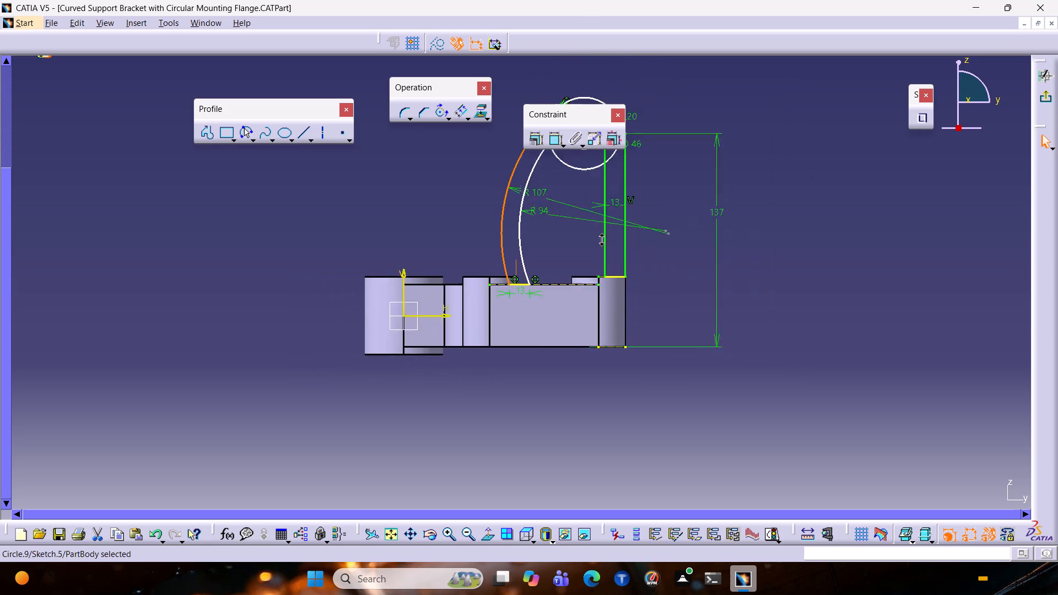
middle_click_drag(600, 237, 600, 239, "ctrl")
middle_click_drag(651, 204, 620, 320)
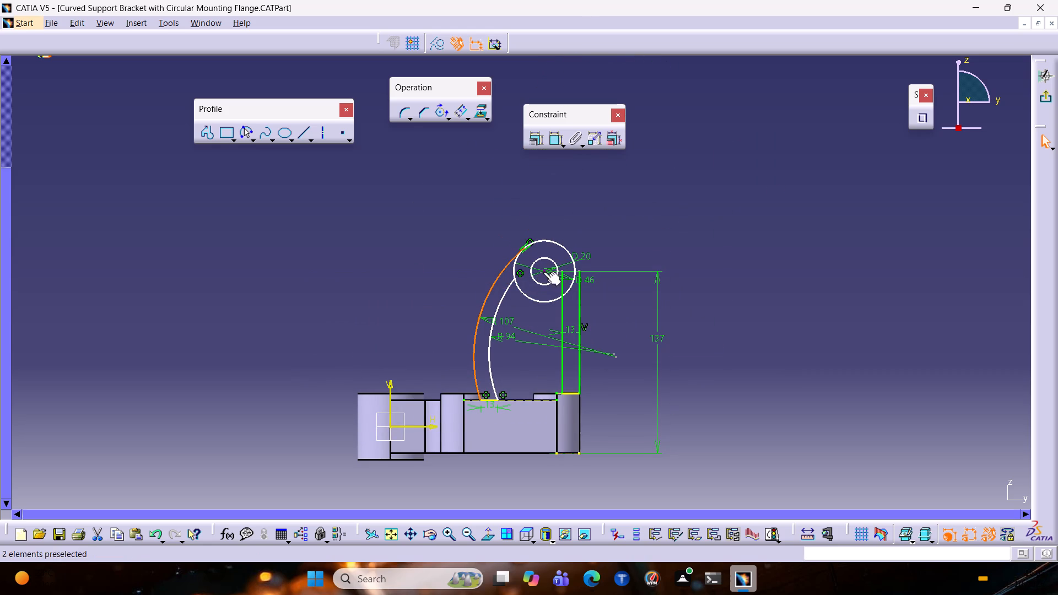
left_click_drag(543, 272, 565, 272)
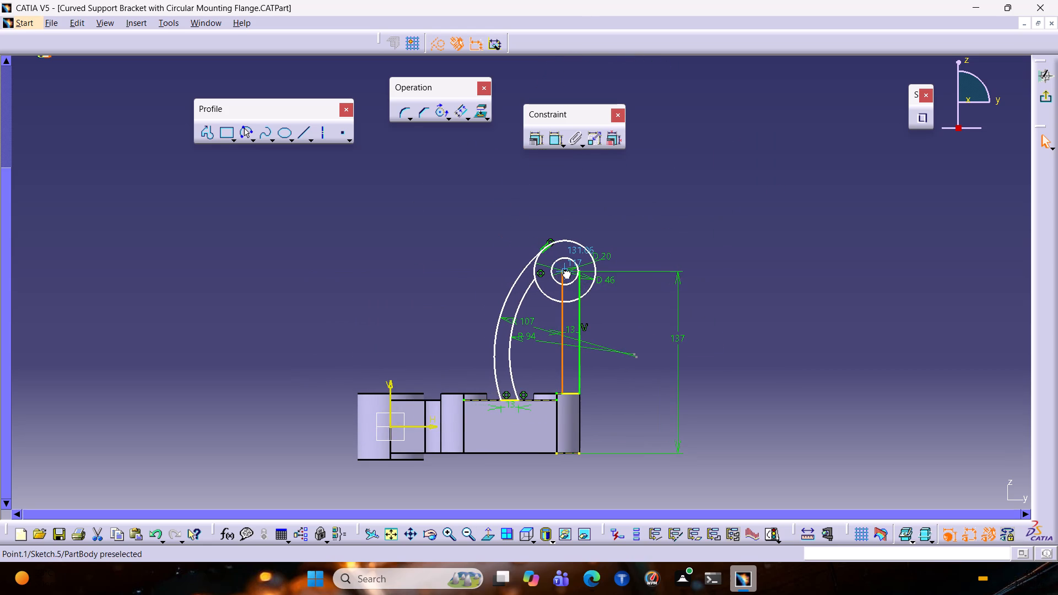
left_click_drag(565, 272, 560, 272)
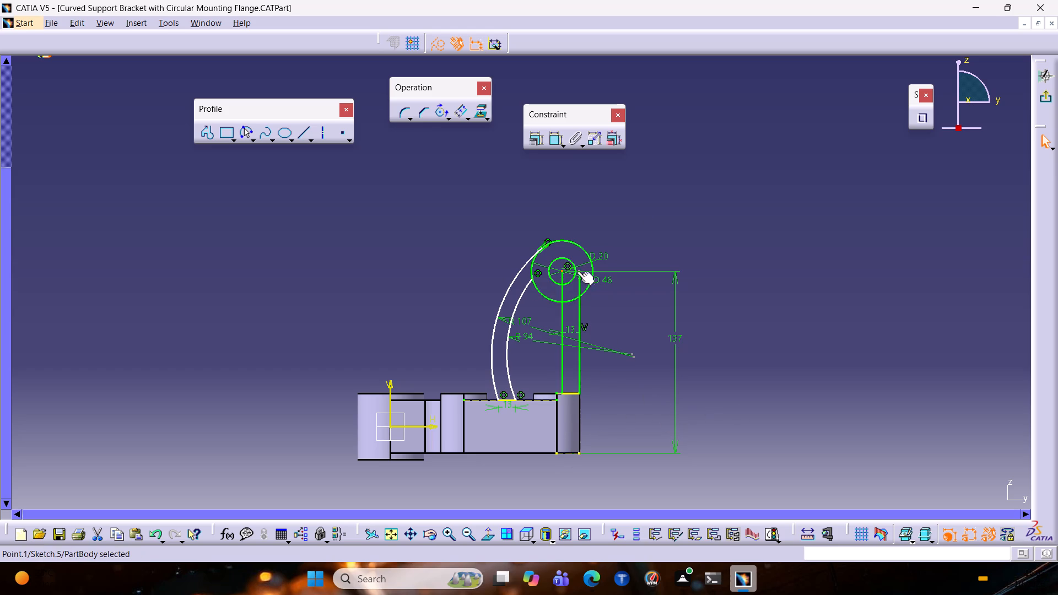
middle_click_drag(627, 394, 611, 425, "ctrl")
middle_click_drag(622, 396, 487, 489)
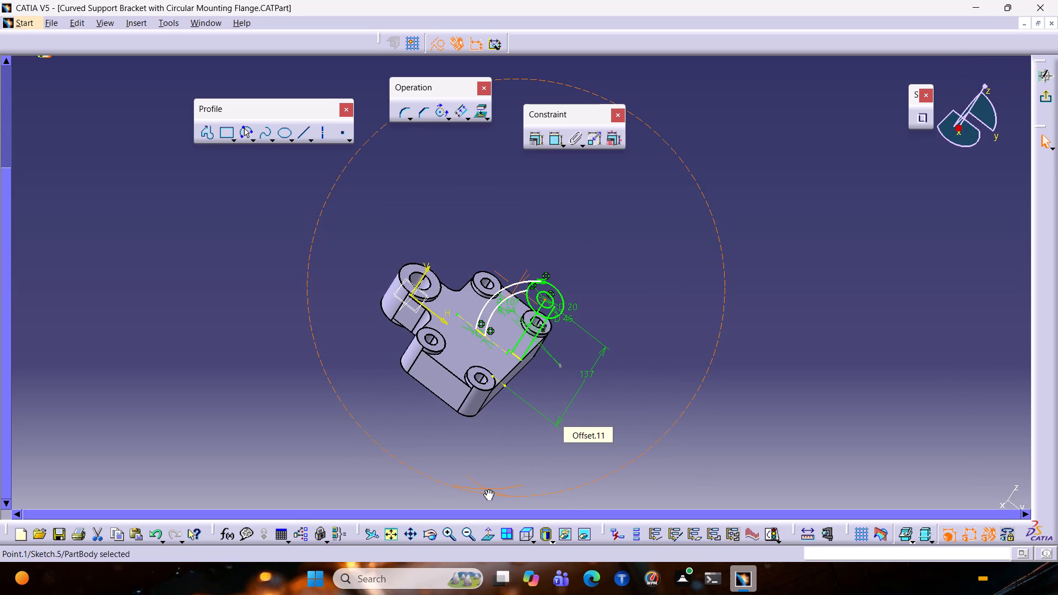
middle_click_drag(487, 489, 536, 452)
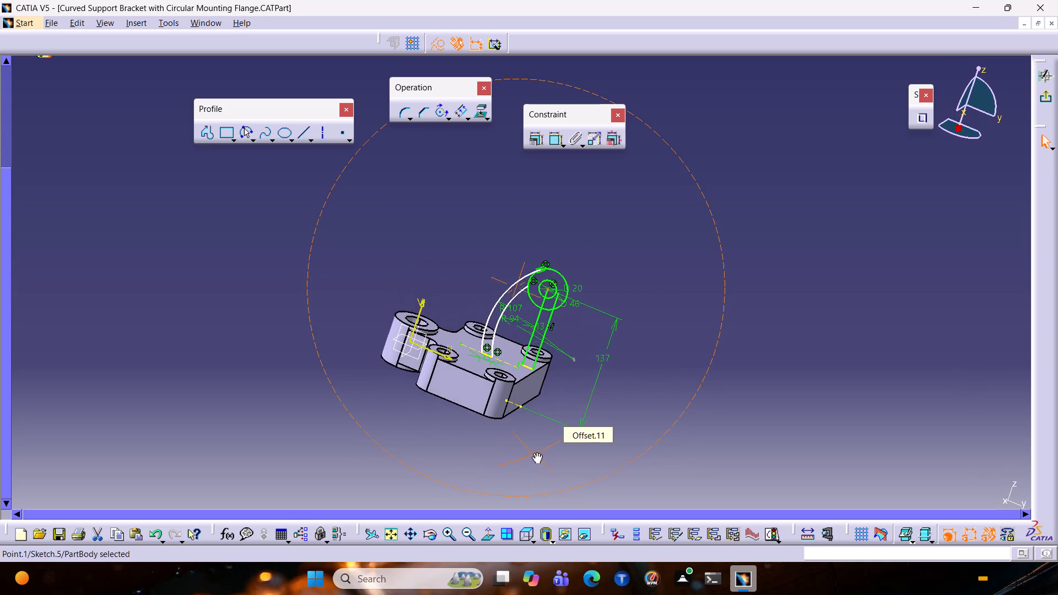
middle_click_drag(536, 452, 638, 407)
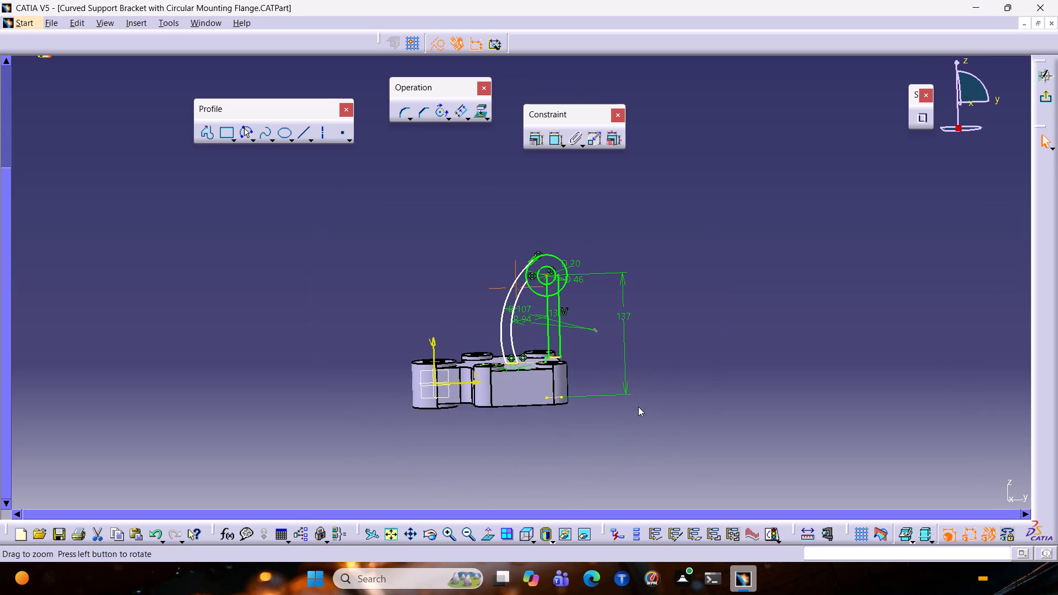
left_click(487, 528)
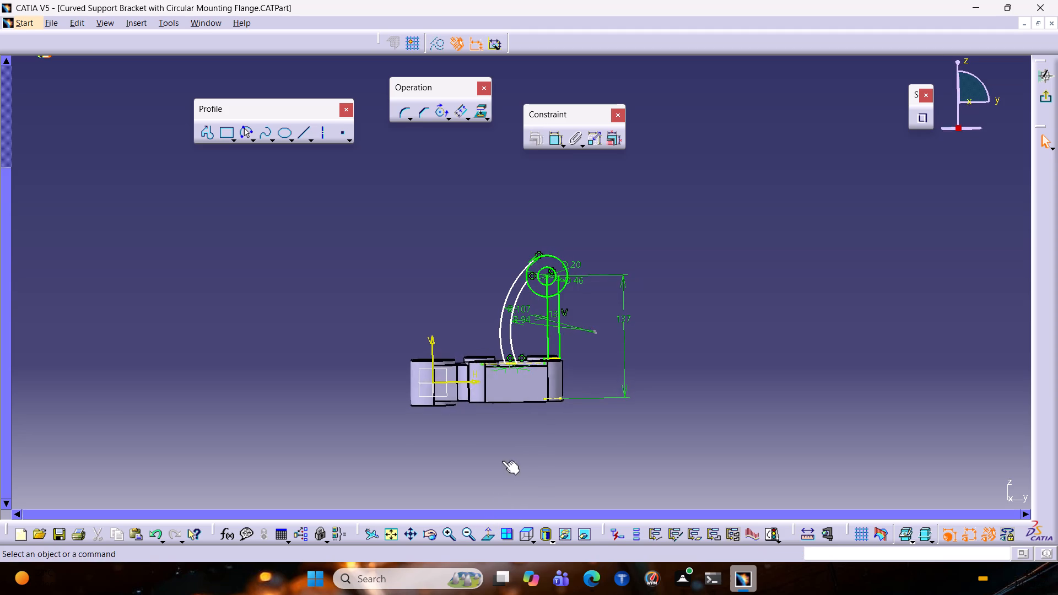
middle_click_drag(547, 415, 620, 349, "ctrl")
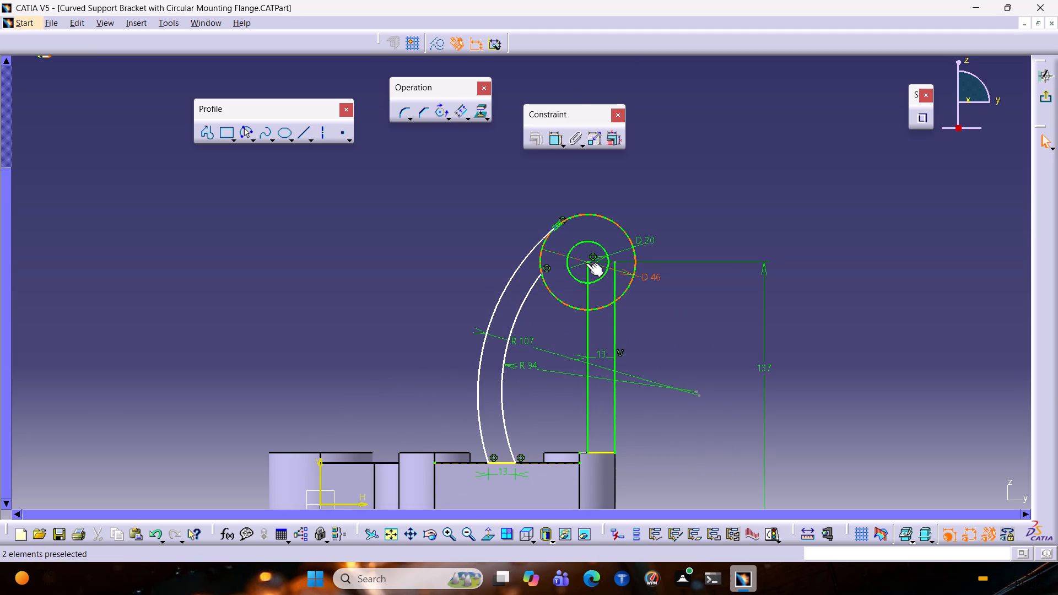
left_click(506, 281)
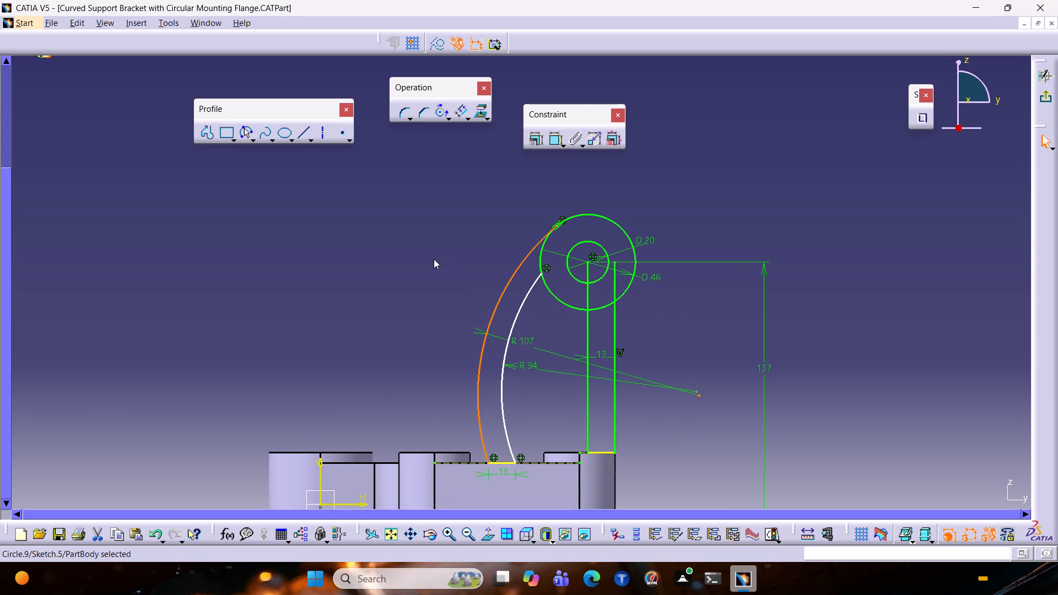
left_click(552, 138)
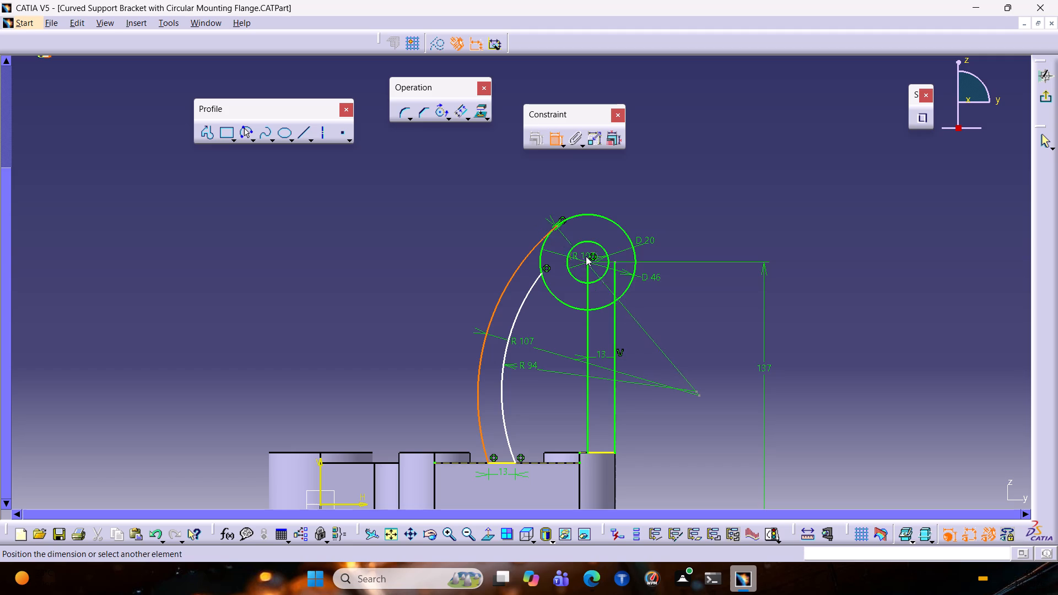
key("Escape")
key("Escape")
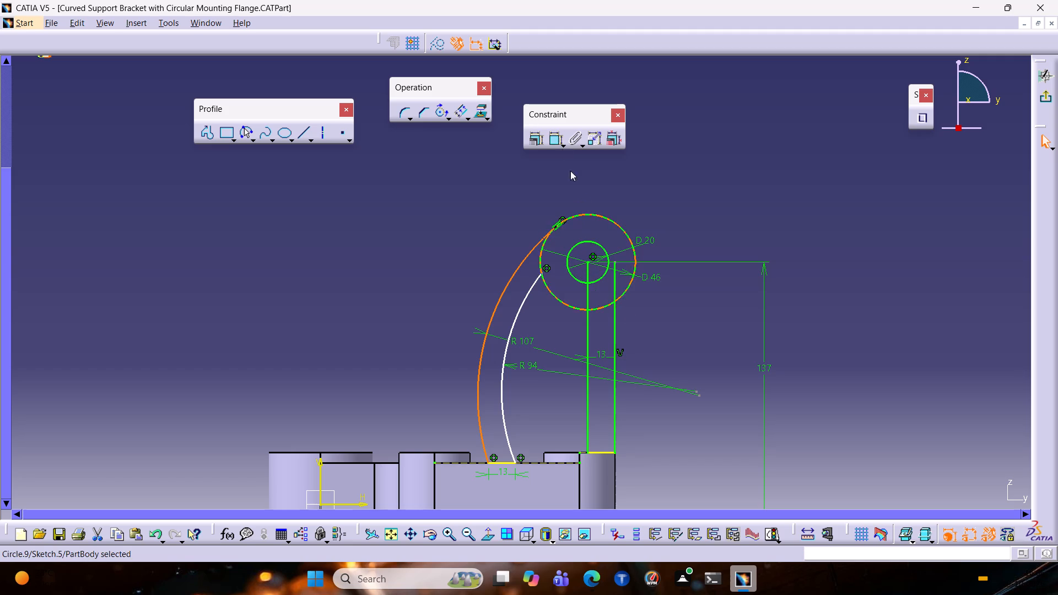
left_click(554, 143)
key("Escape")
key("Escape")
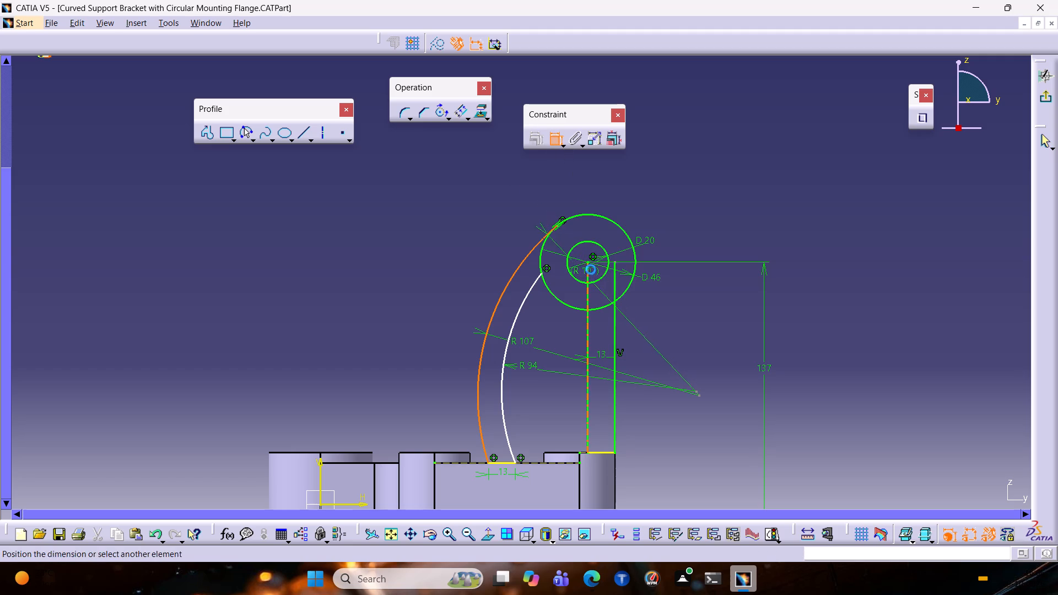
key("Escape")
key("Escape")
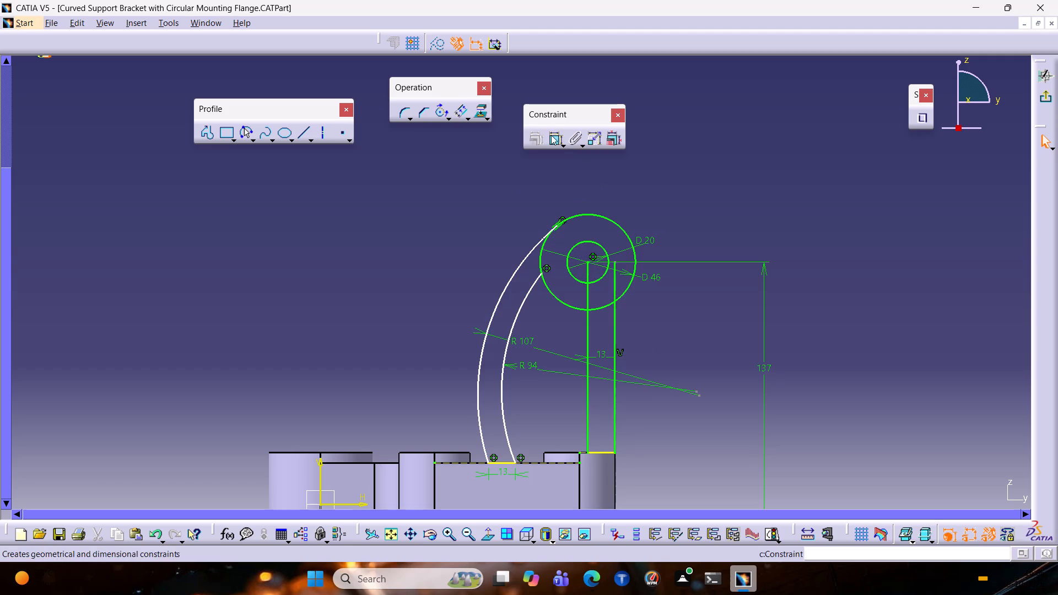
Dimension the horizontal distance from the boss circles' centre to the rib's outer 107 mm arc and set it to 100 mm.
left_click(547, 134)
left_click(587, 260)
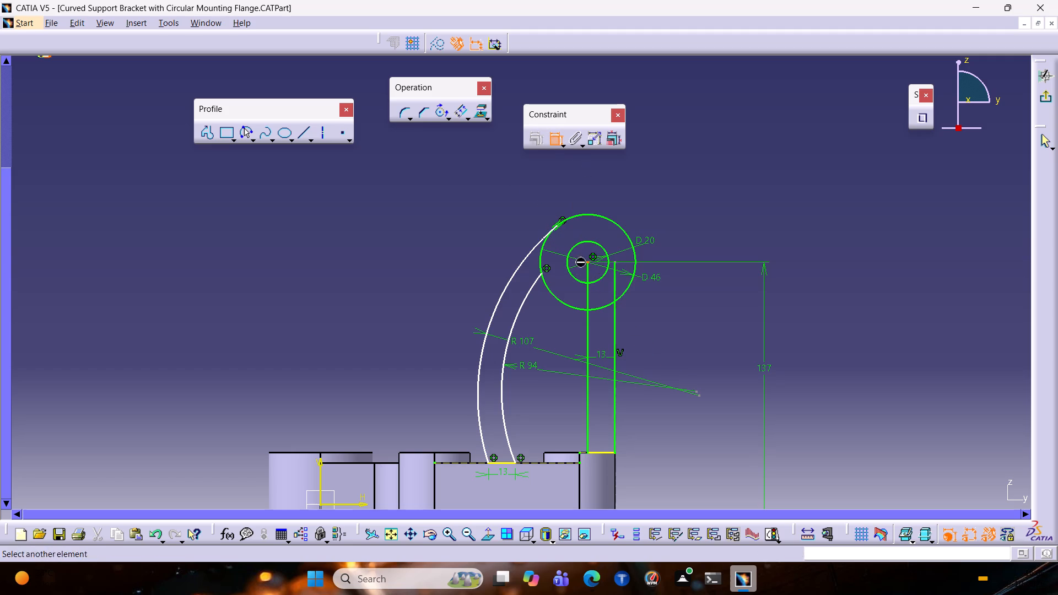
left_click(523, 261)
right_click(494, 209)
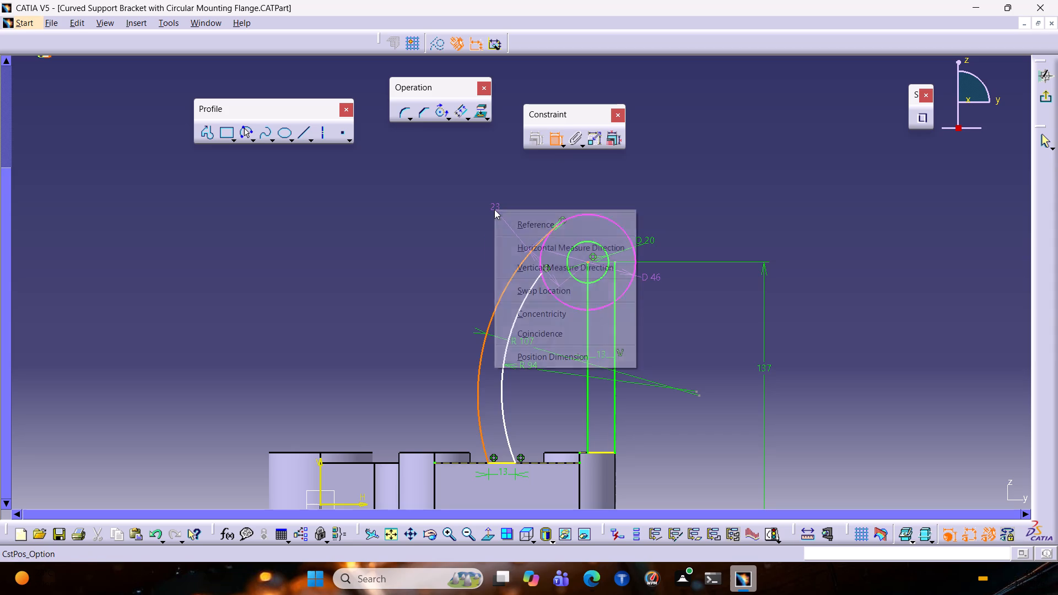
left_click(545, 252)
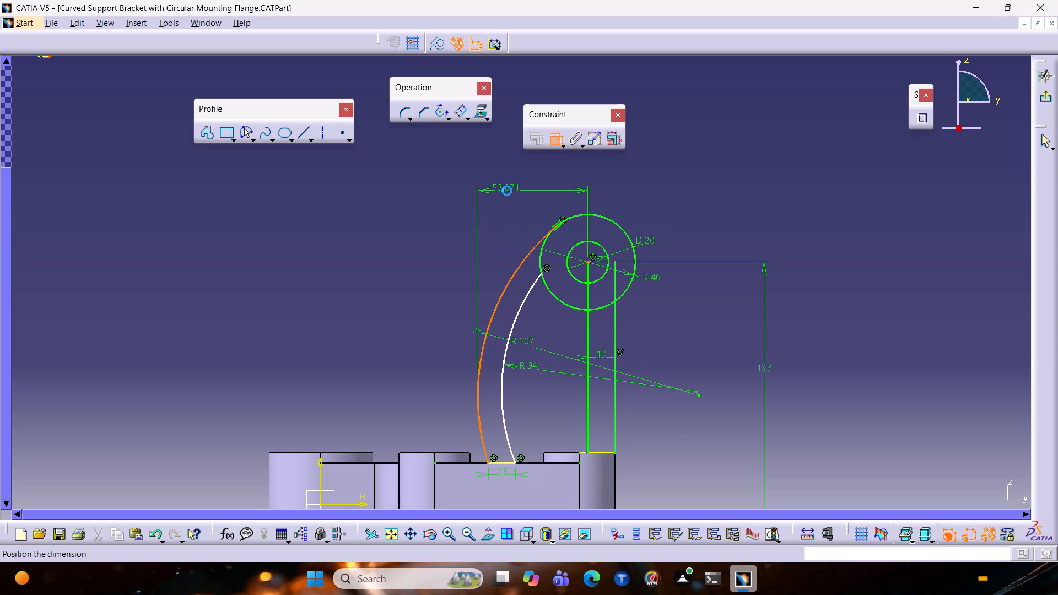
left_click(507, 191)
double_click(510, 191)
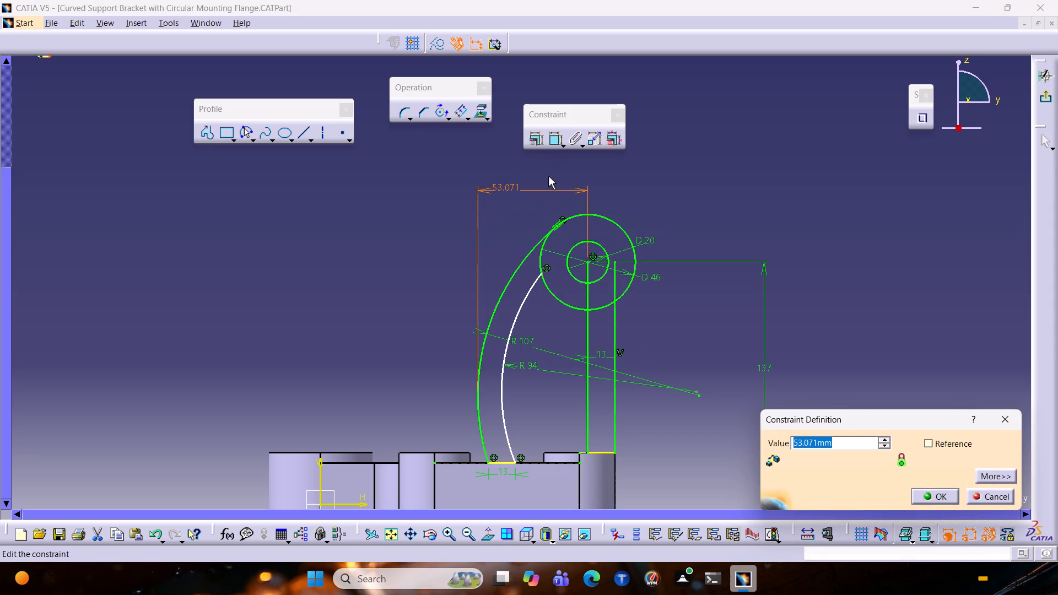
key("1")
type("00")
key("Return")
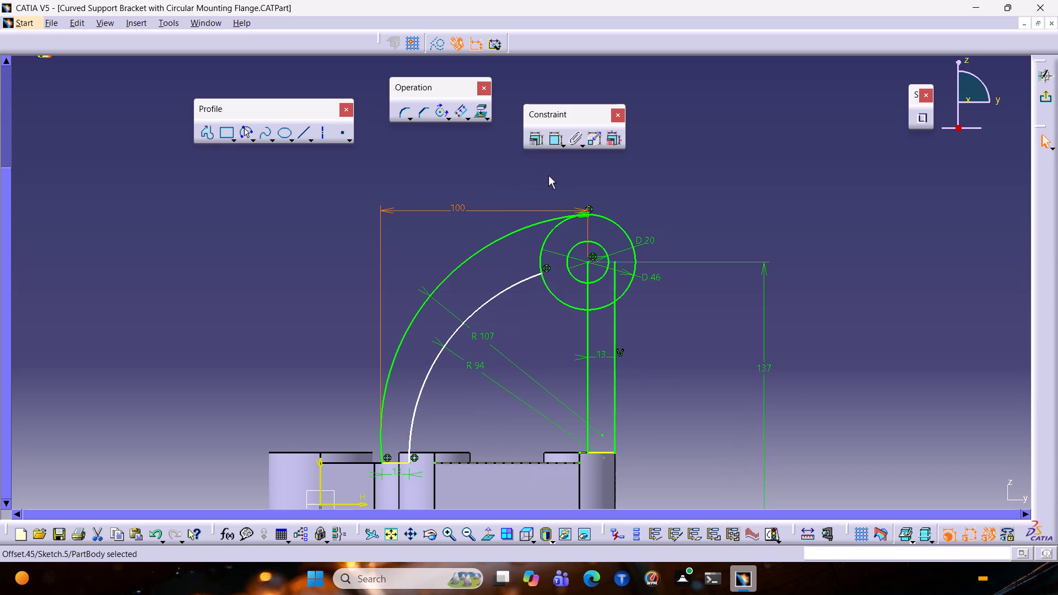
Delete the arm's inner vertical line beneath the boss circles.
left_click(635, 313)
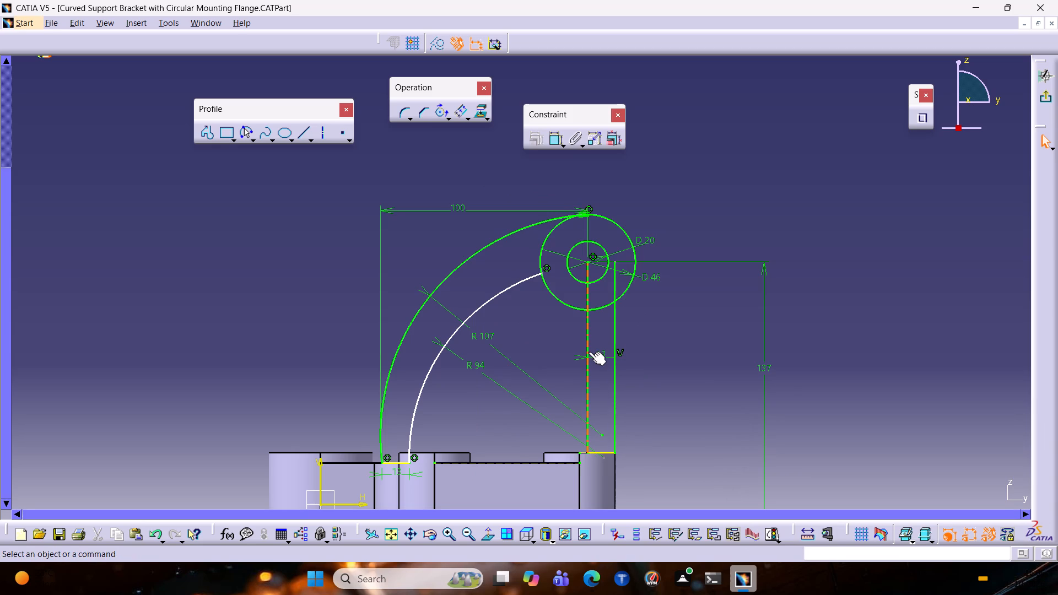
left_click(591, 385)
key("Delete")
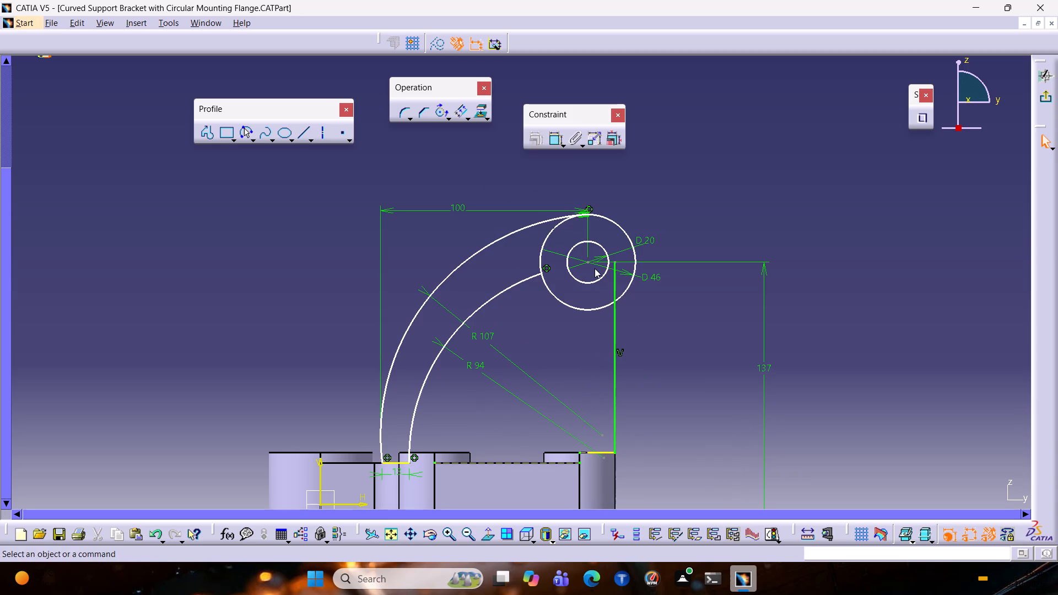
Shift the shared centre of the boss circles, with the attached rib arcs, sideways beyond the arm's remaining vertical line.
left_click_drag(585, 261, 602, 263)
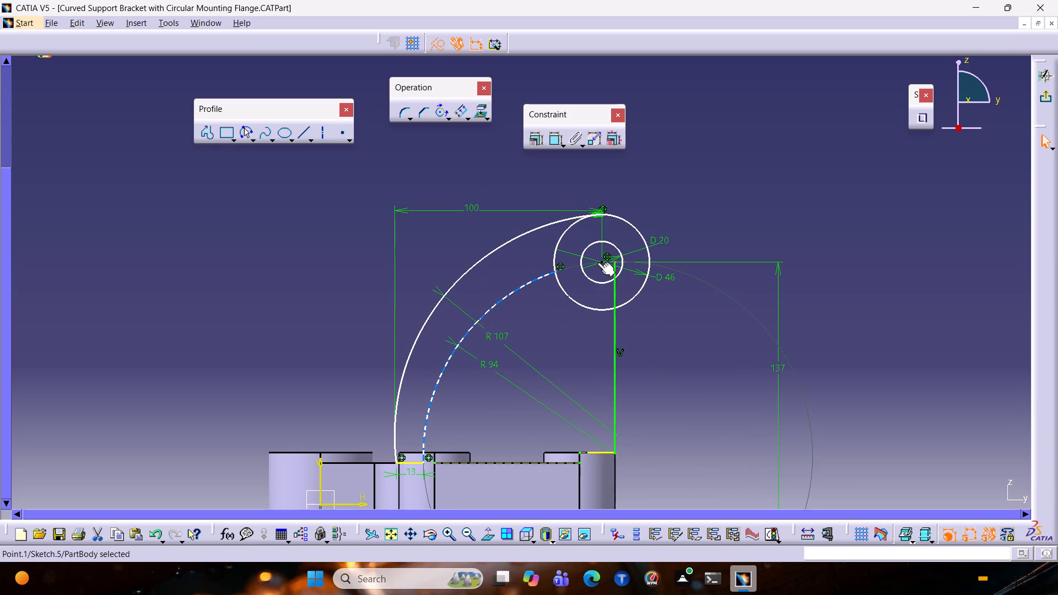
left_click_drag(597, 262, 621, 261)
left_click_drag(600, 260, 621, 261)
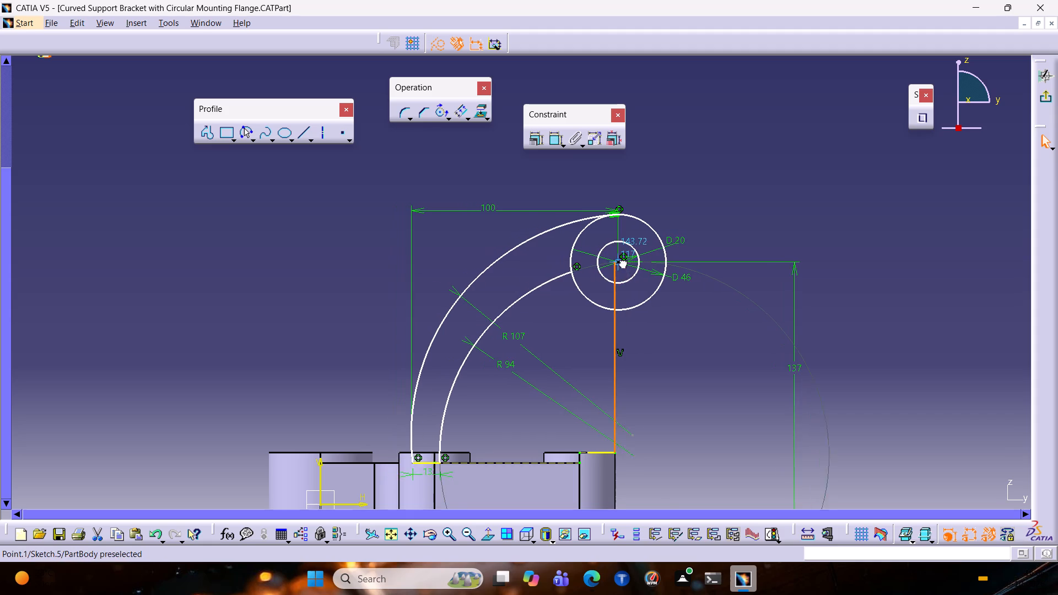
left_click_drag(621, 261, 668, 282)
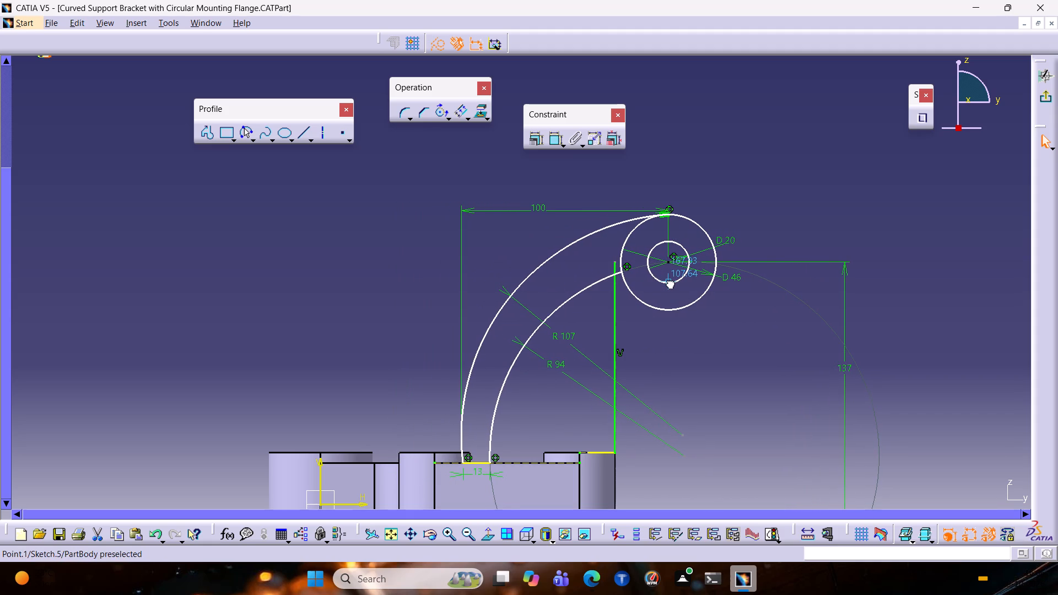
left_click_drag(668, 282, 671, 281)
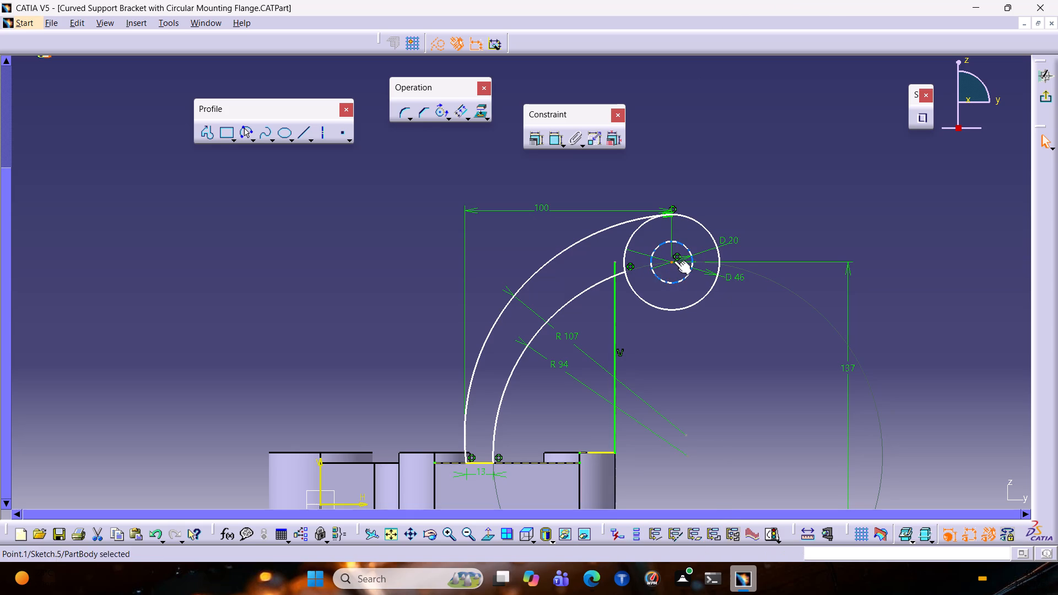
left_click_drag(671, 261, 664, 262)
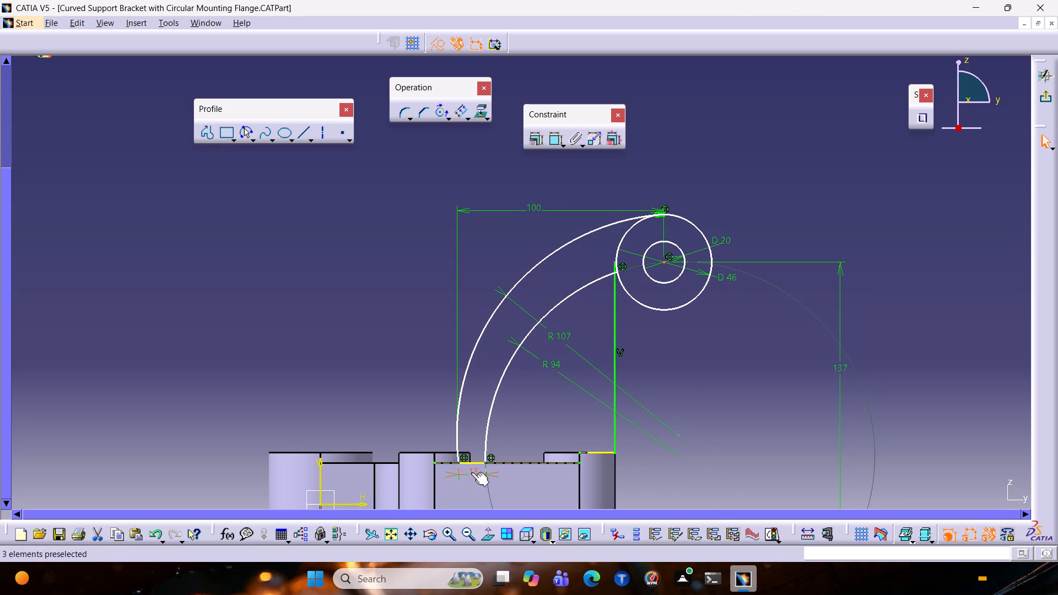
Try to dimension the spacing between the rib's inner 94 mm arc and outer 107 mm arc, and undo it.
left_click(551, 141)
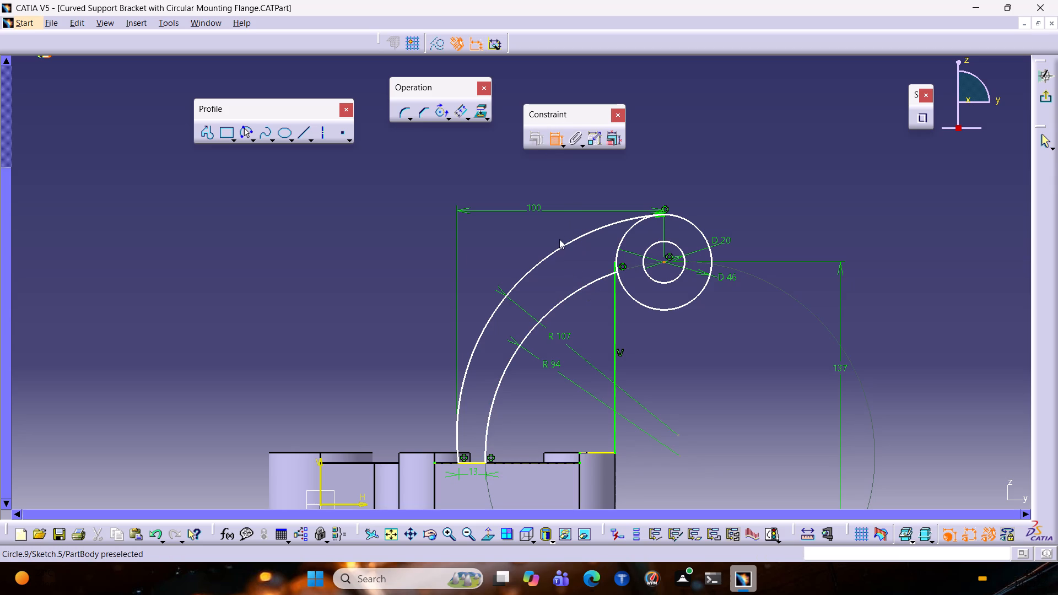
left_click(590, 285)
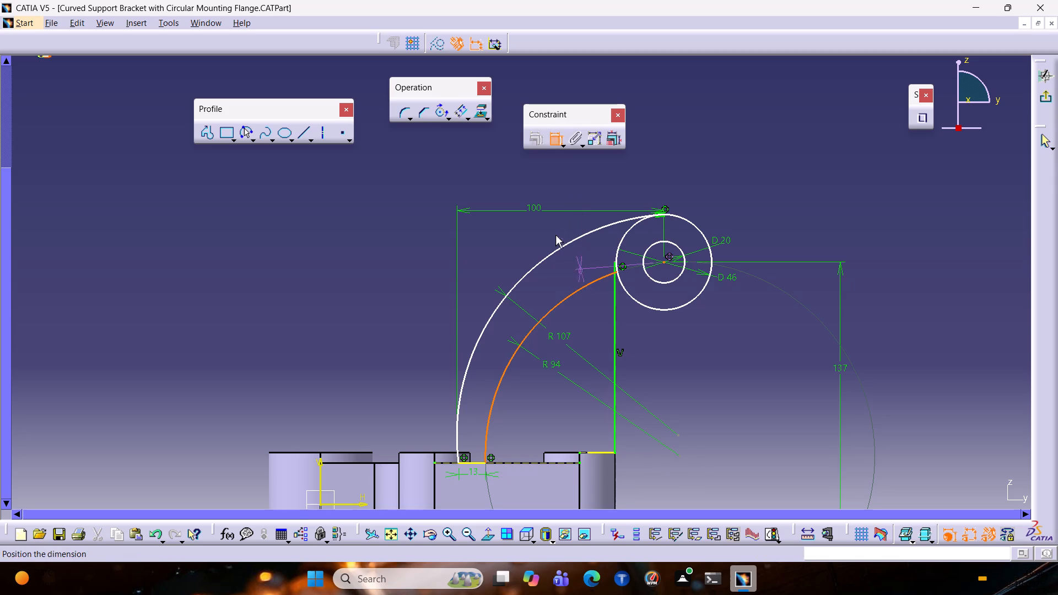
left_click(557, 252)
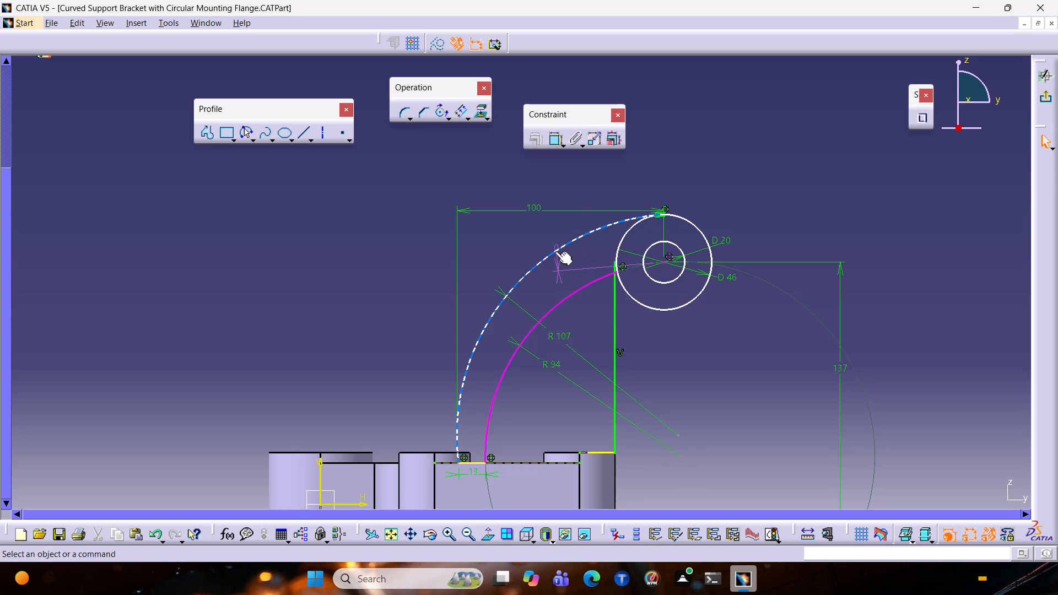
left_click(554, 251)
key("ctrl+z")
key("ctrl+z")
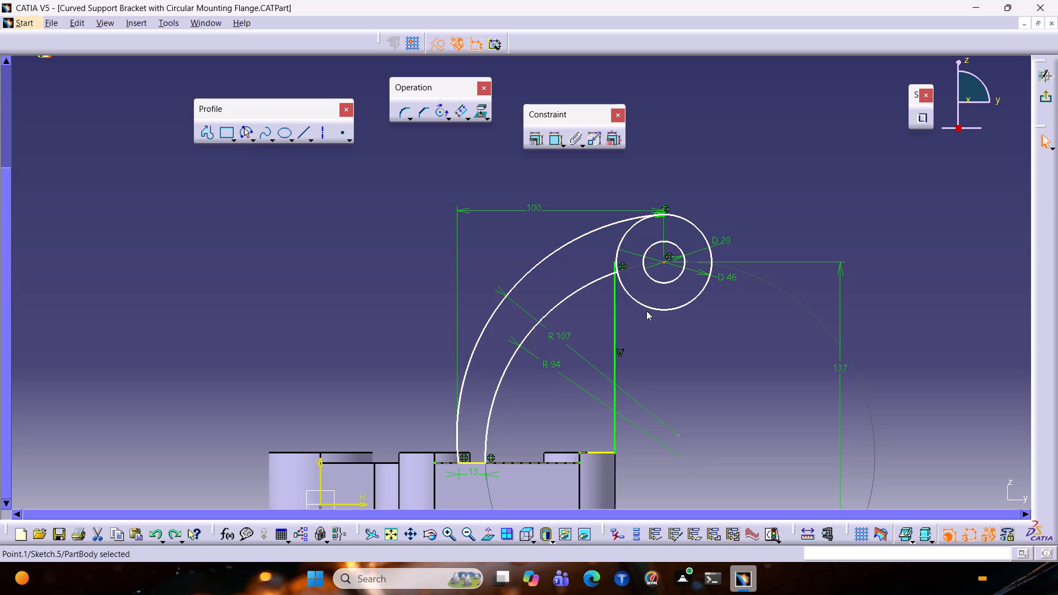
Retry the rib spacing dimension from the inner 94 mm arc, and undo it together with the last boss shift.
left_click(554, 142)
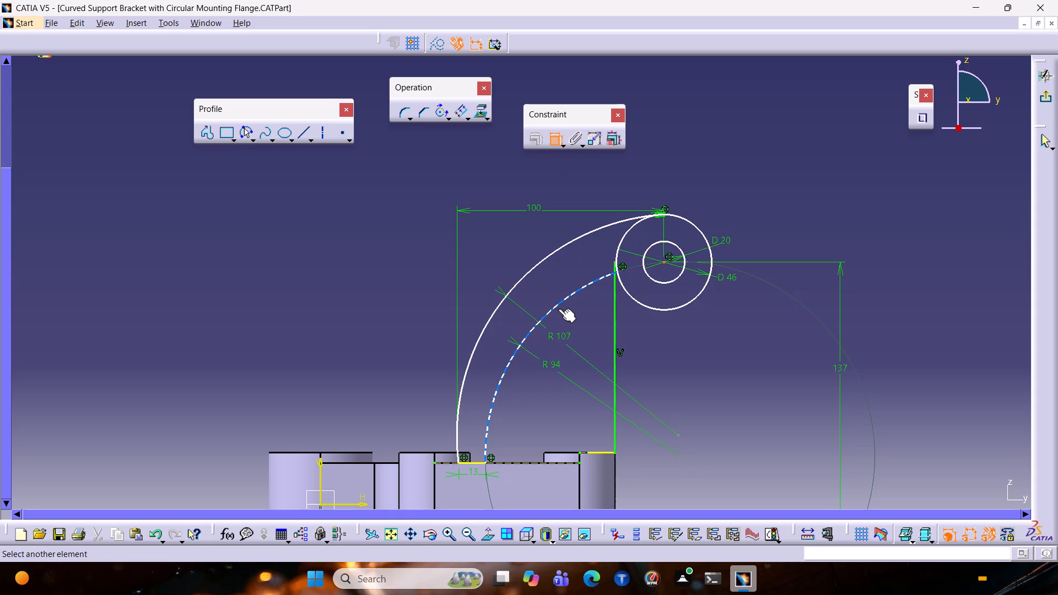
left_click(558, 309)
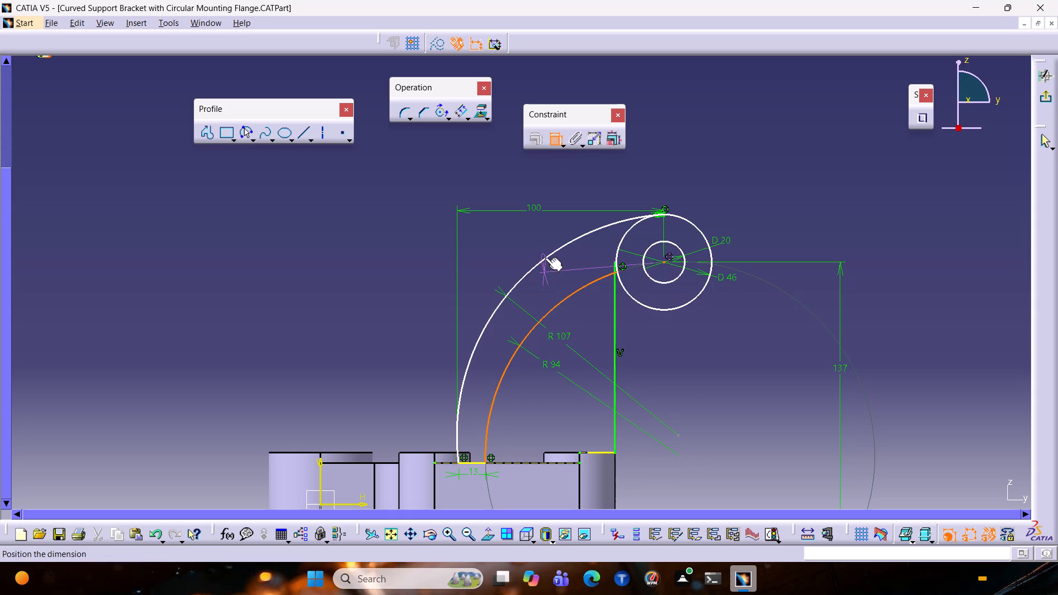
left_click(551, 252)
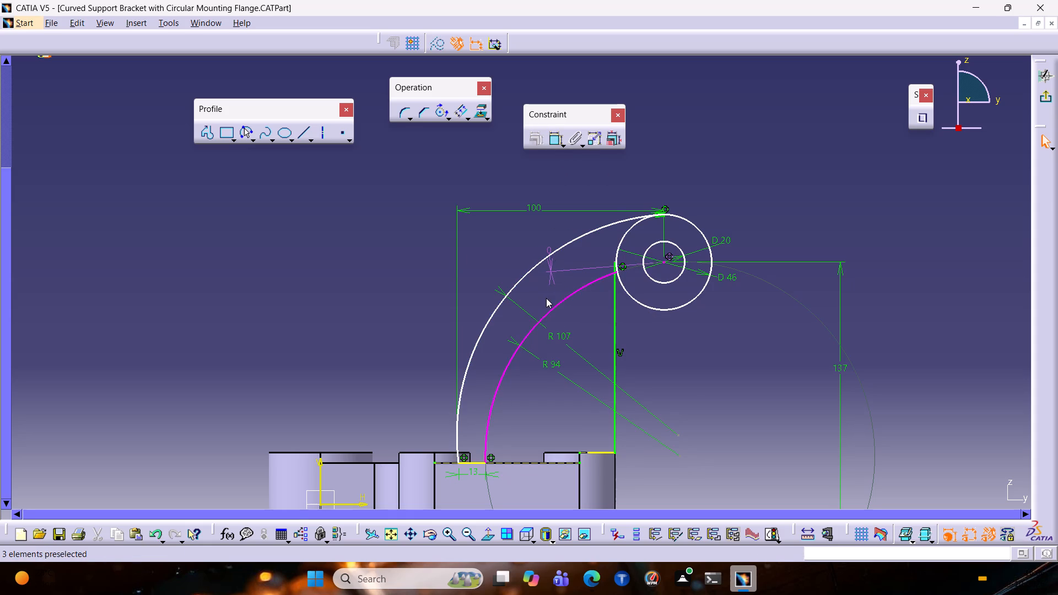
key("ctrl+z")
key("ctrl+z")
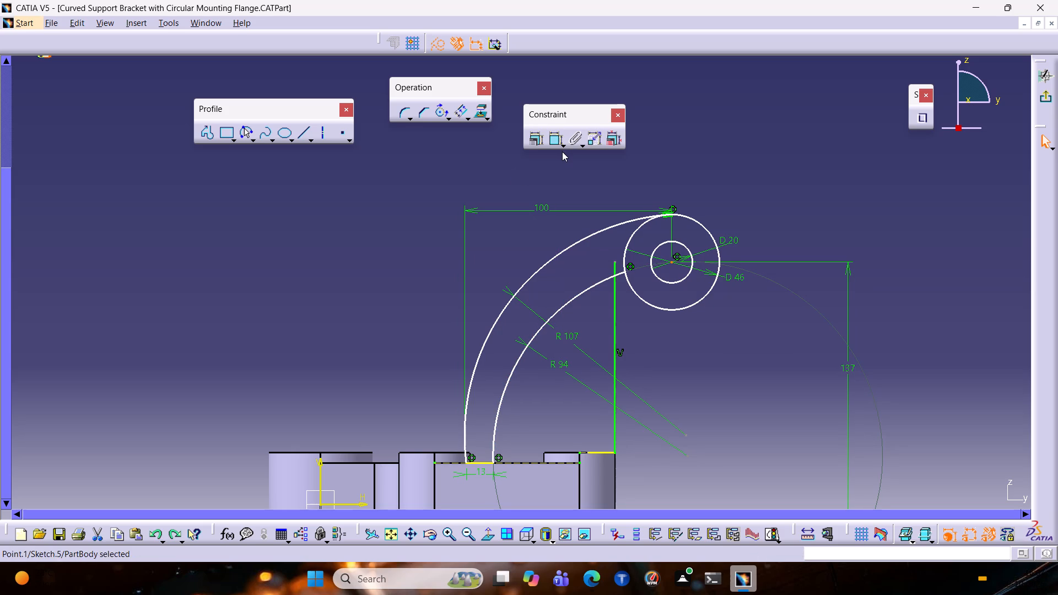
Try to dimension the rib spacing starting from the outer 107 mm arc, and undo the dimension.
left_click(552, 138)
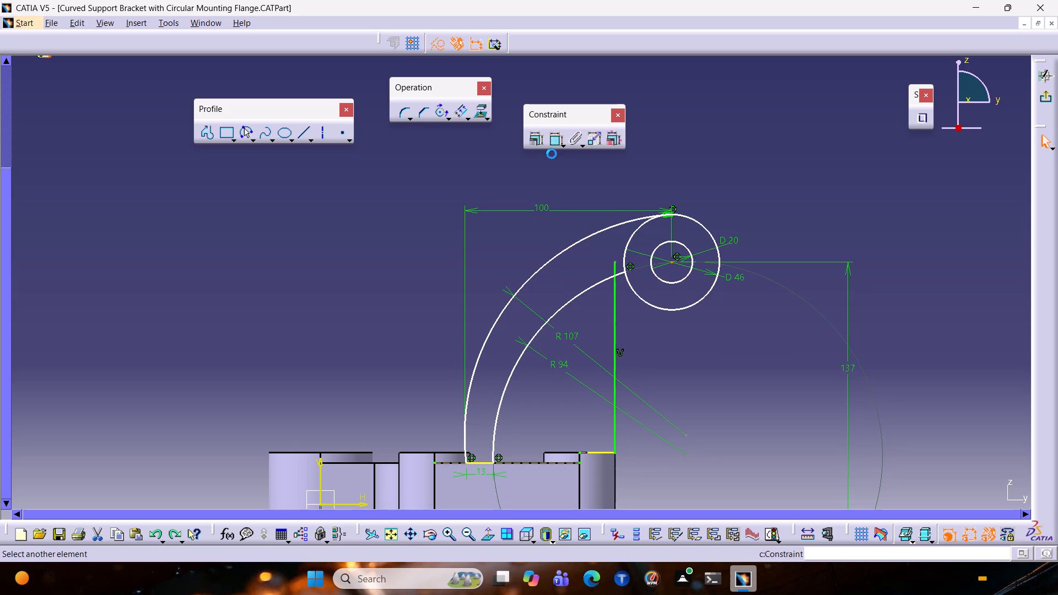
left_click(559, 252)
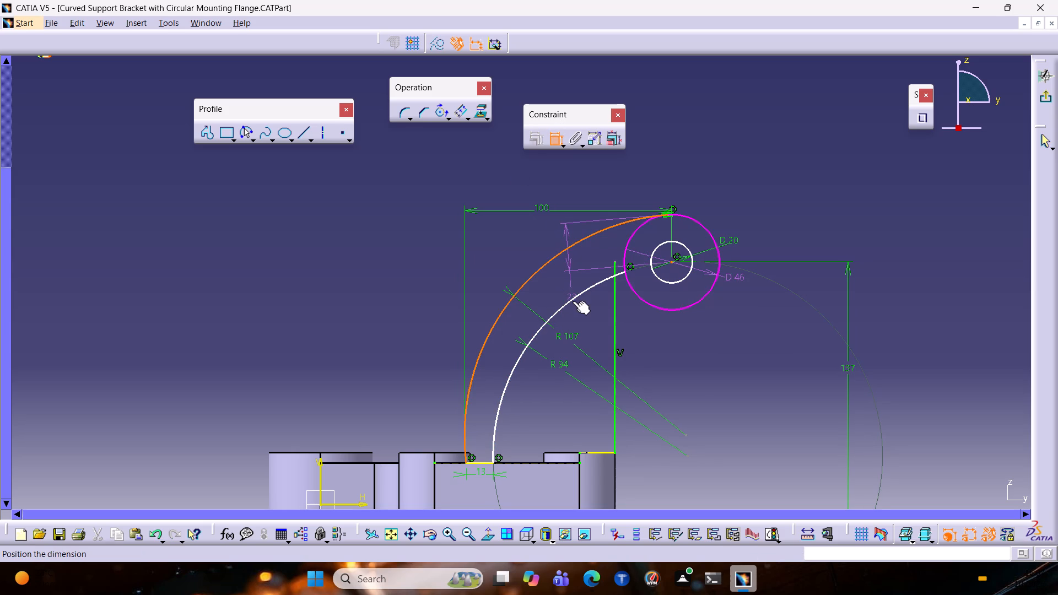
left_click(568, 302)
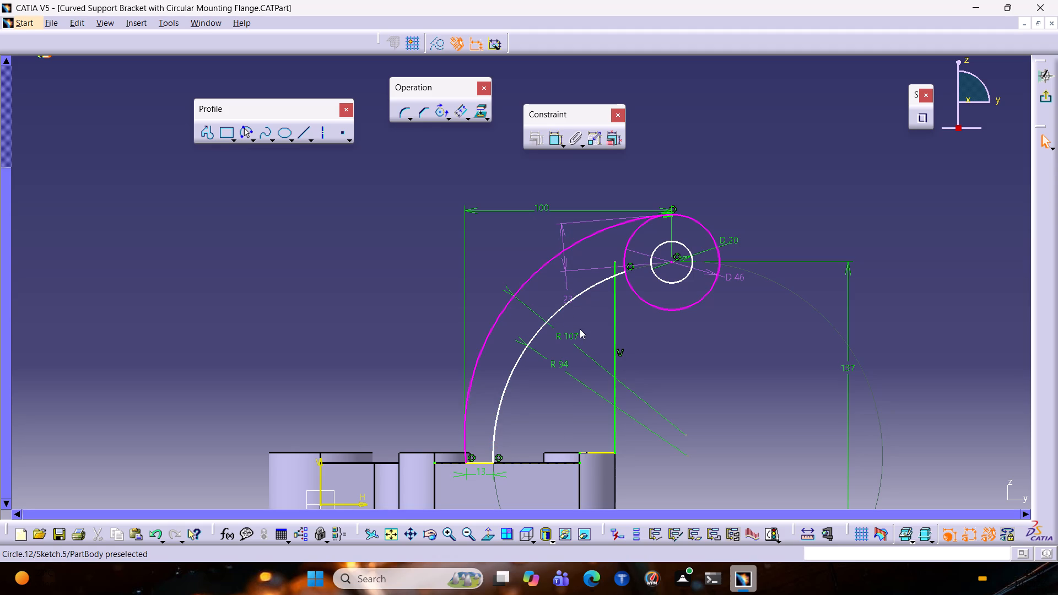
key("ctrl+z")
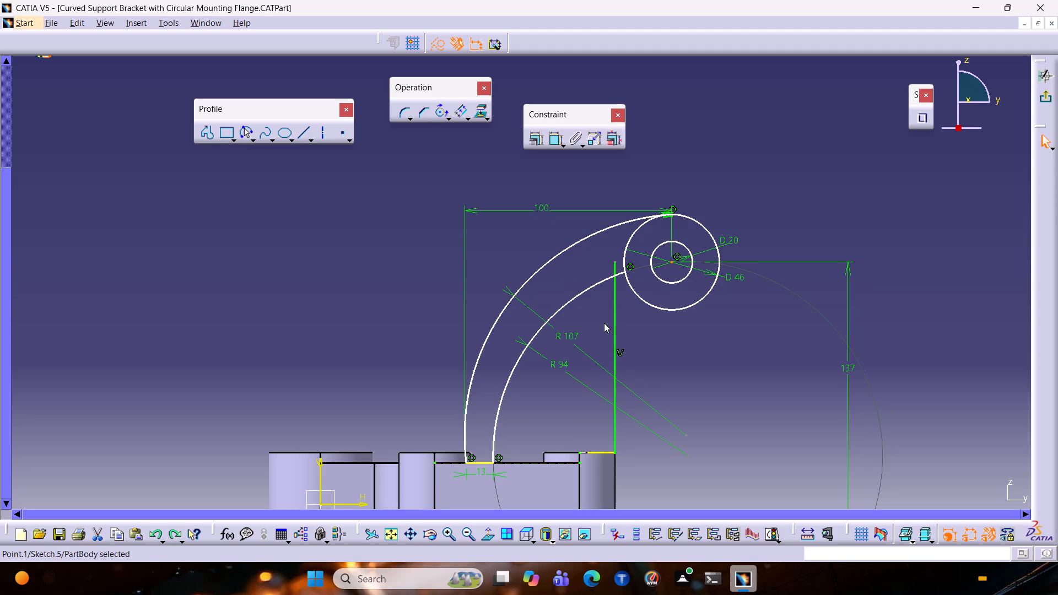
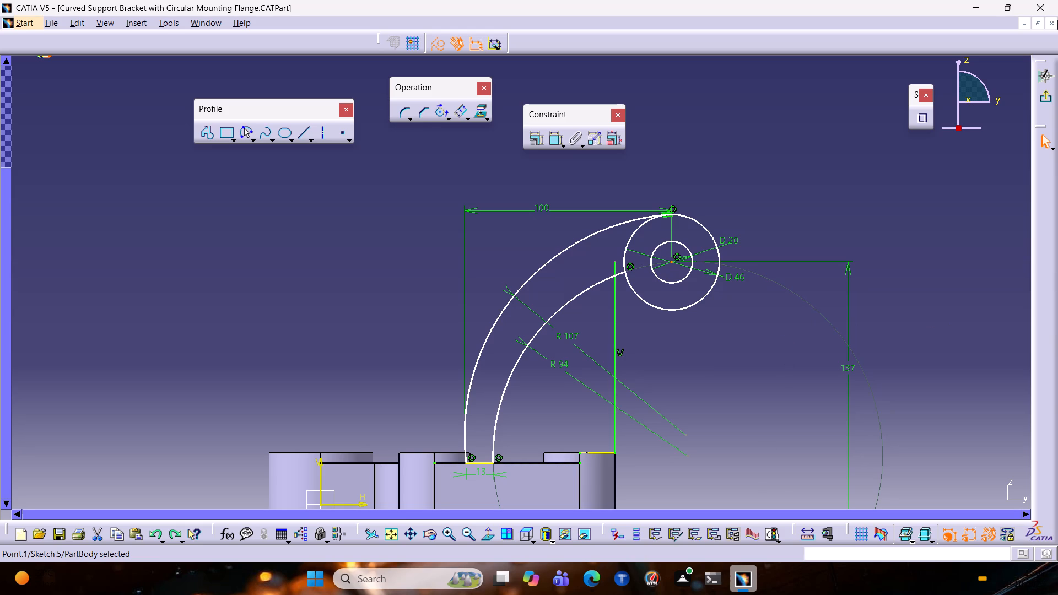
Delete the projected geometry at the base's bottom edge together with the attached 137 mm height dimension.
middle_click_drag(767, 197, 728, 253, "ctrl")
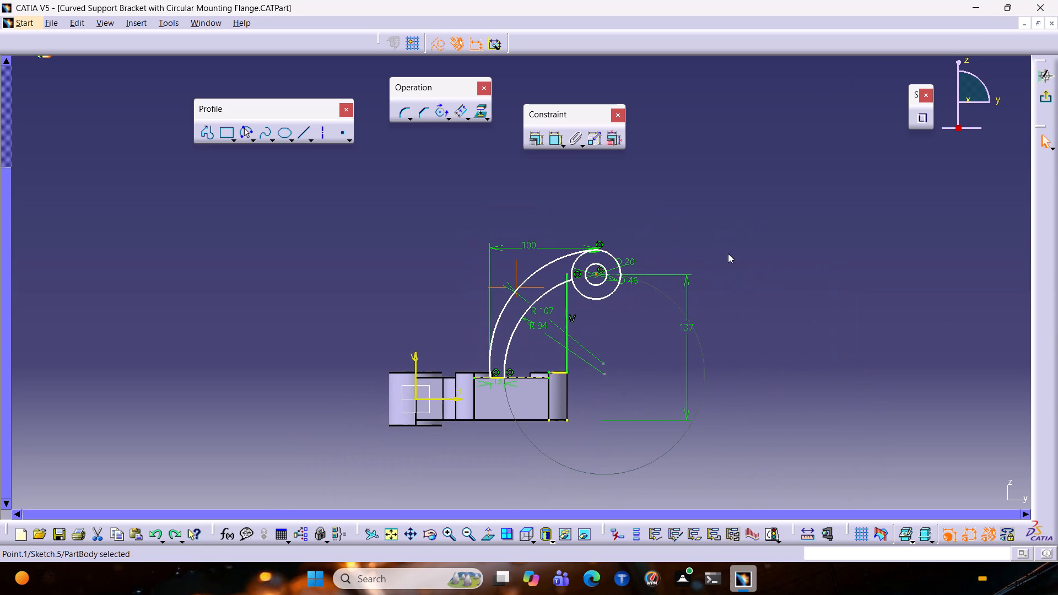
middle_click_drag(728, 253, 730, 252, "ctrl")
middle_click_drag(625, 346, 589, 387)
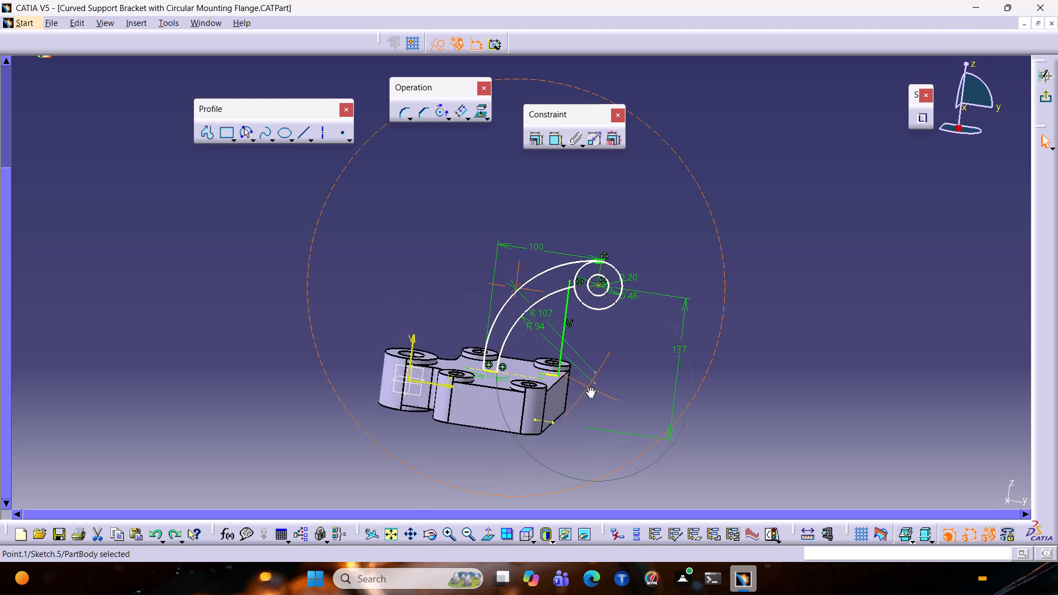
middle_click_drag(589, 387, 617, 335)
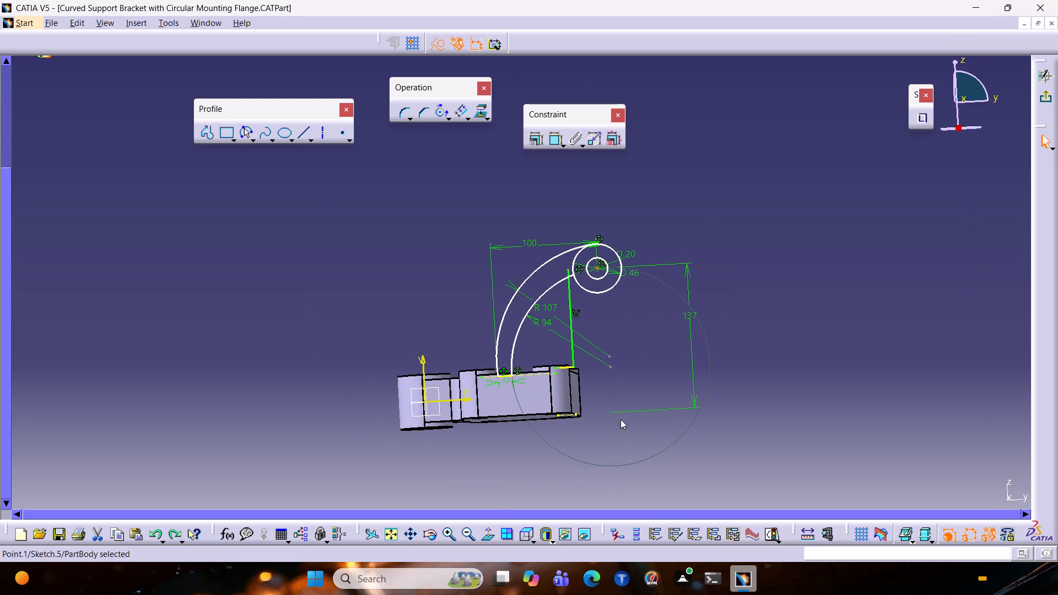
left_click(569, 416)
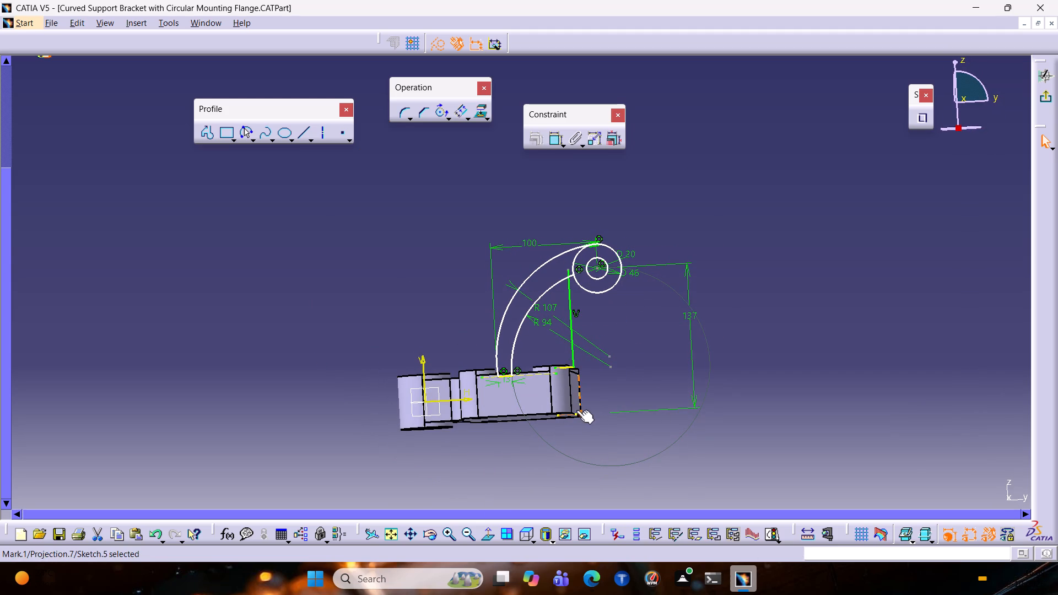
left_click(575, 415)
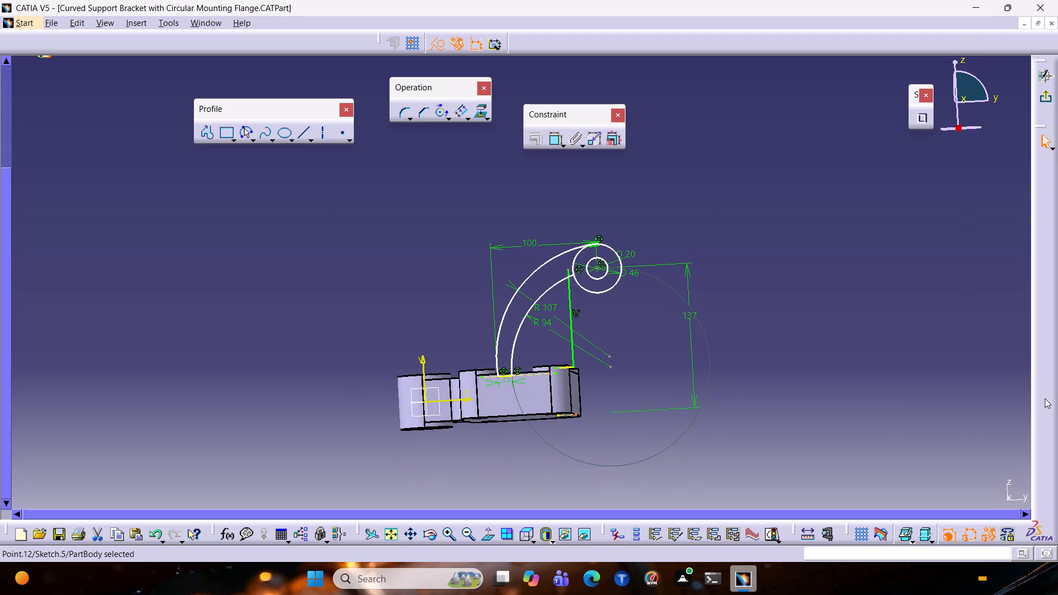
key("Delete")
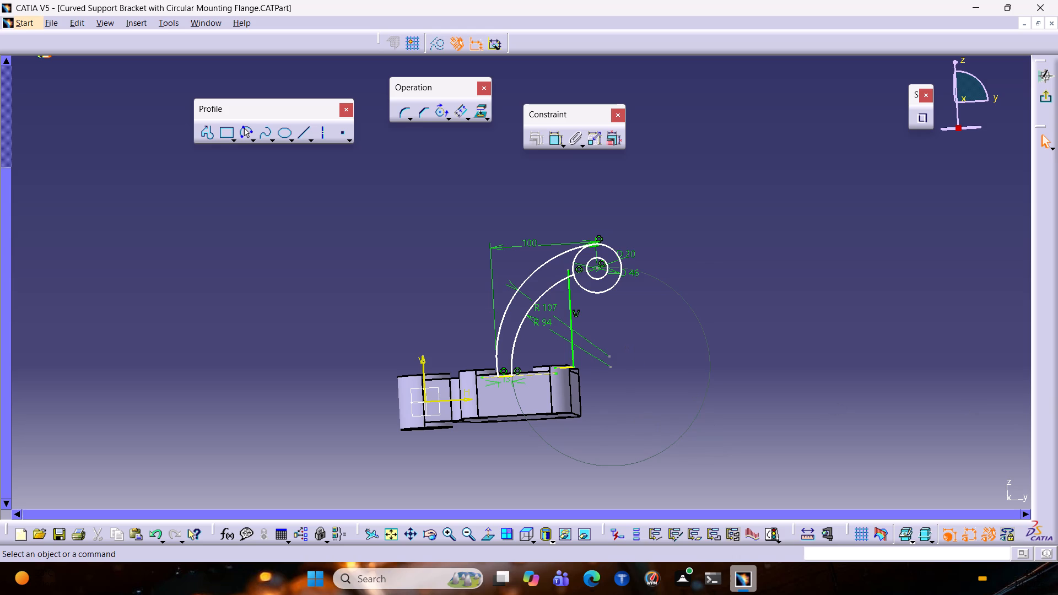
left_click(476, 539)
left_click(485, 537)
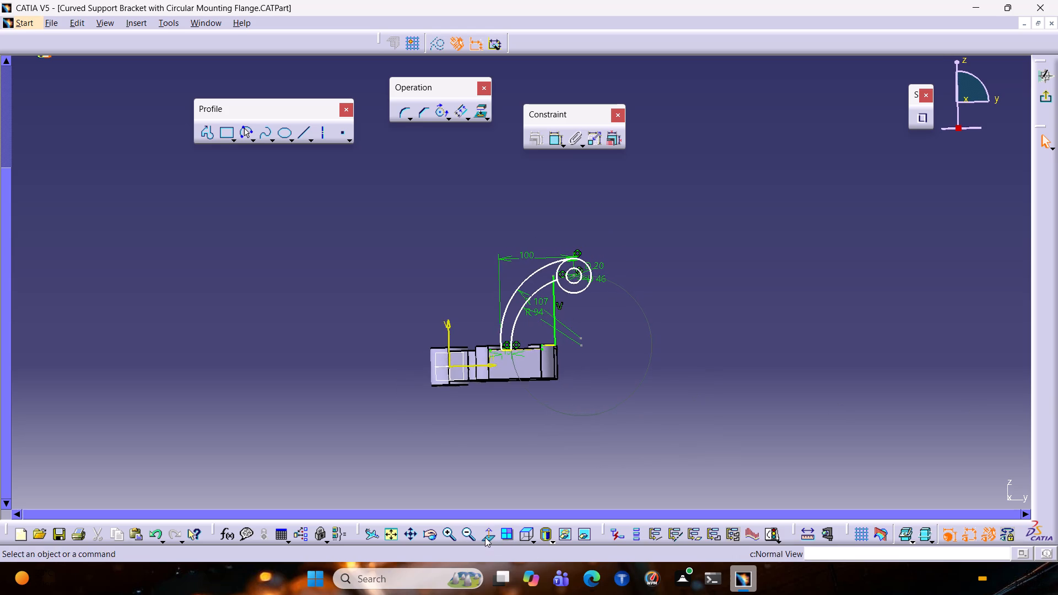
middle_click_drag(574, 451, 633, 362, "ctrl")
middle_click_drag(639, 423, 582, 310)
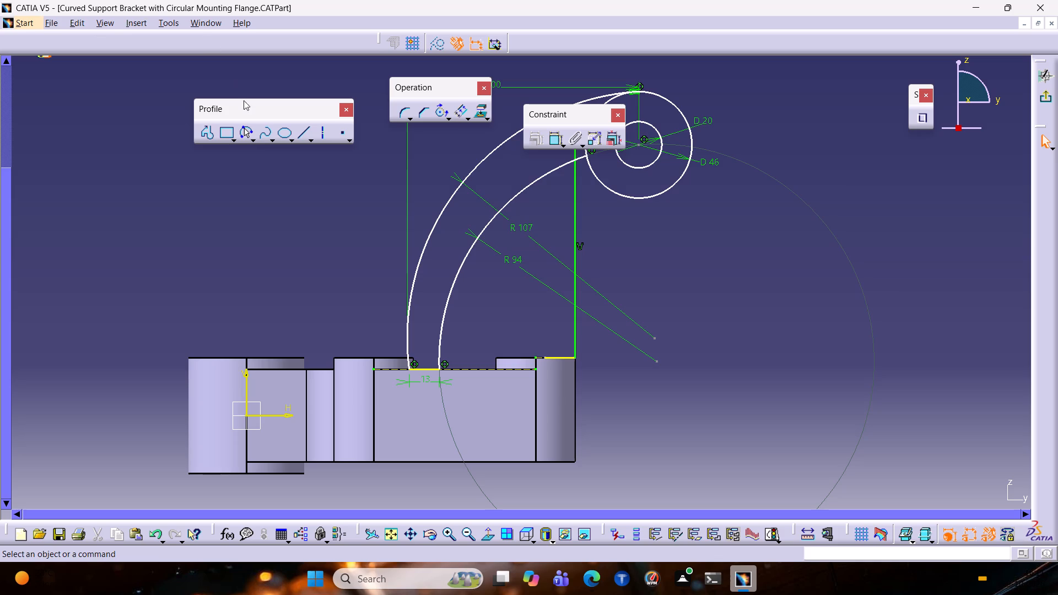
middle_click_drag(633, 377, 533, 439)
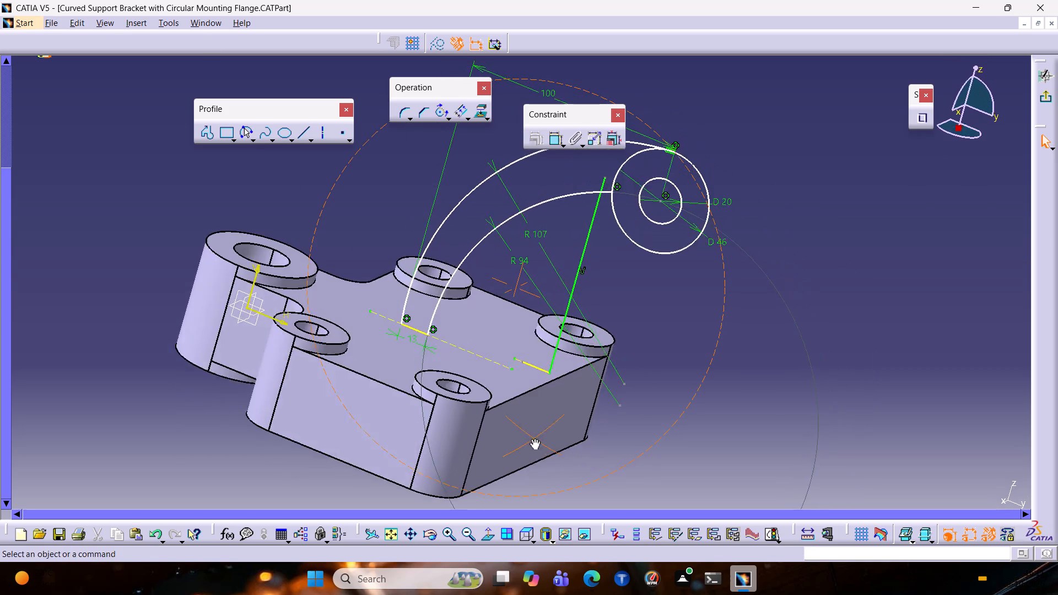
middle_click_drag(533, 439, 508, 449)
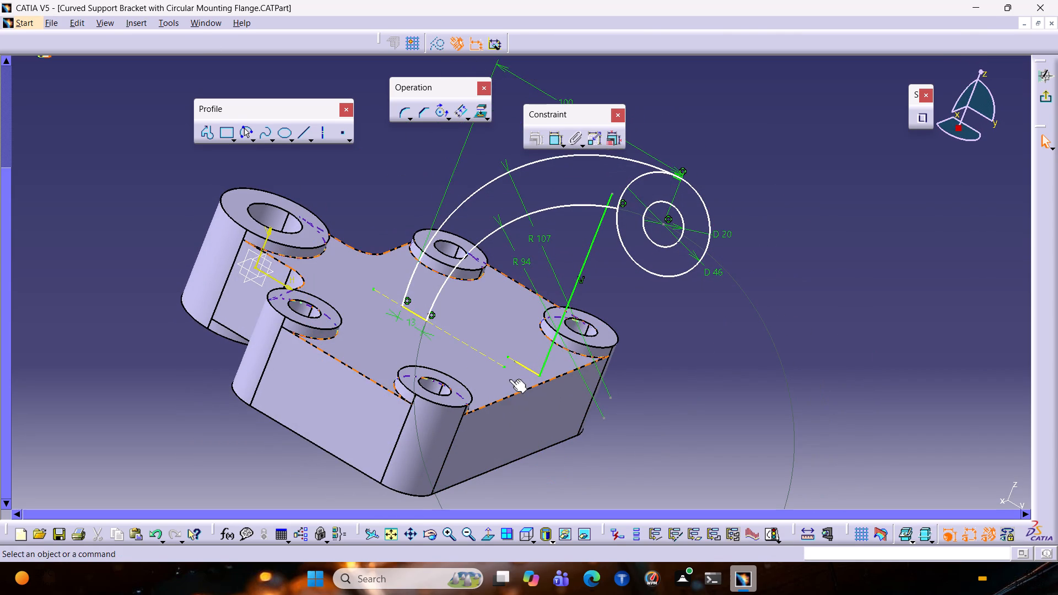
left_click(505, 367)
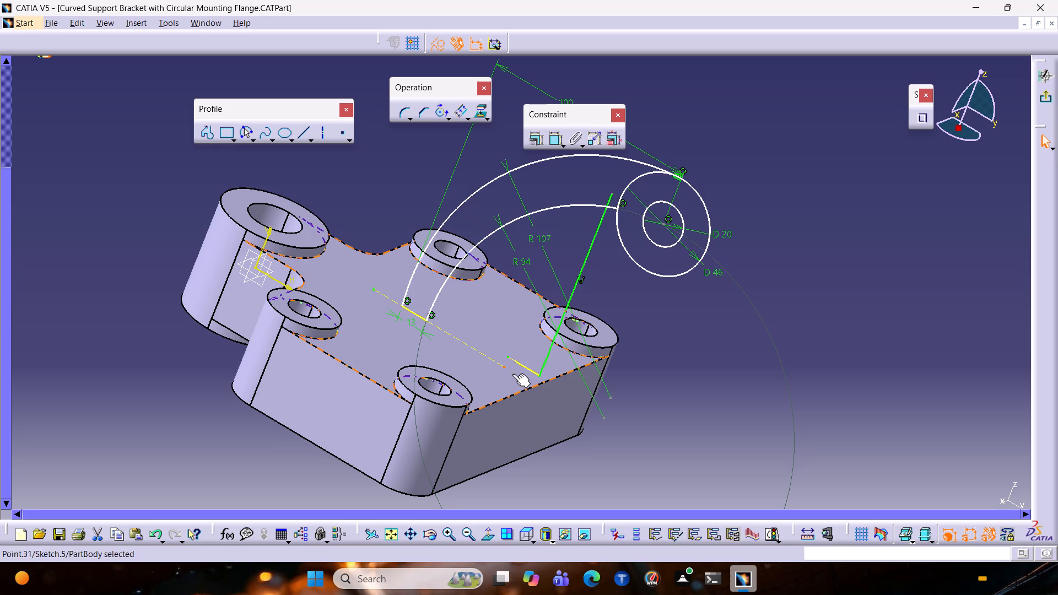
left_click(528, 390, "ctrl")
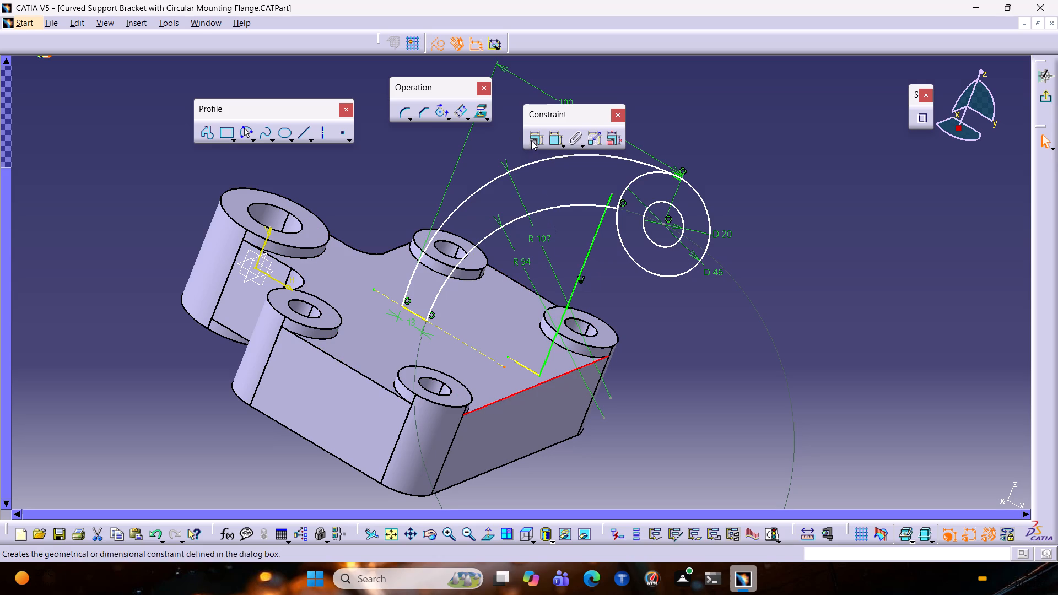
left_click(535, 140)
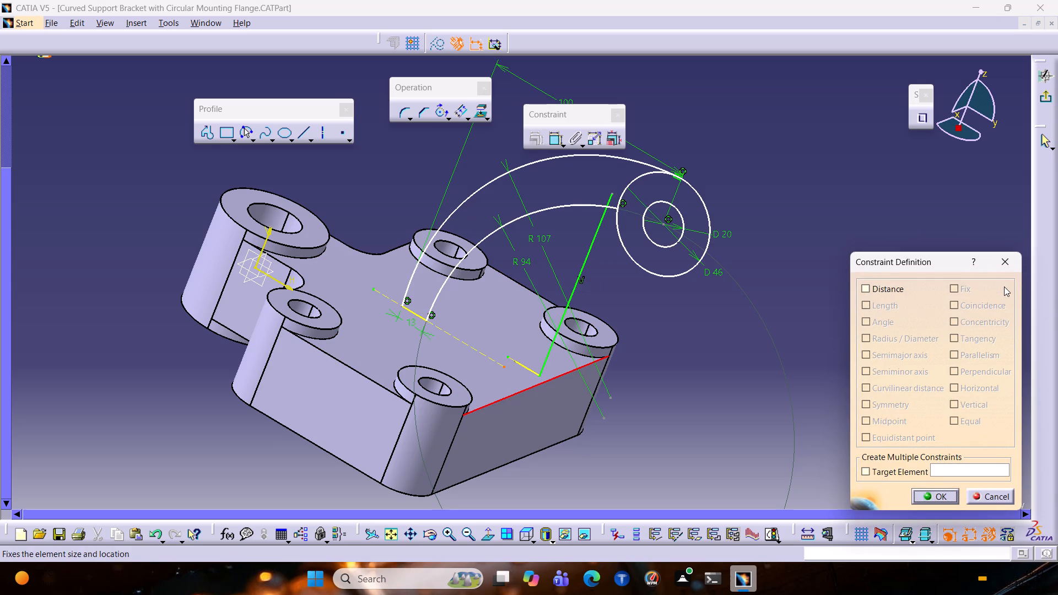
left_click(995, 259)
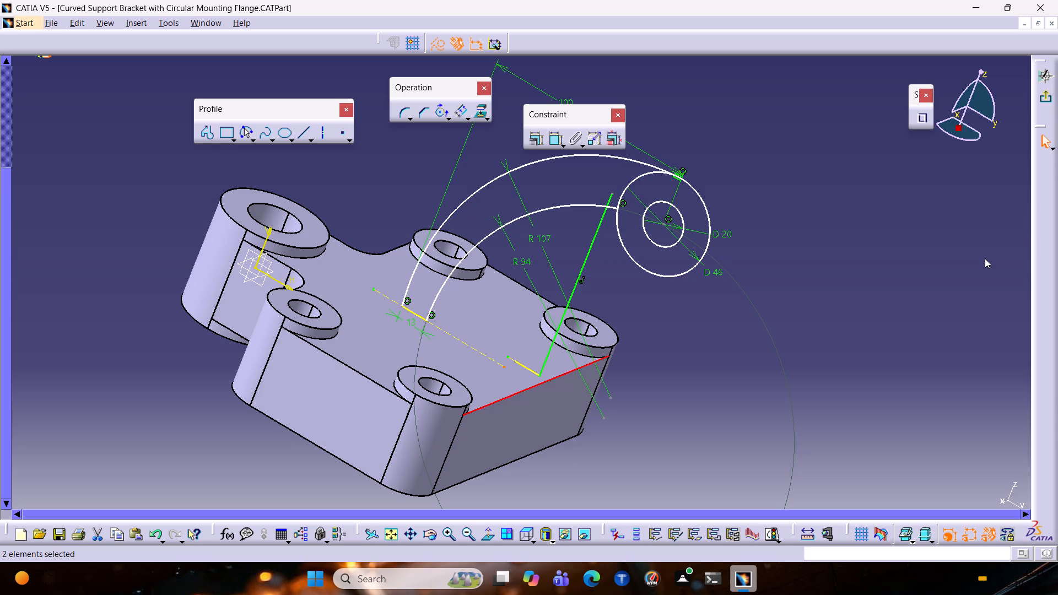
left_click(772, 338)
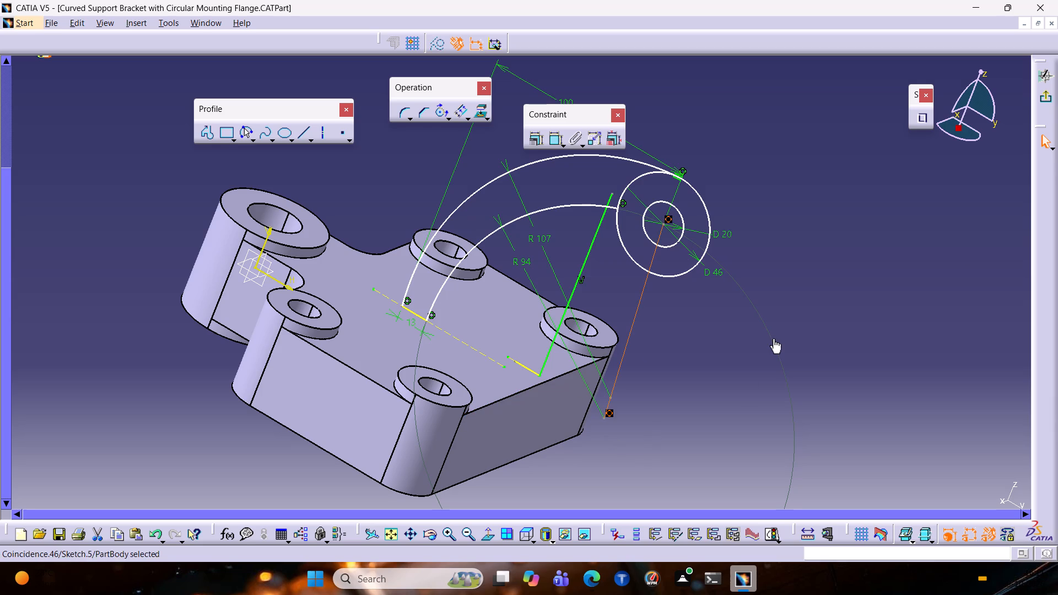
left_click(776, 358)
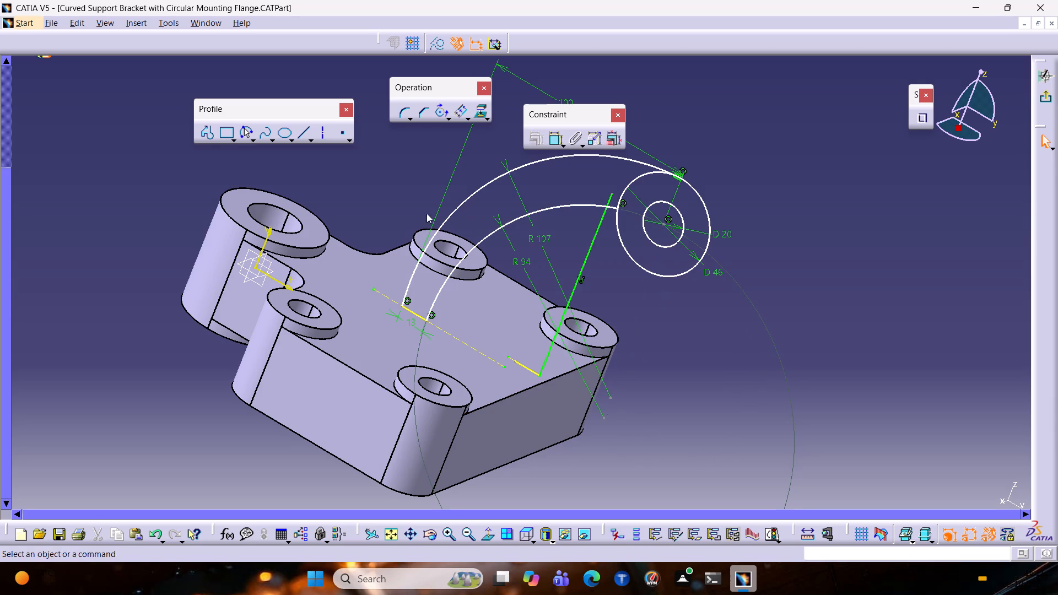
Extend the projected line beneath the rib to the plate's straight outer edge with the Trim tool.
left_click(494, 364)
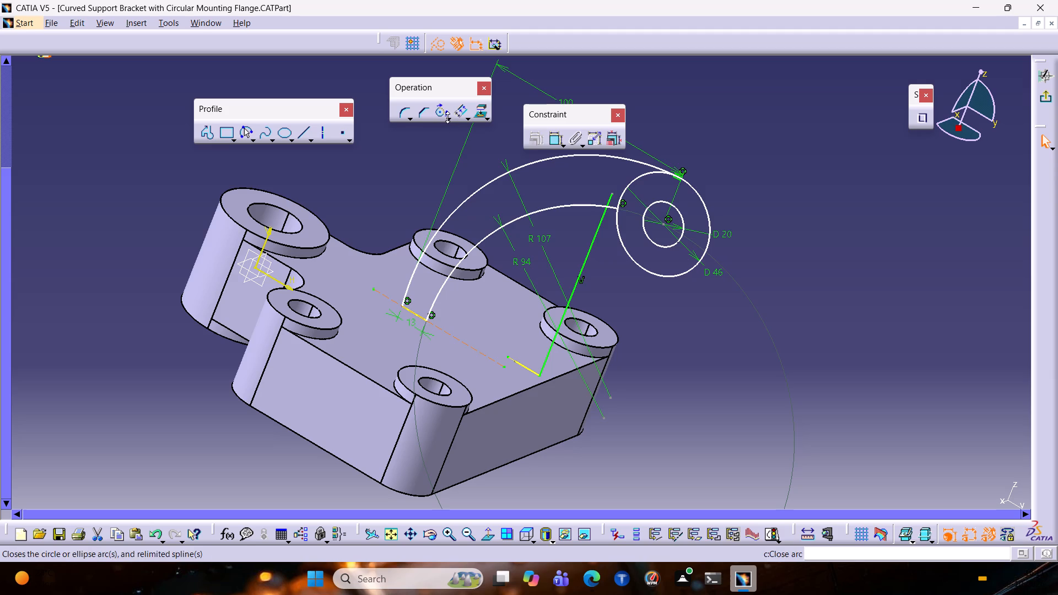
left_click(447, 117)
left_click(471, 132)
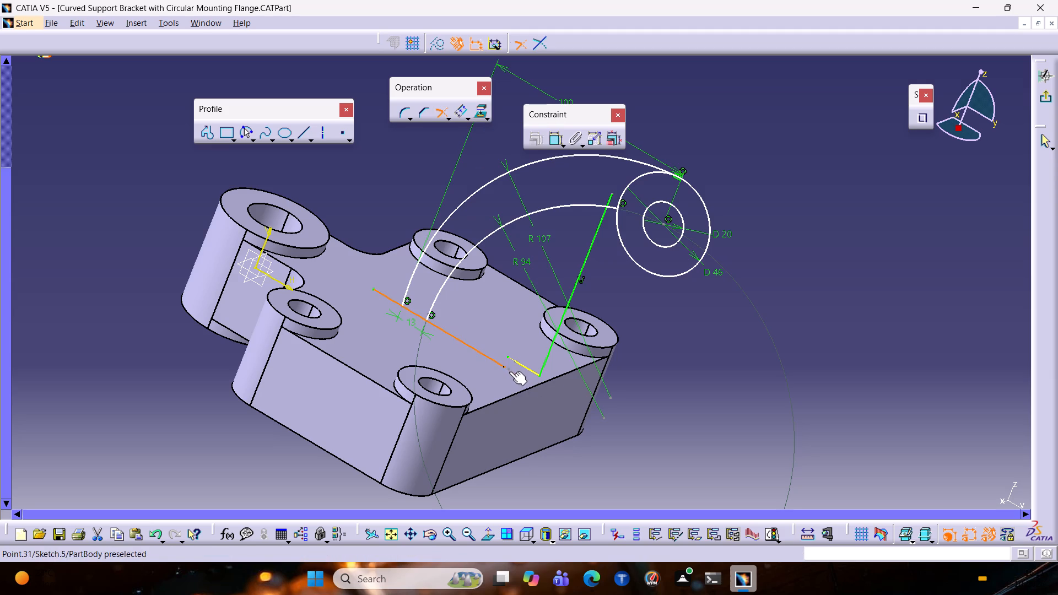
left_click(533, 386)
left_click(658, 405)
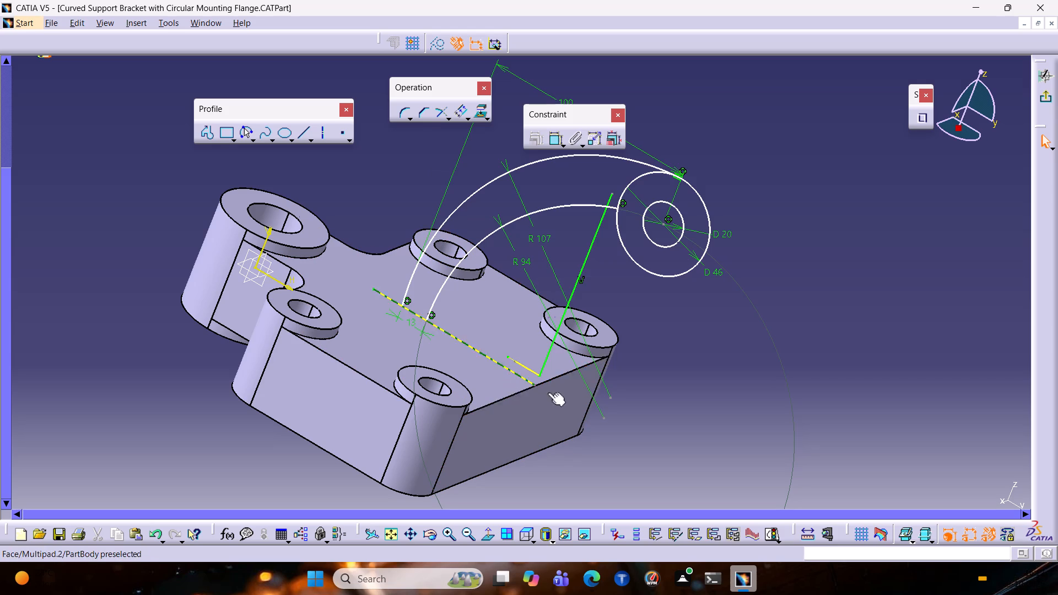
Delete the short projected line near the plate's outer edge and the arm's vertical line, including the leftover projected segment.
middle_click_drag(627, 429, 495, 338)
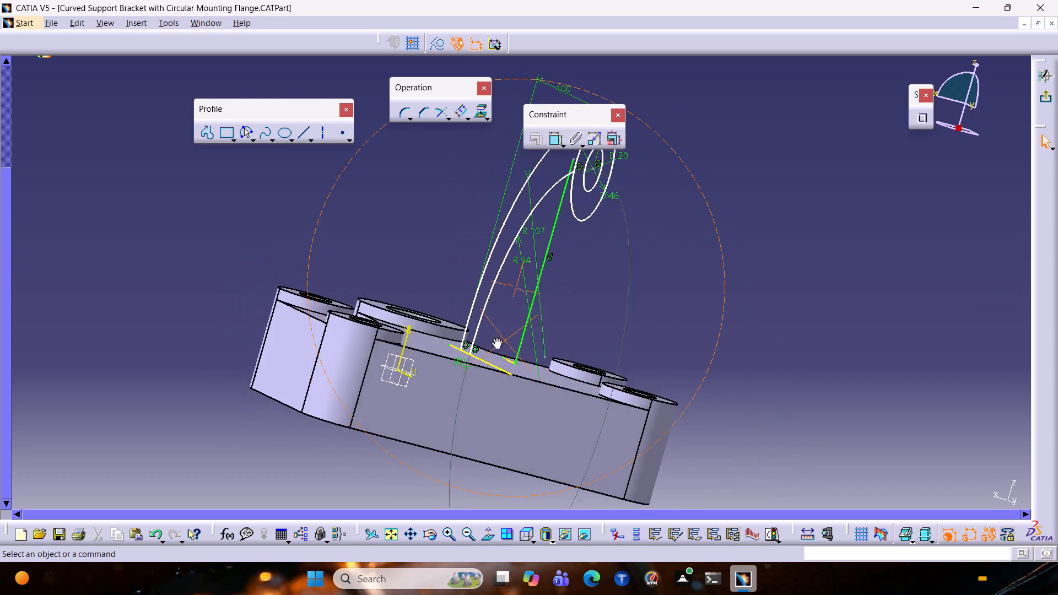
middle_click_drag(495, 338, 657, 417)
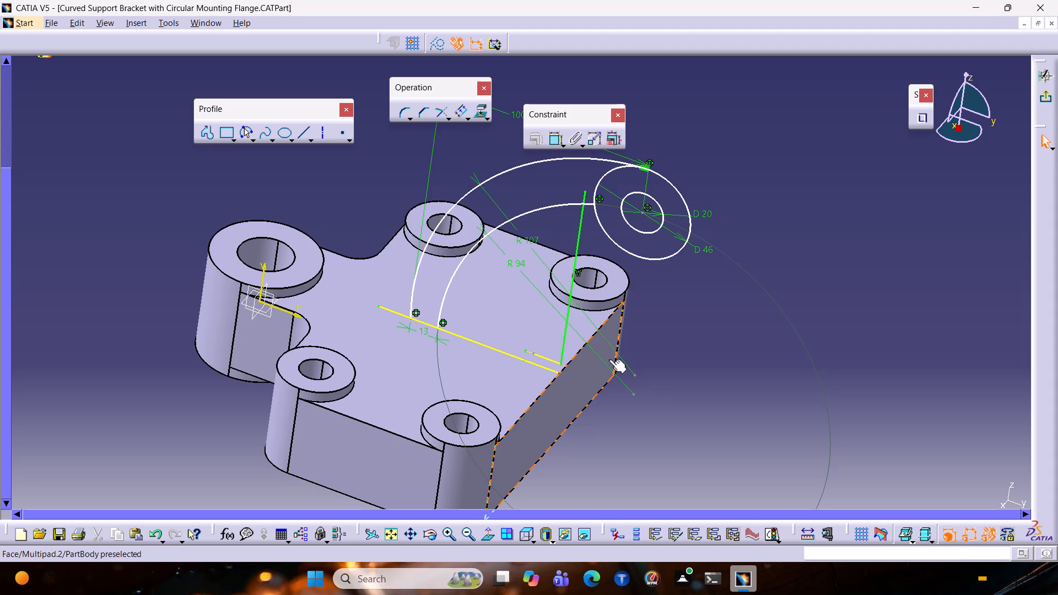
middle_click_drag(708, 273, 695, 292, "ctrl")
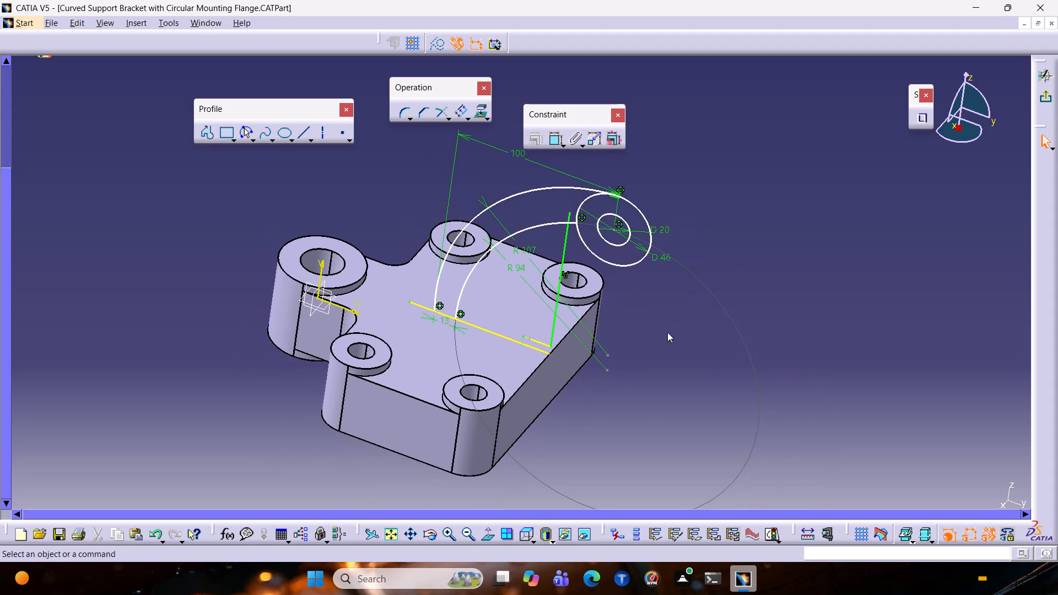
middle_click_drag(709, 383, 721, 278)
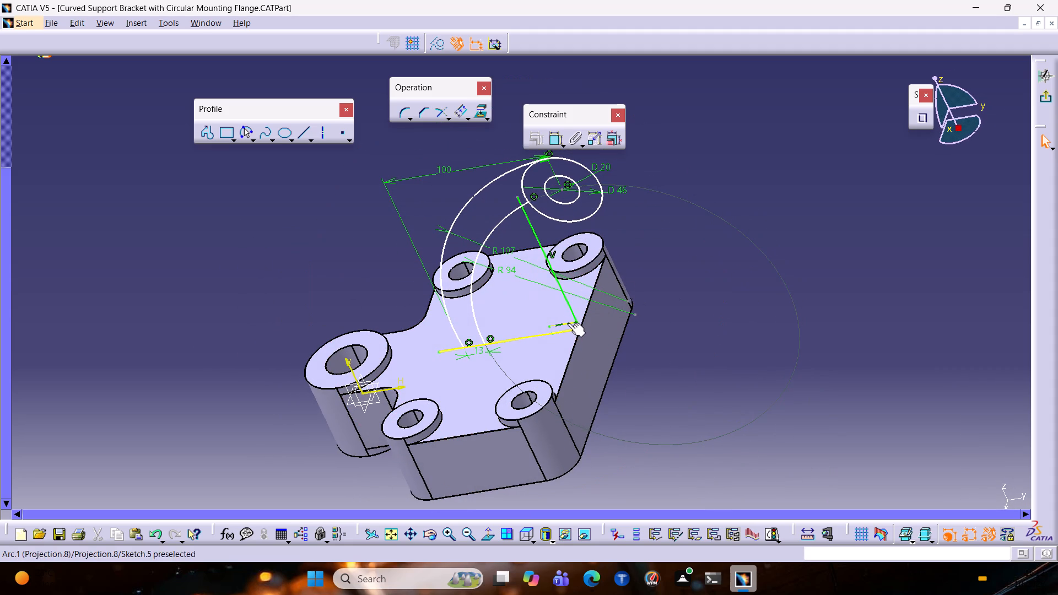
left_click(569, 323)
key("Delete")
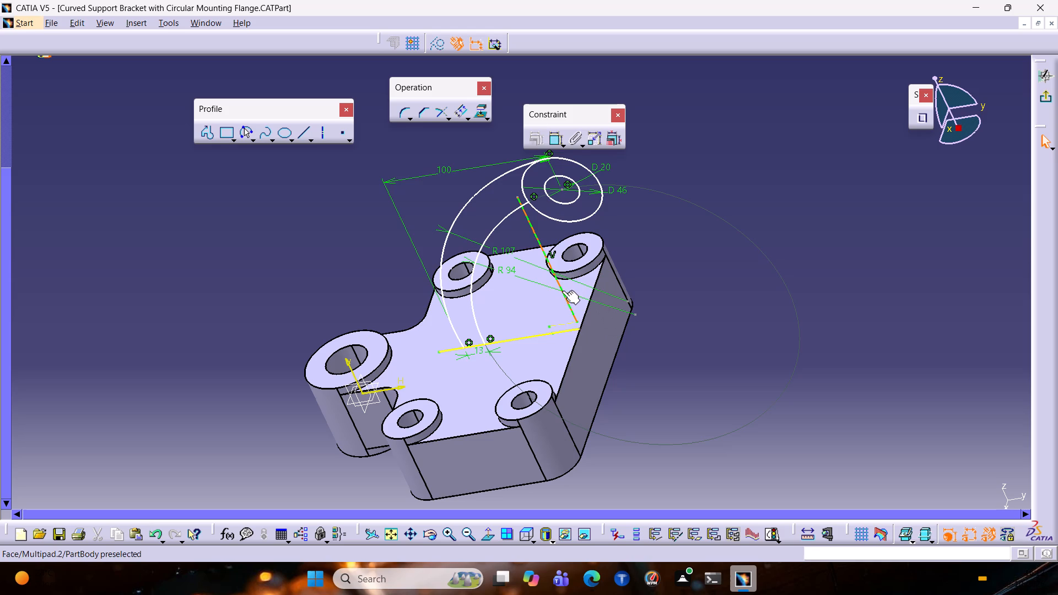
left_click(559, 292)
key("Delete")
left_click(556, 326)
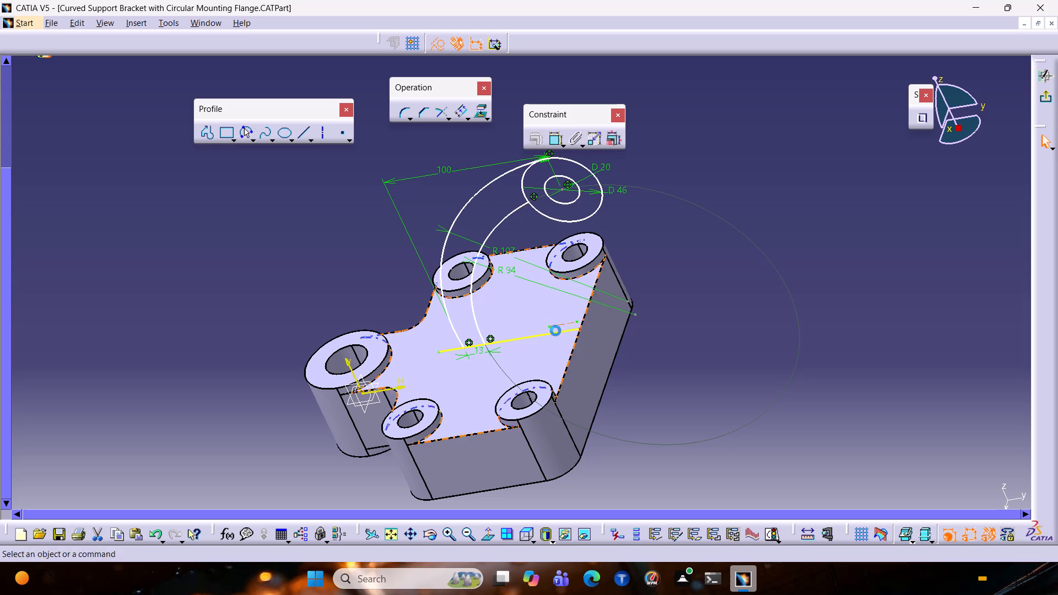
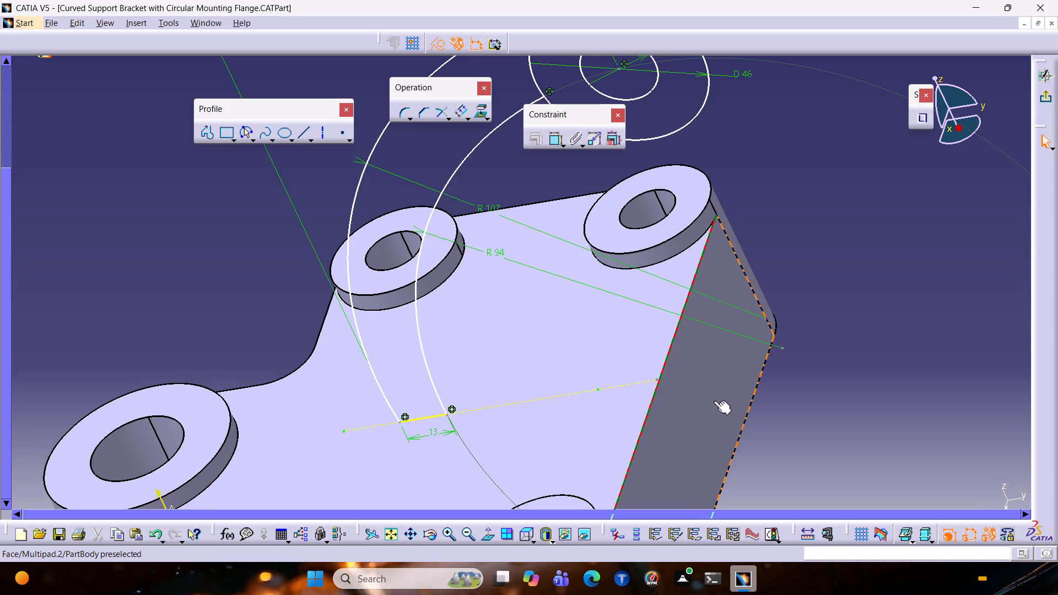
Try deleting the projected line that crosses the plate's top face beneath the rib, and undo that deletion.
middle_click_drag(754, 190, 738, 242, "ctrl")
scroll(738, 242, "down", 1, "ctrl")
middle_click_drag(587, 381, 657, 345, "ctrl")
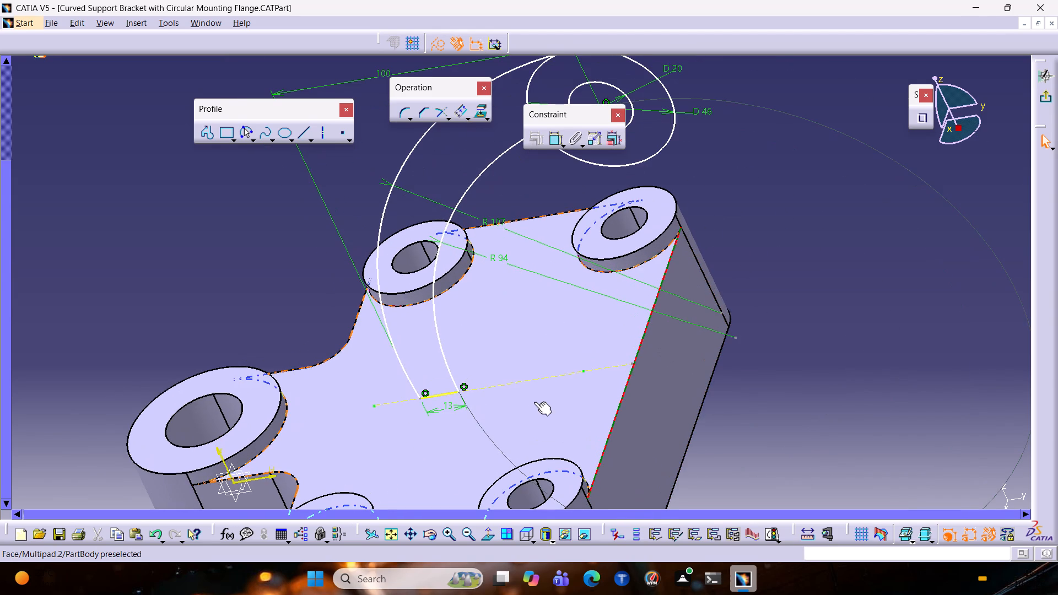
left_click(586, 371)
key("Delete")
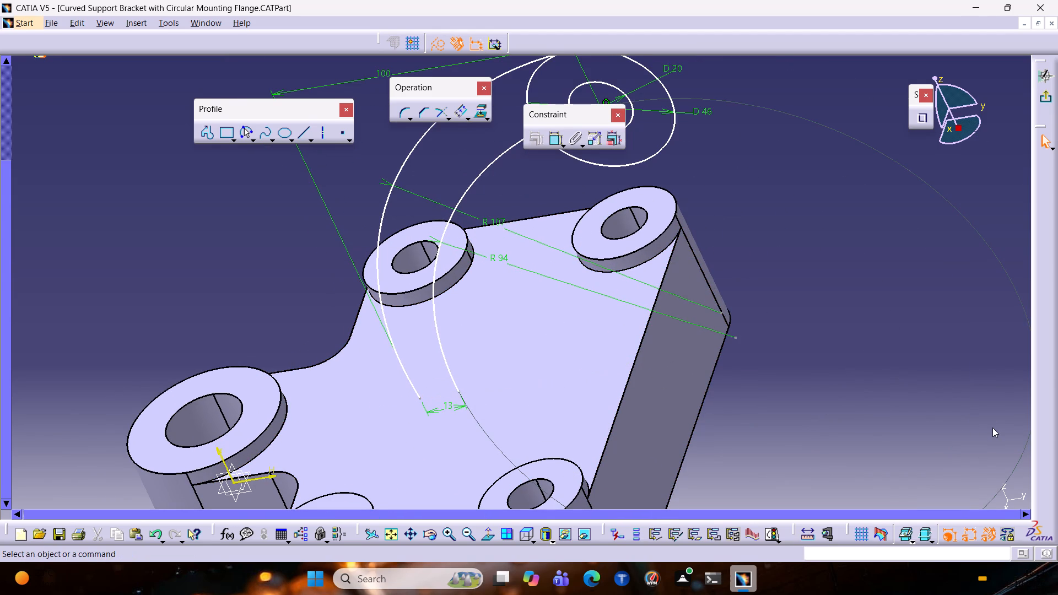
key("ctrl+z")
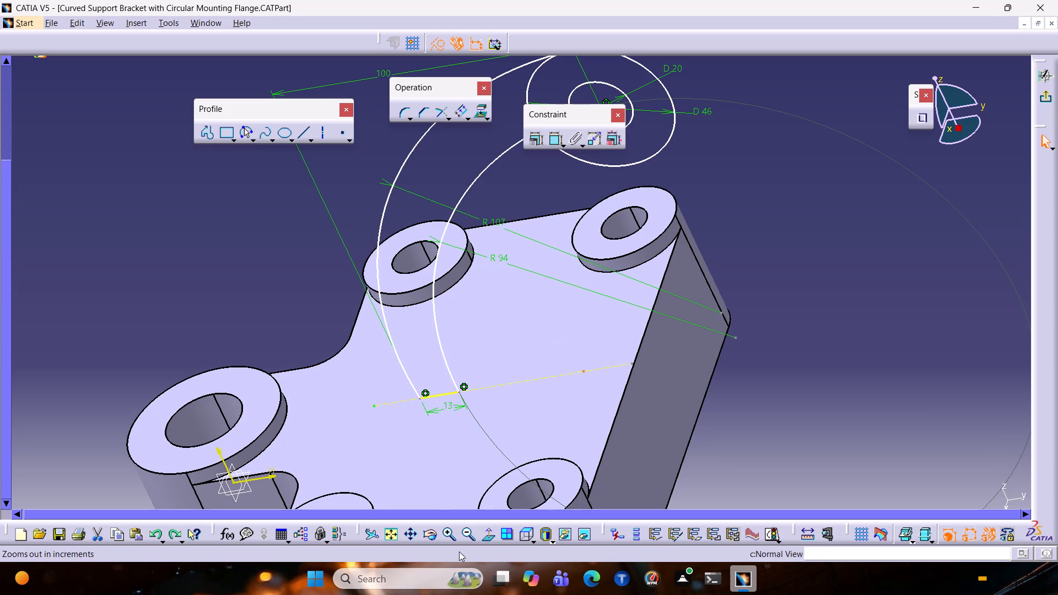
Examine how the projected line and its short solid segment sit at the rib's base, both normal to the sketch and at an angle.
left_click(484, 537)
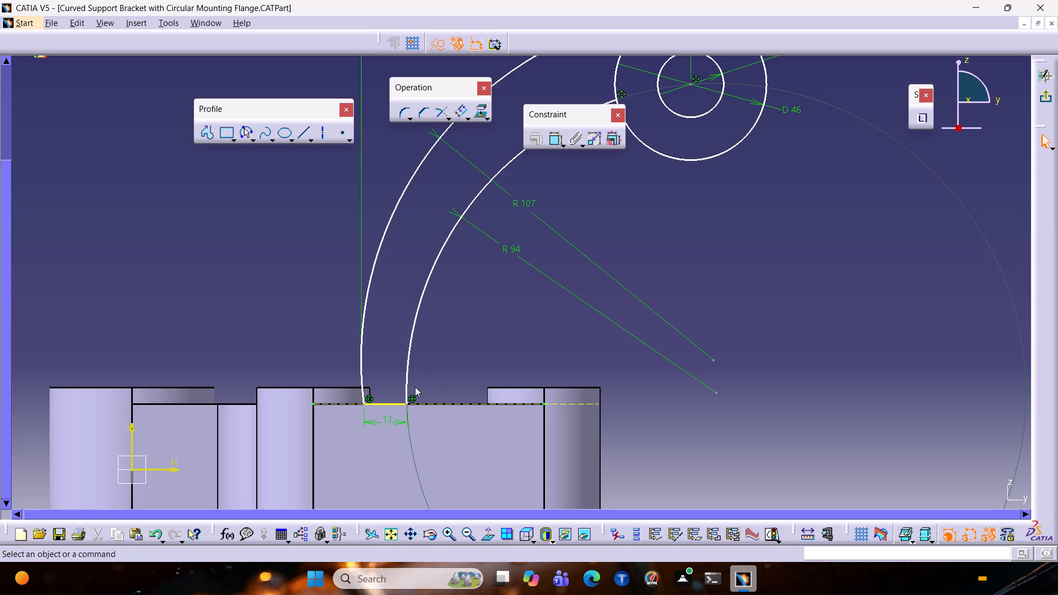
left_click(380, 405)
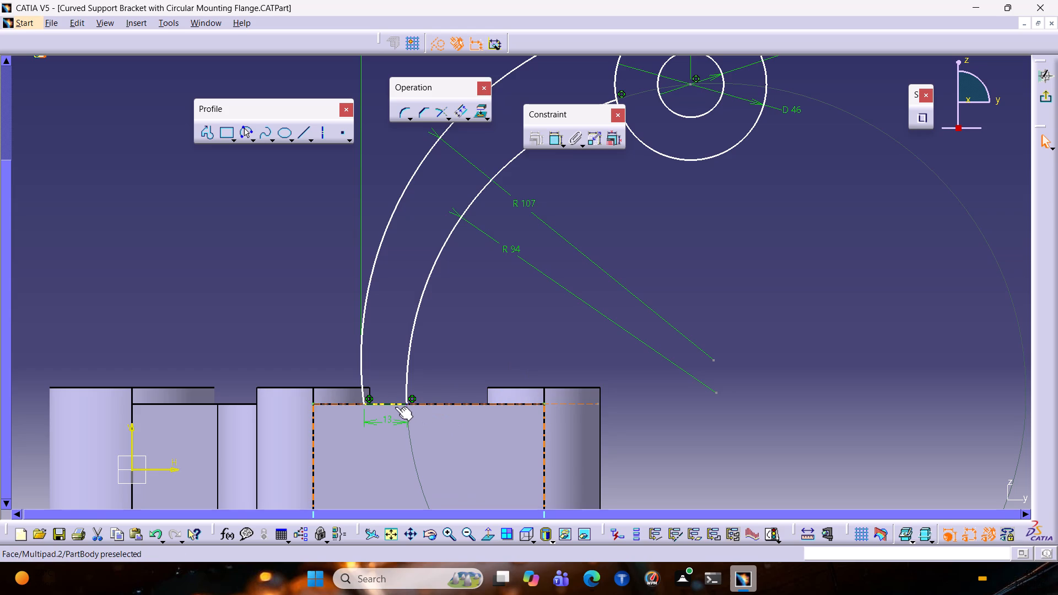
left_click(395, 402)
left_click(389, 431)
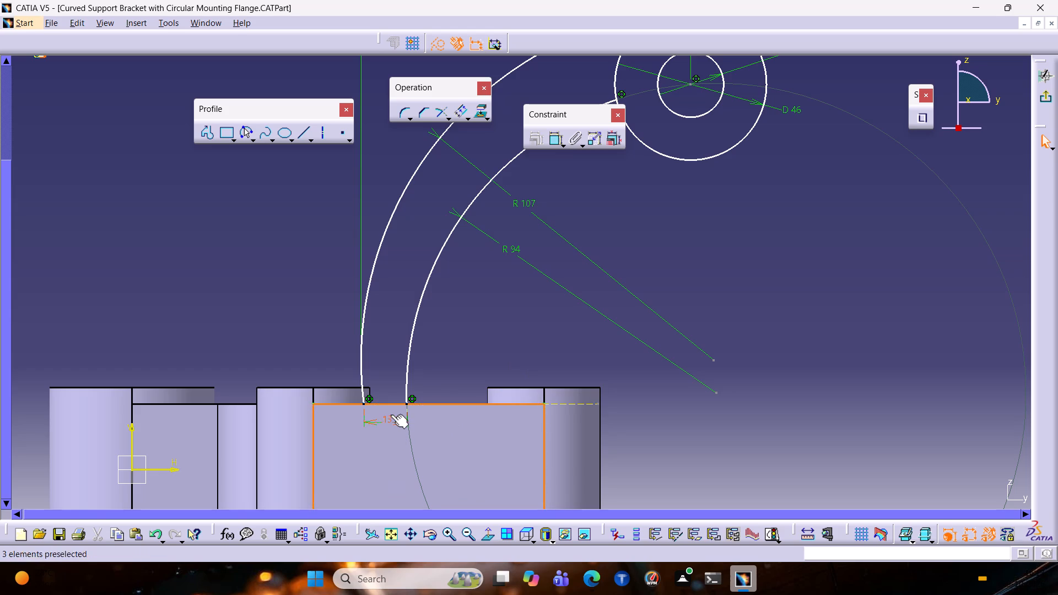
left_click(389, 404)
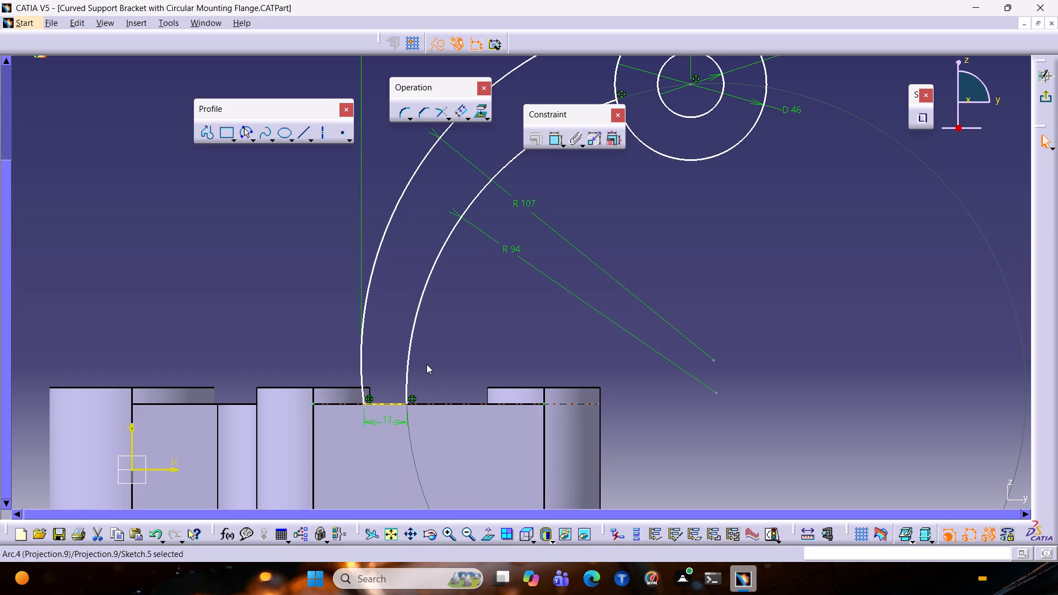
middle_click_drag(424, 365, 411, 390)
left_click(394, 404)
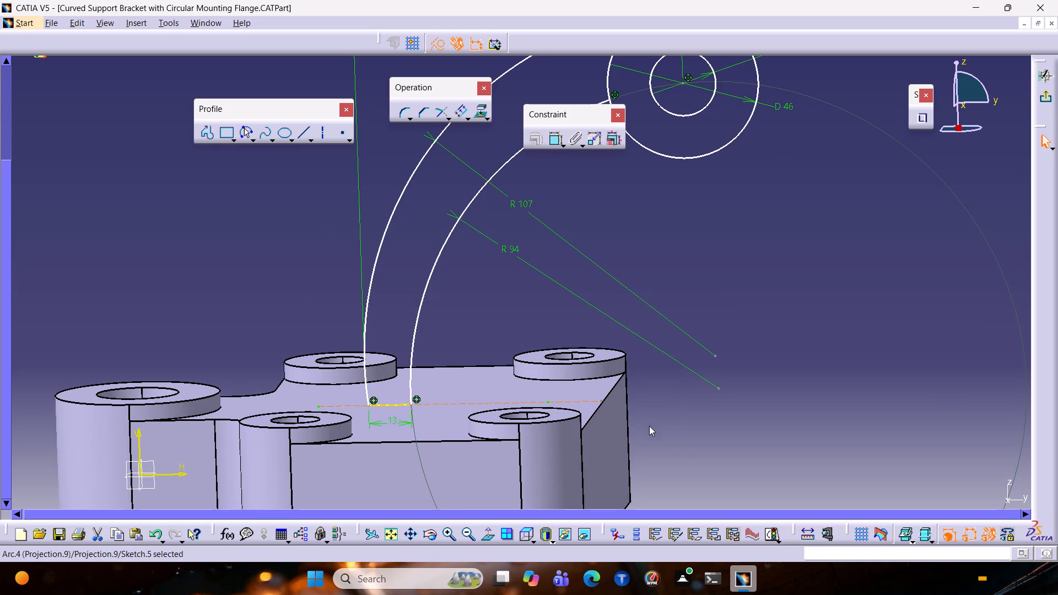
middle_click_drag(645, 433, 633, 451, "ctrl")
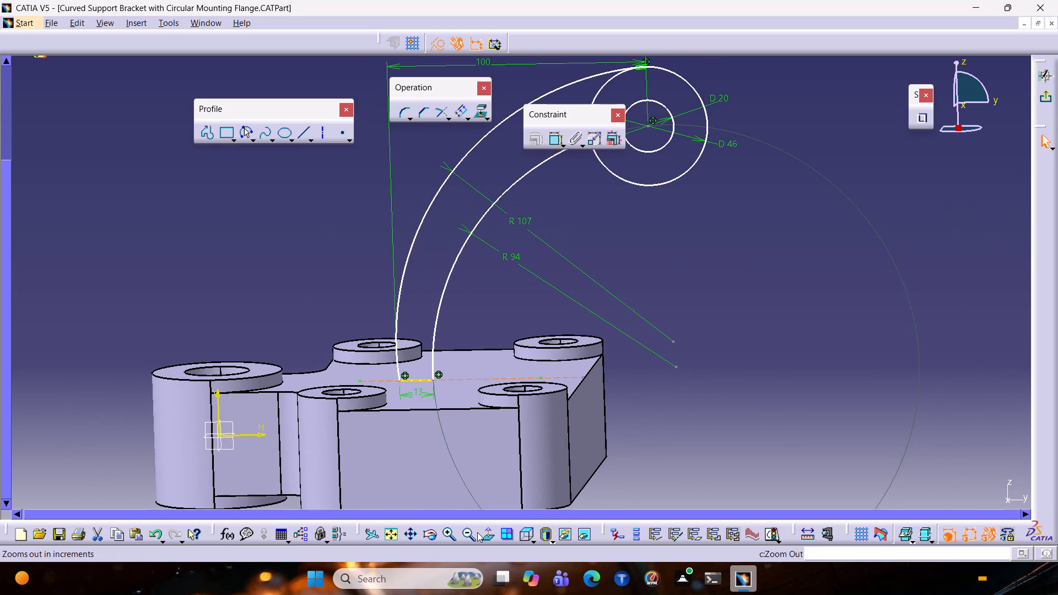
left_click(487, 531)
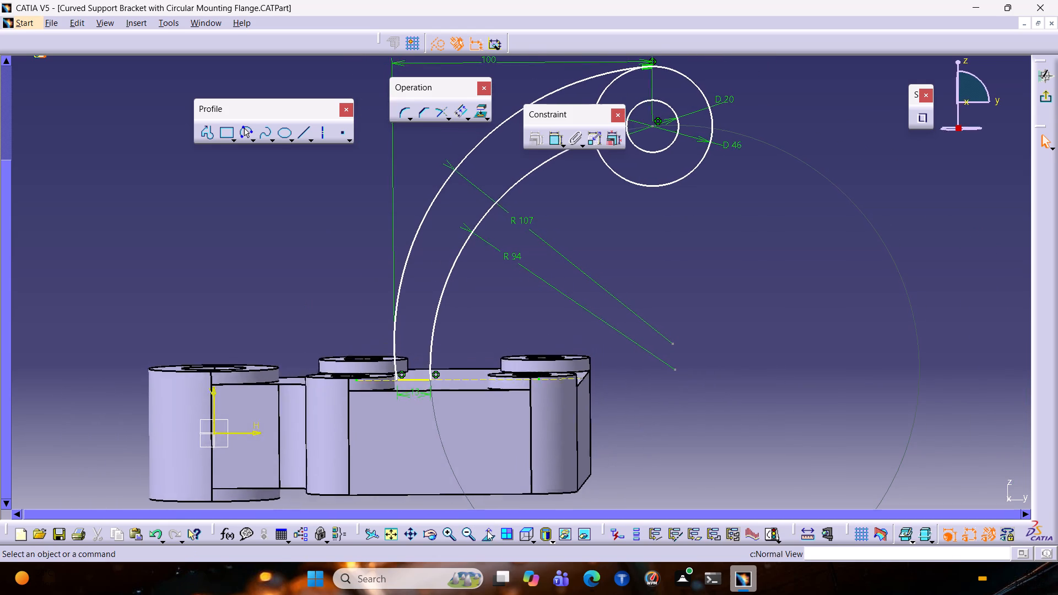
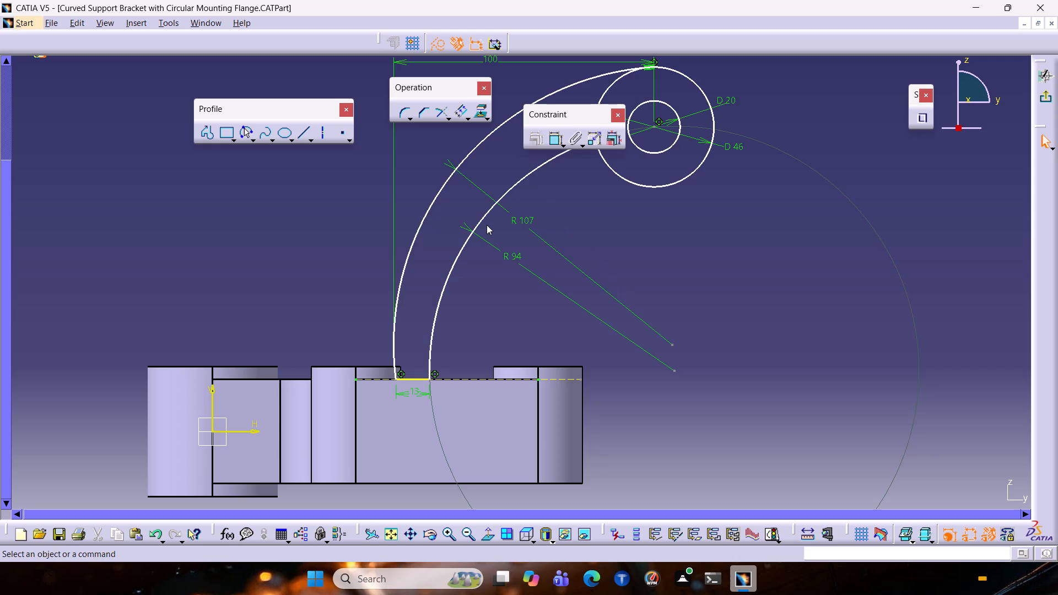
Constrain the end of the projected dashed line coincident with the plate's outer top edge.
middle_click_drag(523, 340, 522, 341)
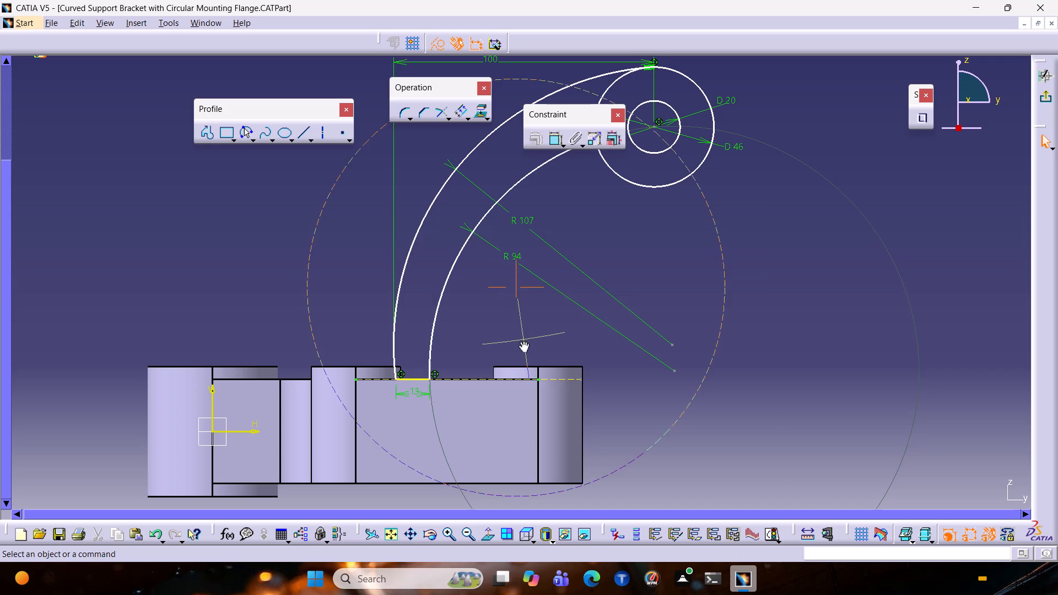
middle_click_drag(522, 341, 501, 432)
left_click(507, 367)
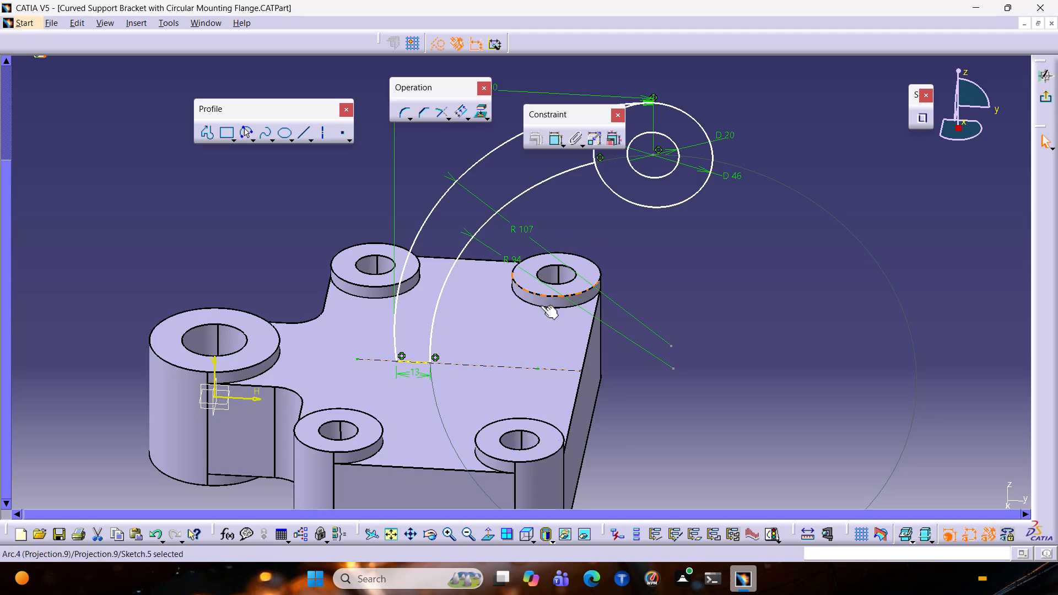
left_click(620, 384)
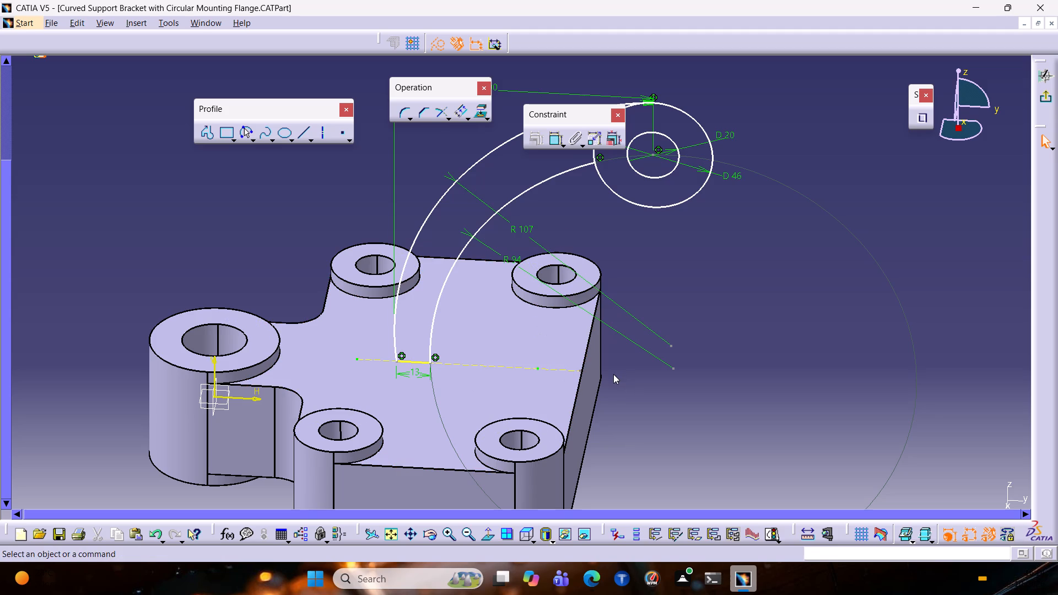
left_click(579, 370)
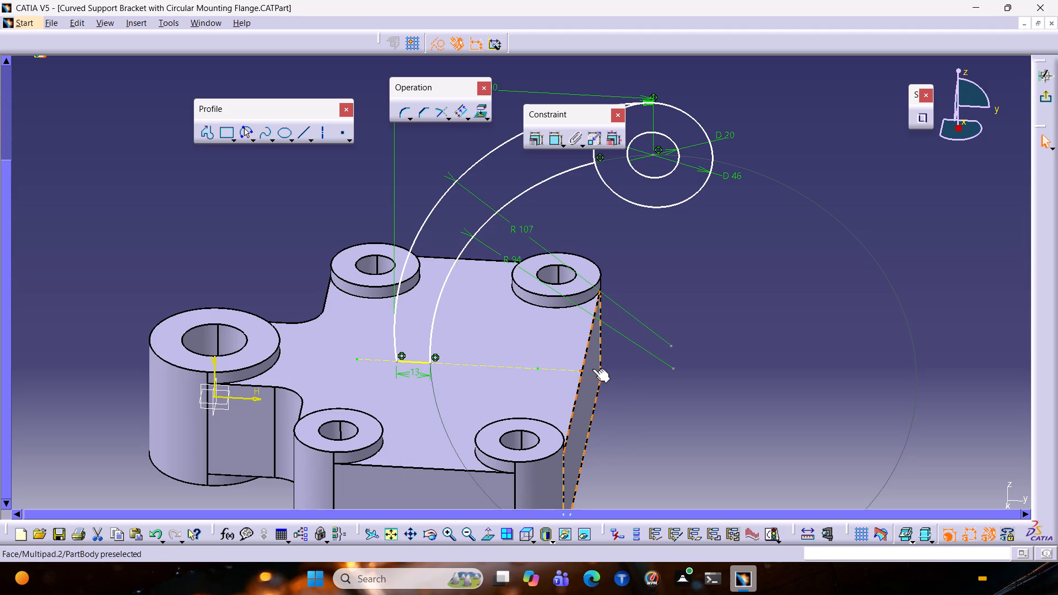
left_click(583, 357, "ctrl")
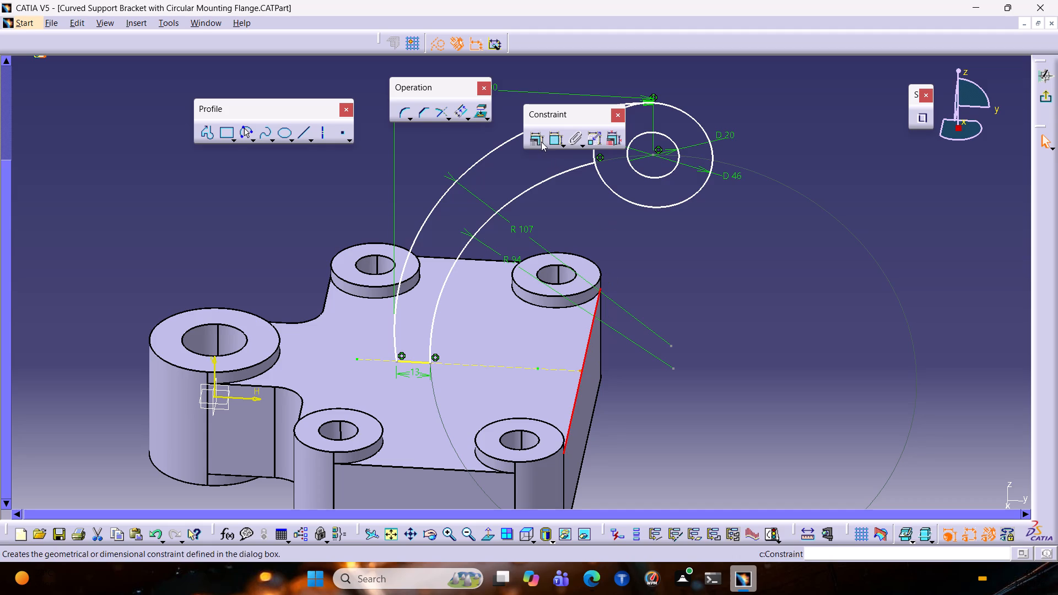
left_click(537, 142)
left_click(964, 300)
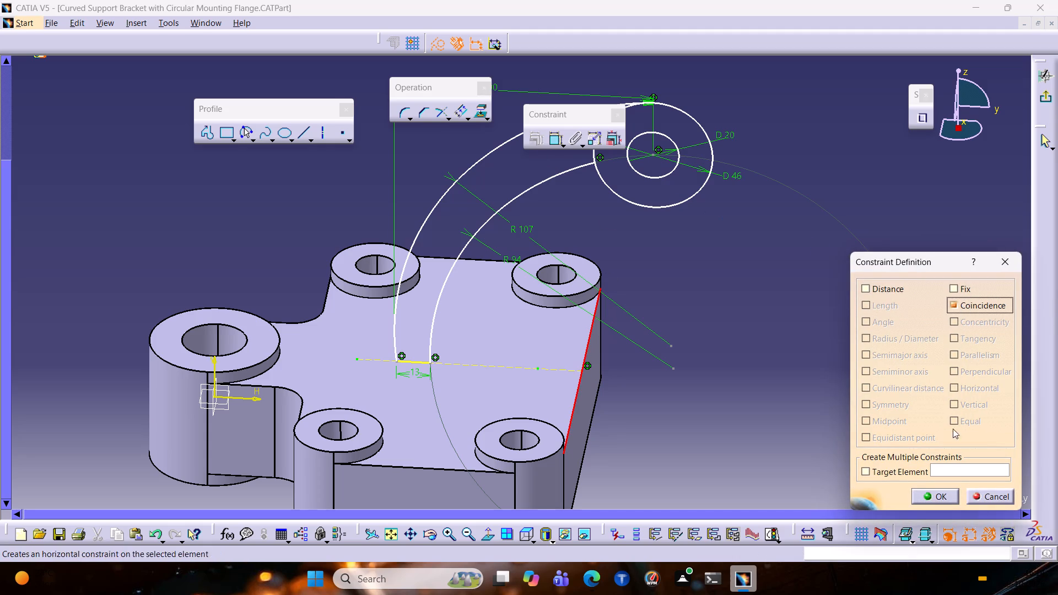
left_click(922, 493)
left_click(683, 323)
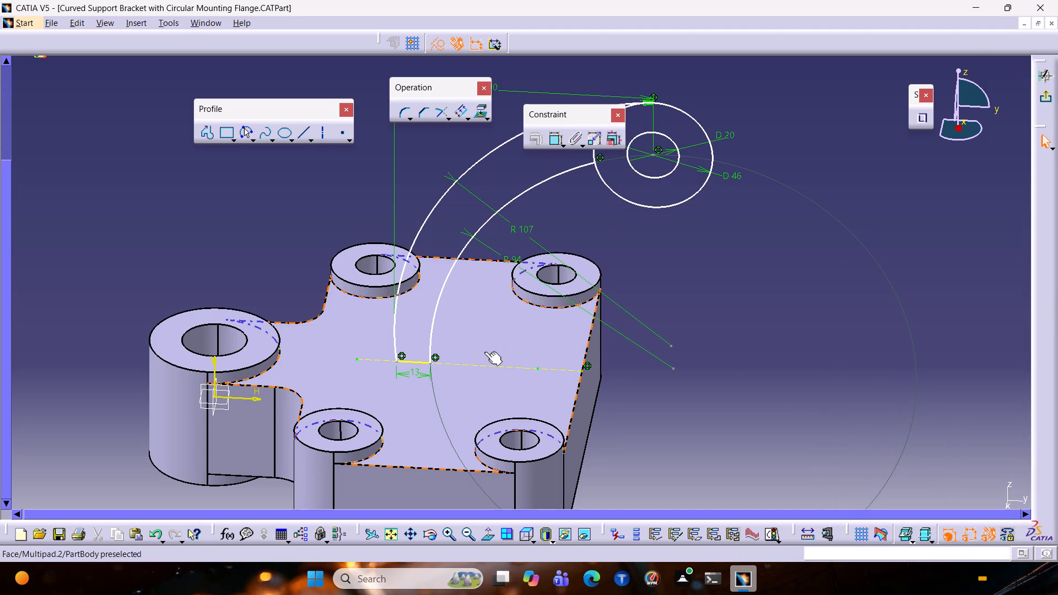
Draw a 77 mm horizontal construction line from the plate's outer edge along the top face, past the rib's base.
left_click(206, 134)
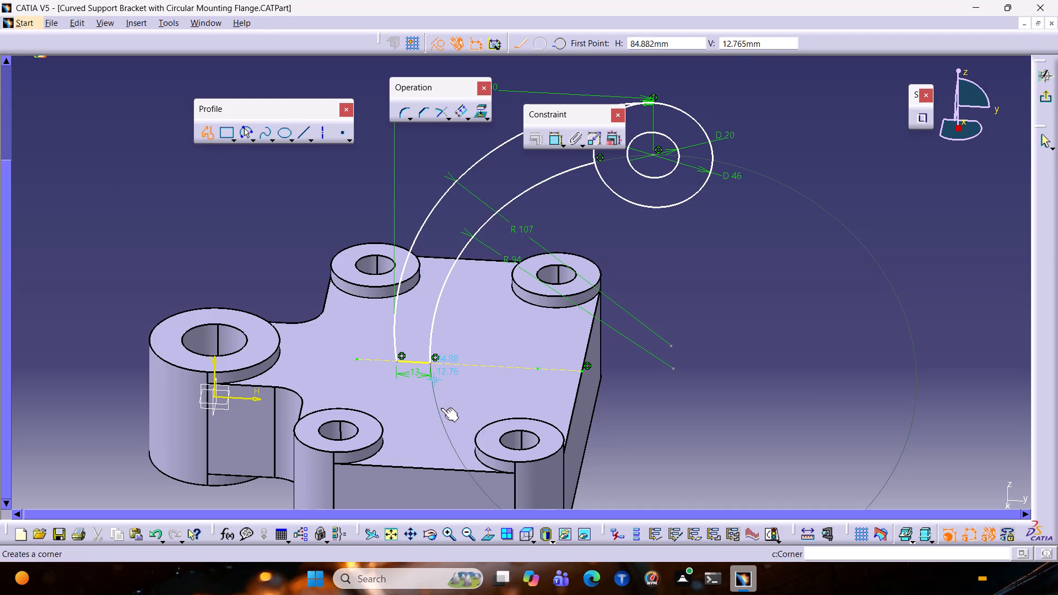
left_click(581, 370)
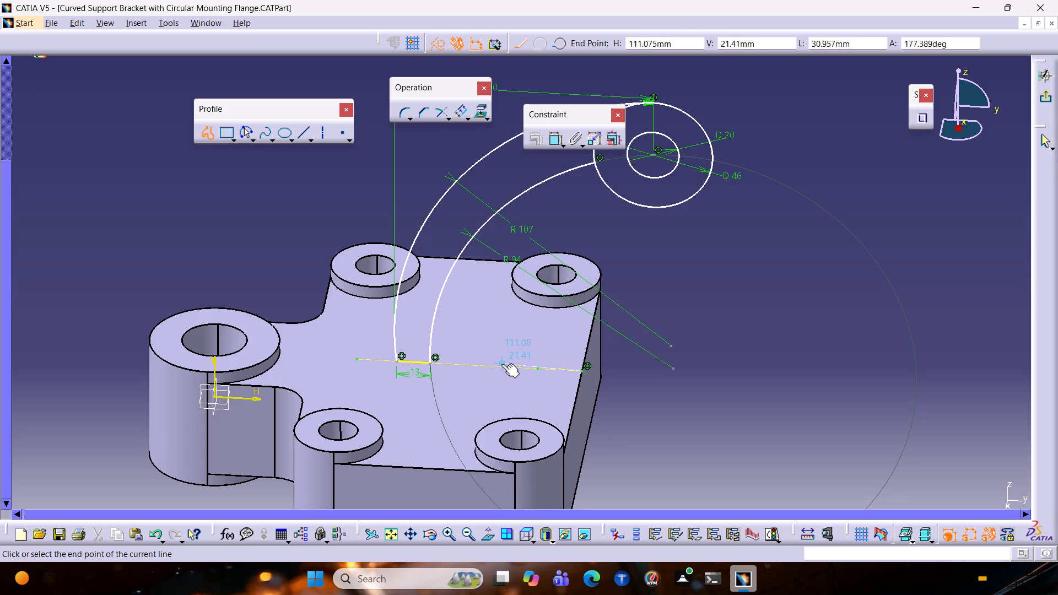
key("Tab")
key("Tab")
key("Tab")
key("Tab")
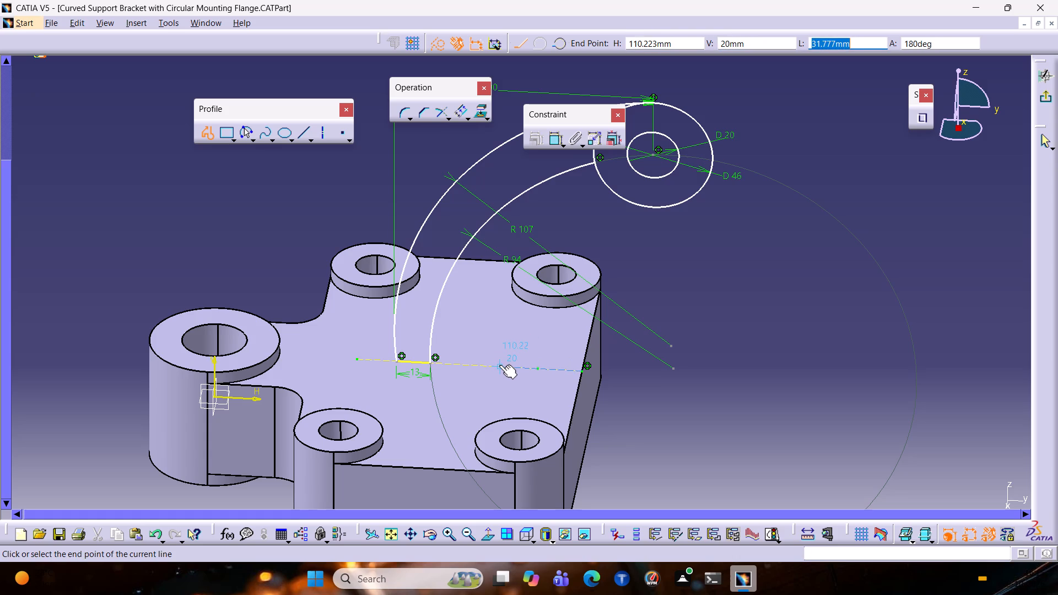
type("77")
key("Return")
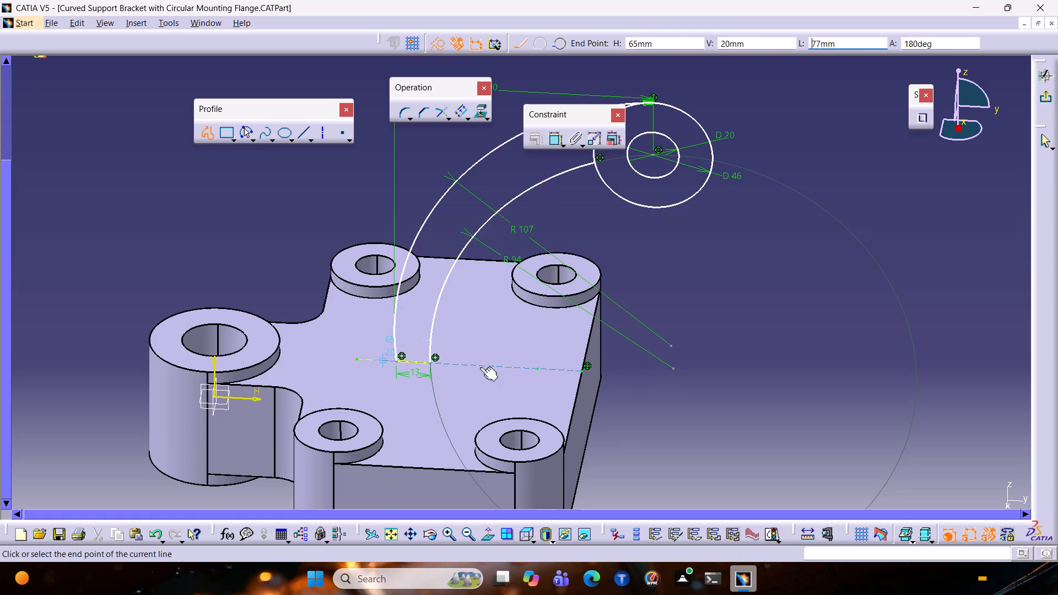
left_click(381, 361)
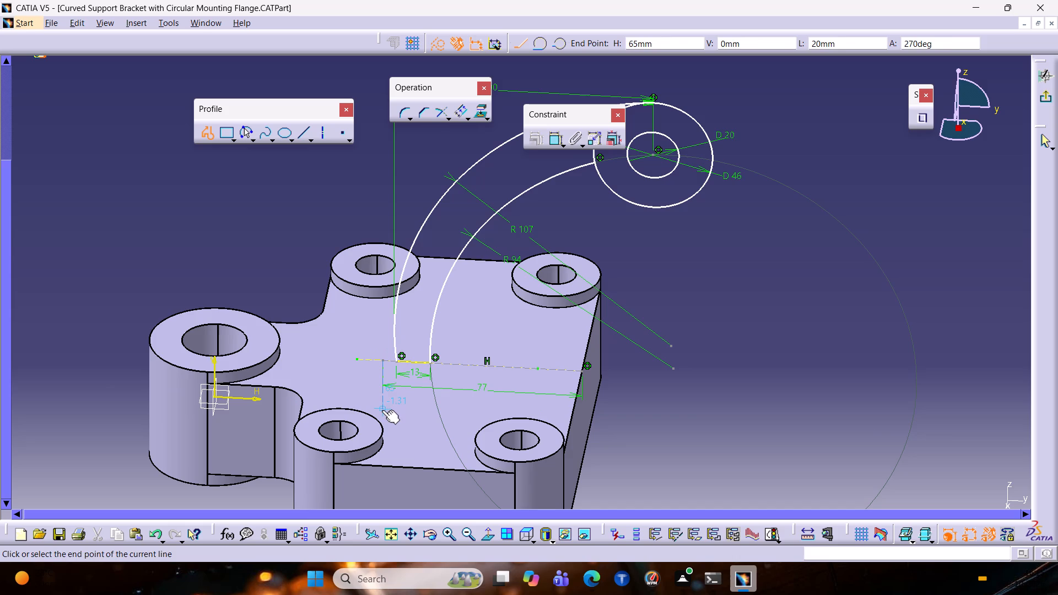
key("Escape")
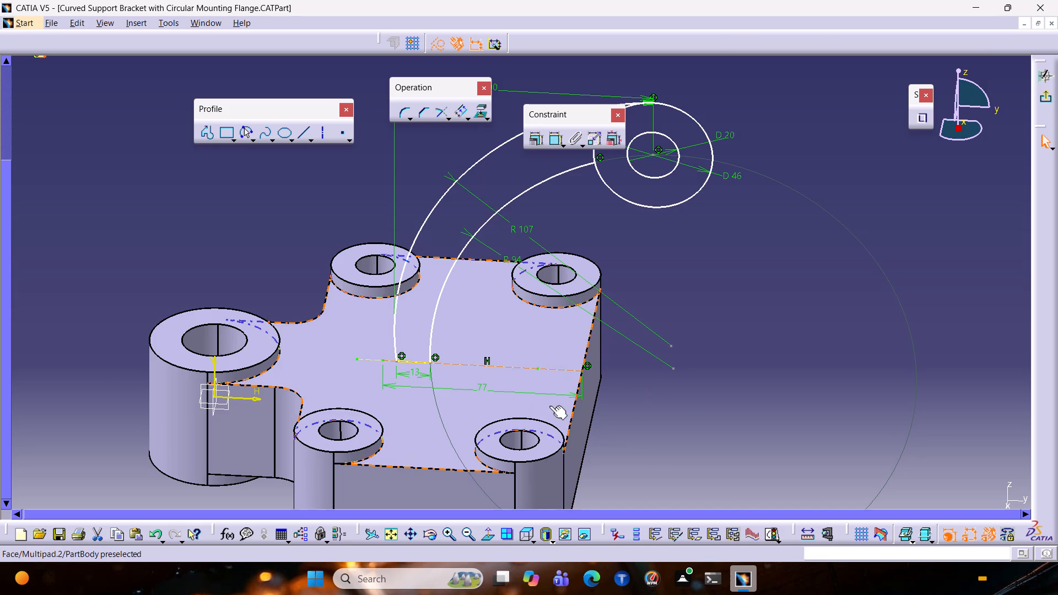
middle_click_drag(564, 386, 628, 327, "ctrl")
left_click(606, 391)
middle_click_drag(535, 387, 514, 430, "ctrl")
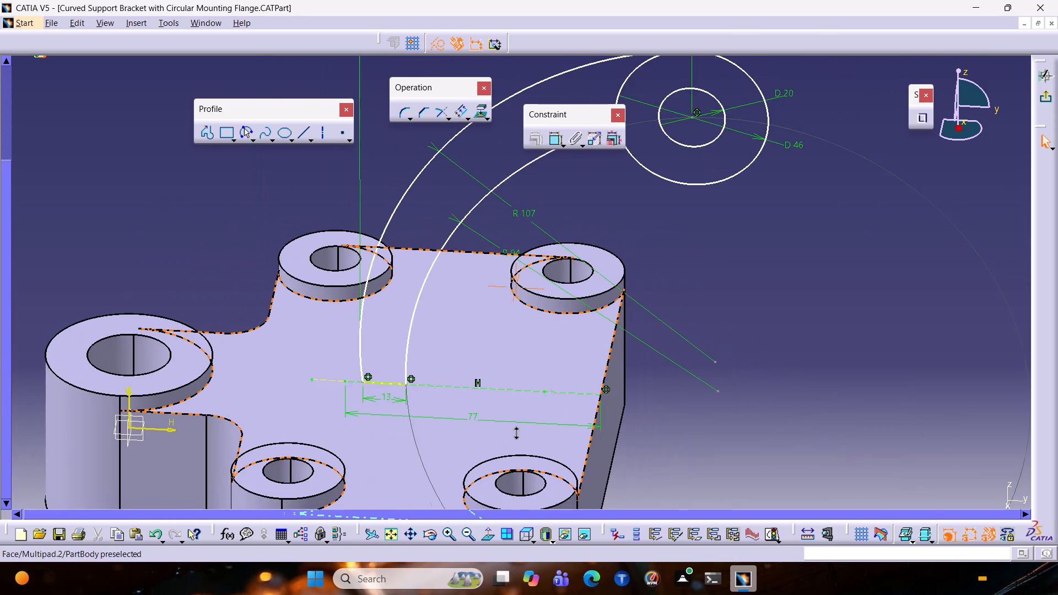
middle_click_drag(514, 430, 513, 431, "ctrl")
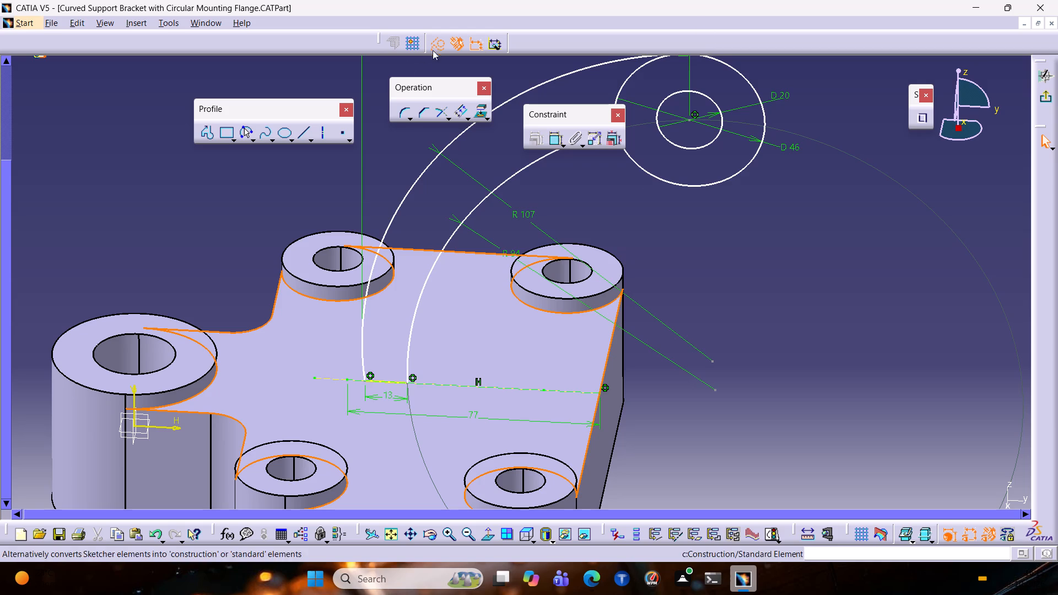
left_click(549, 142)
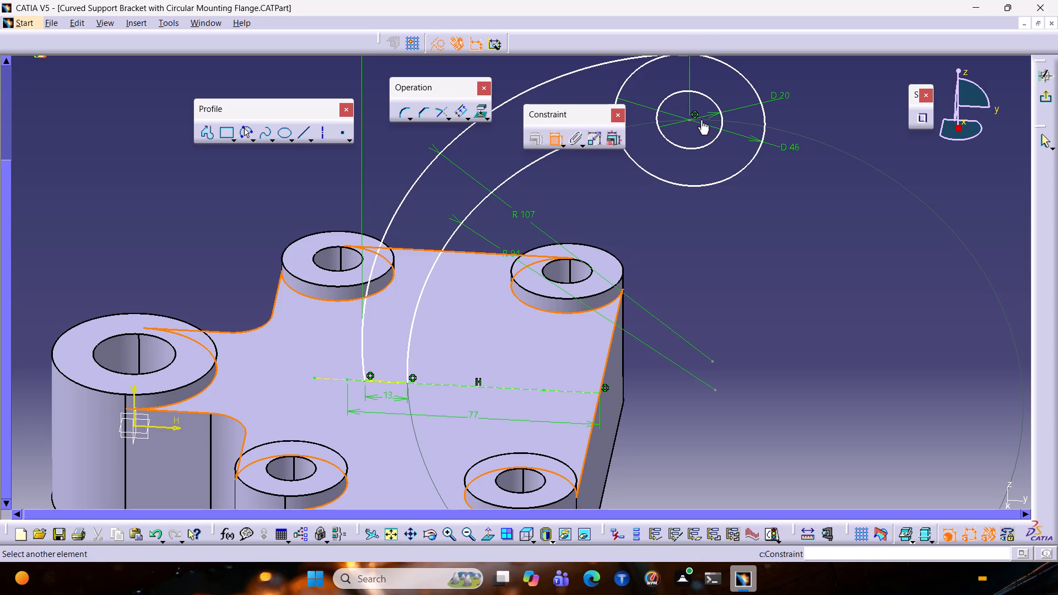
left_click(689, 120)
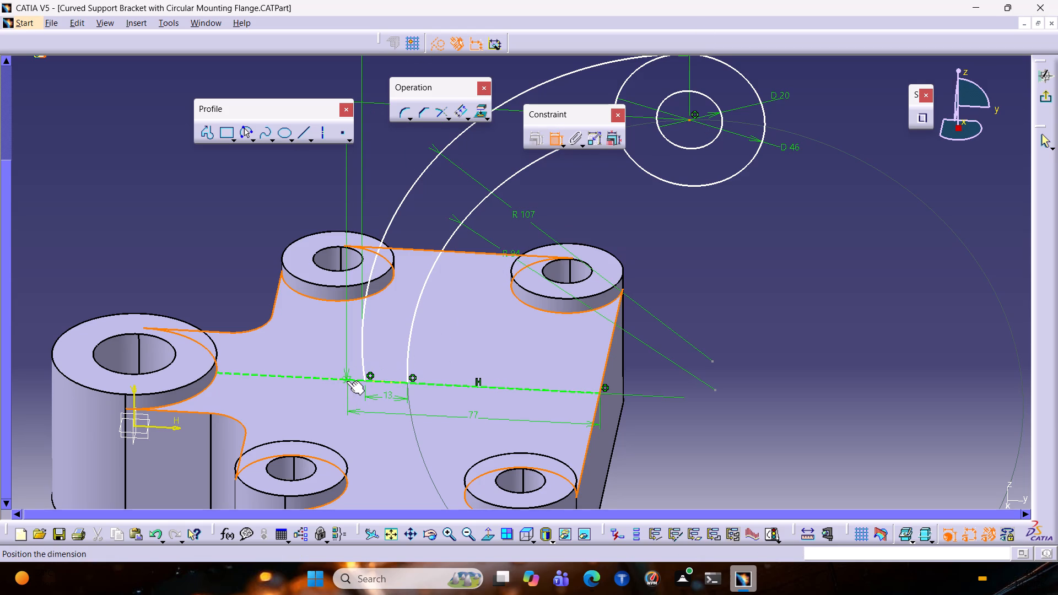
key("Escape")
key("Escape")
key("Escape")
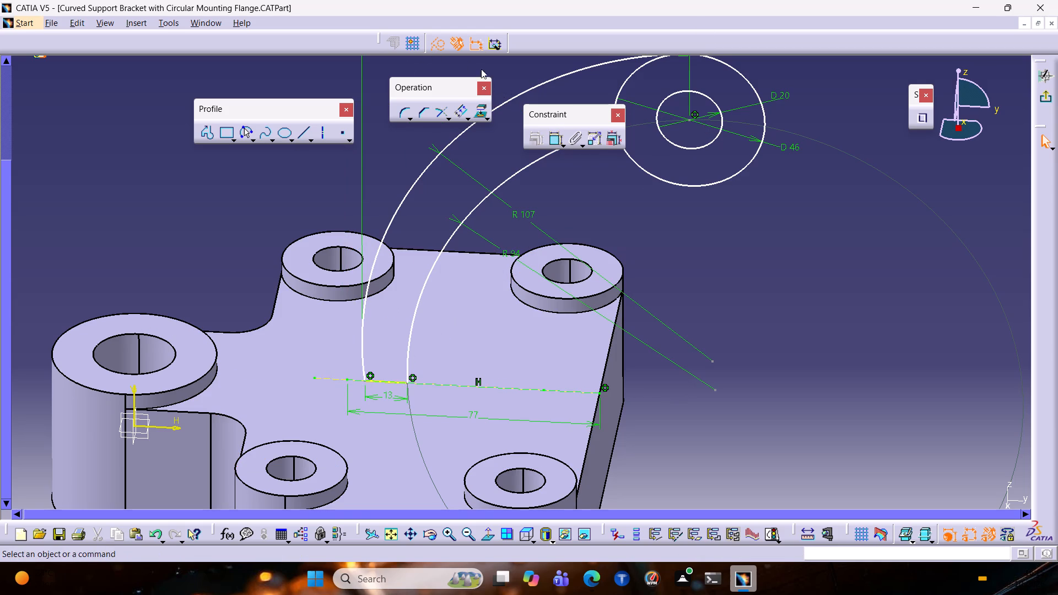
Dimension the horizontal distance from the 77 mm line's inner end point to the boss circles' centre and set it to 100 mm.
left_click(554, 142)
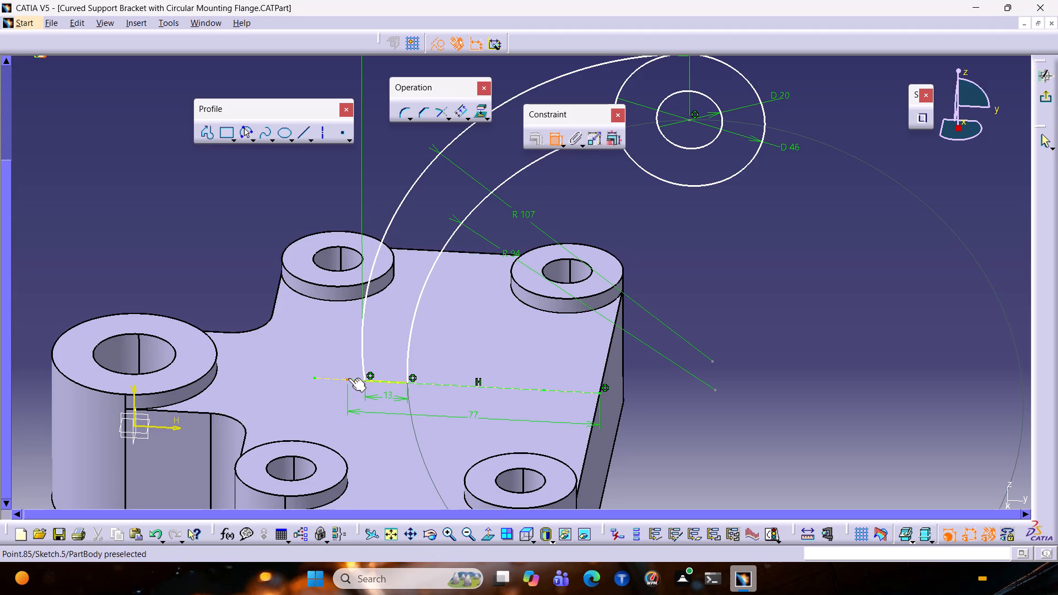
left_click(348, 378)
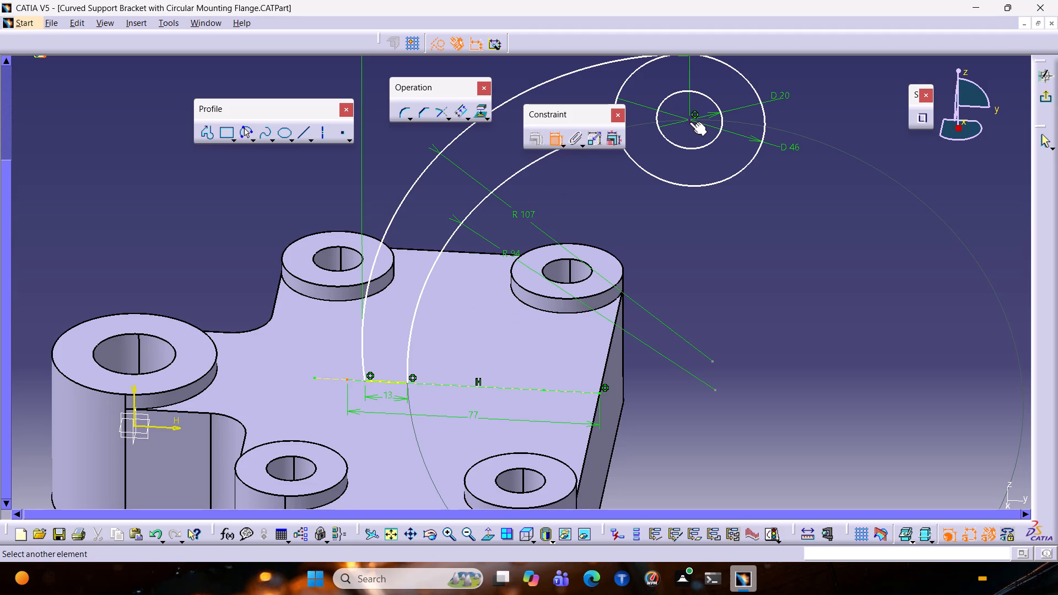
left_click(688, 120)
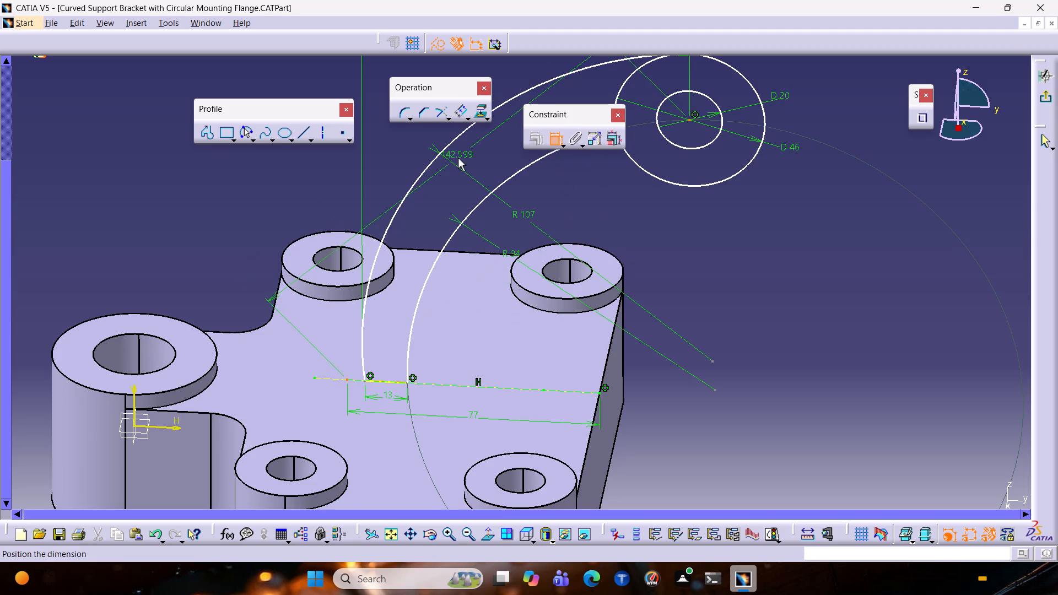
right_click(458, 158)
left_click(495, 195)
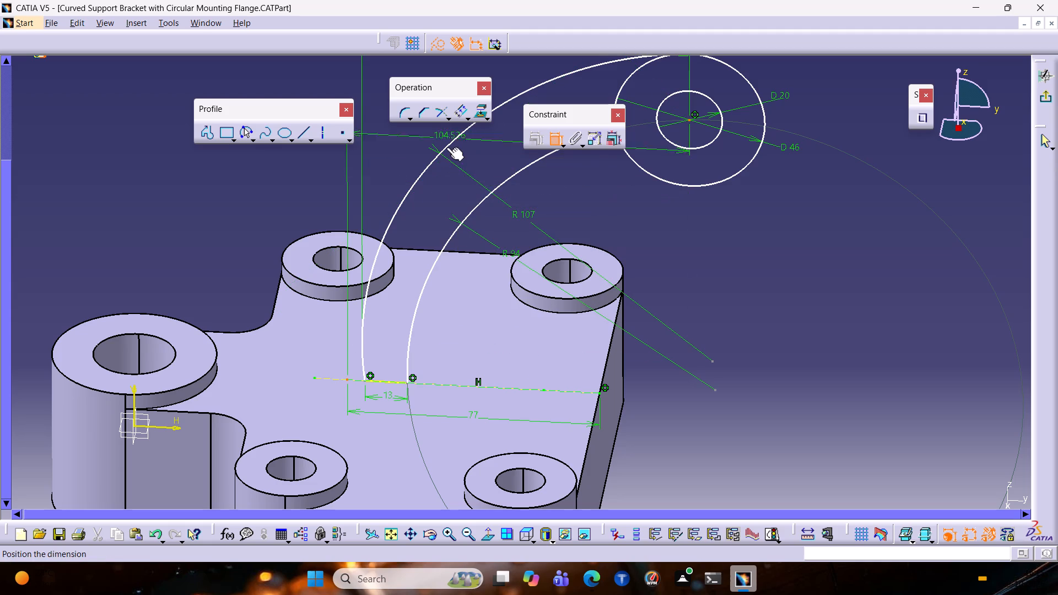
middle_click_drag(446, 148, 476, 363)
left_click(529, 205)
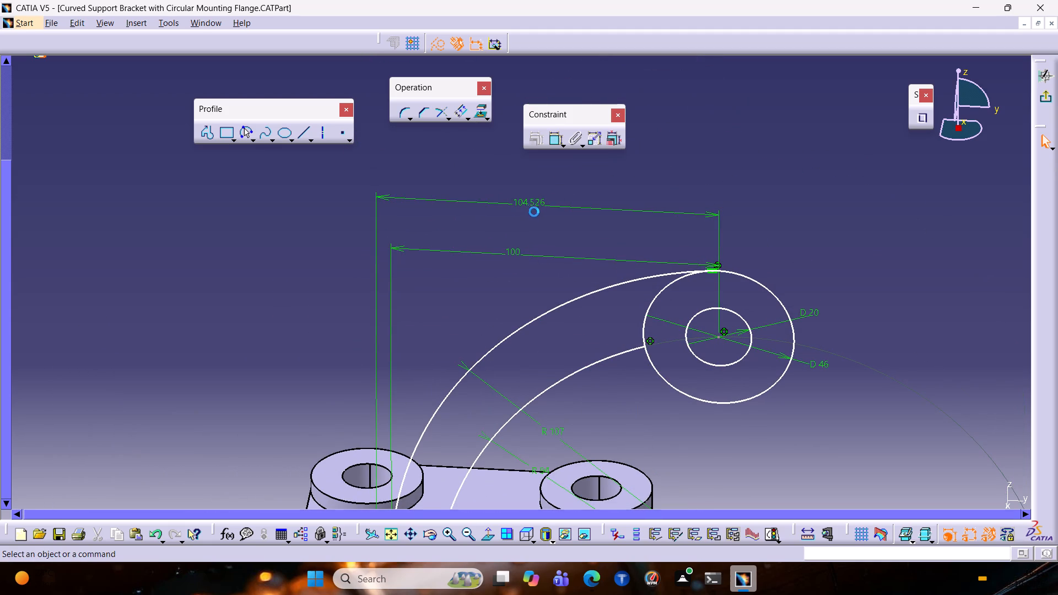
left_click(535, 203)
double_click(526, 201)
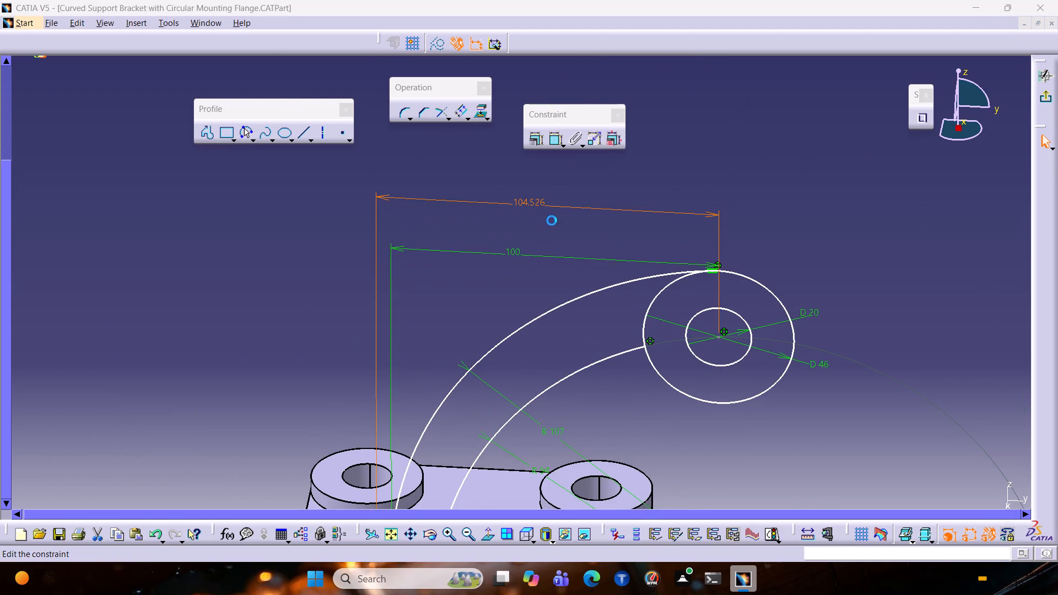
type("100")
key("Return")
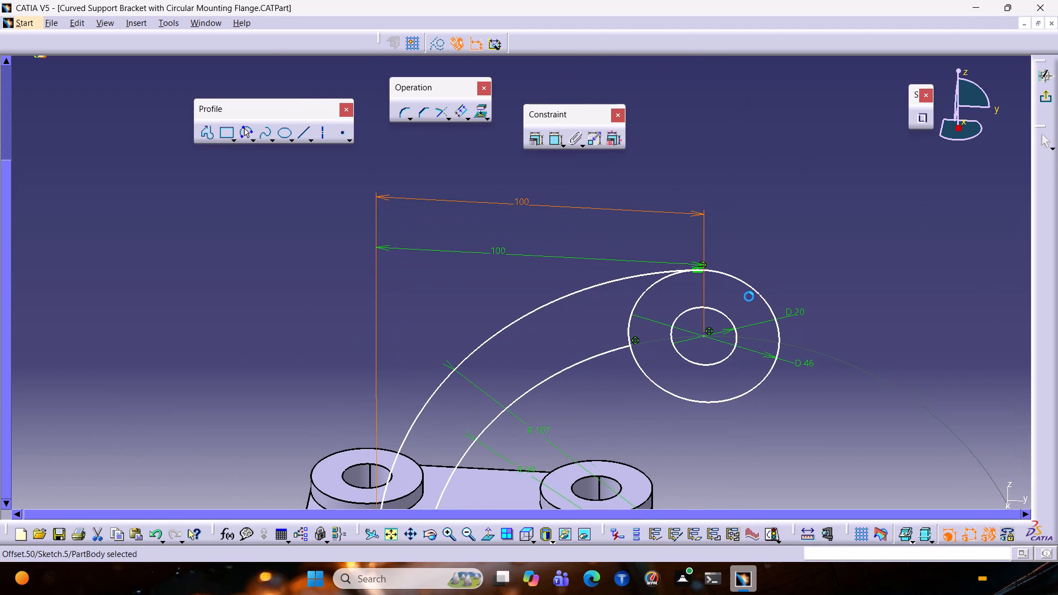
Delete the older, lower 100 mm horizontal dimension between the rib's outer arc and the boss.
left_click(495, 252)
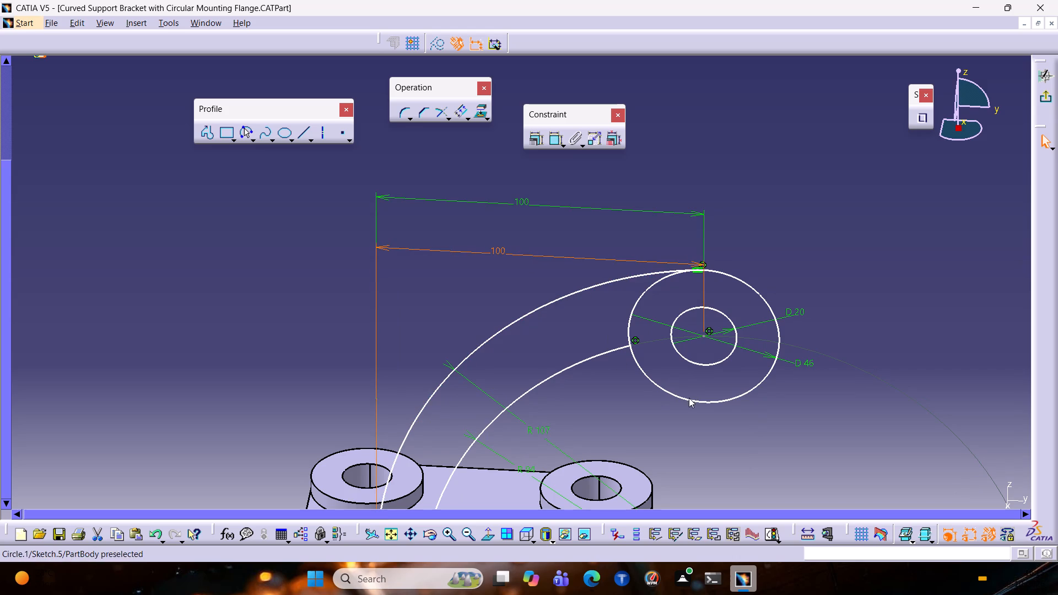
key("Delete")
Add a vertical distance dimension between the boss circles' centre and the base plate's bottom edge, placed beside the boss.
middle_click_drag(560, 264, 550, 283, "ctrl")
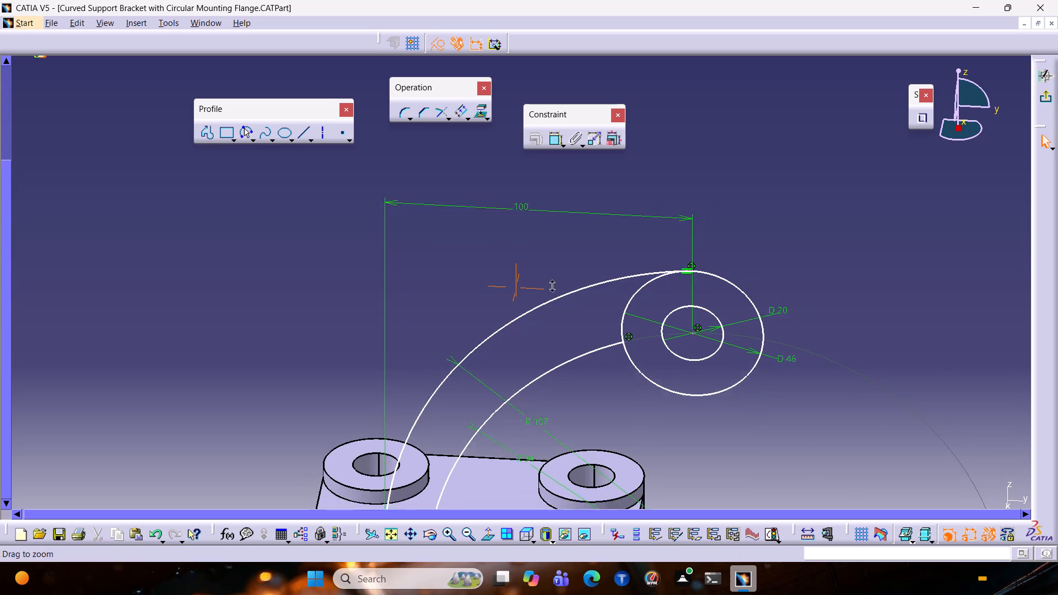
middle_click_drag(550, 283, 528, 324, "ctrl")
middle_click_drag(636, 394, 658, 327)
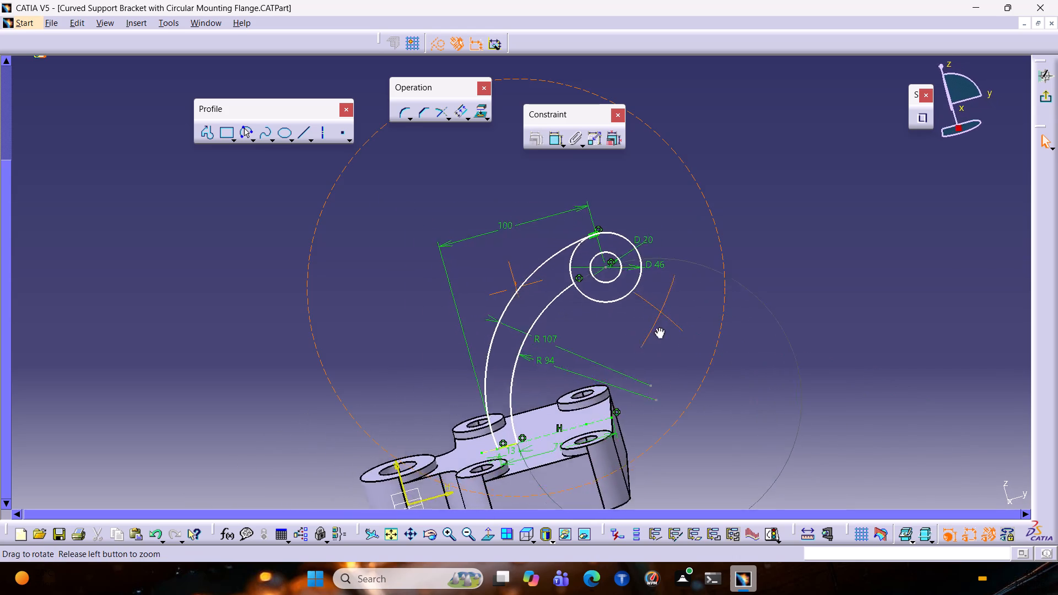
middle_click_drag(658, 327, 679, 333)
left_click(552, 139)
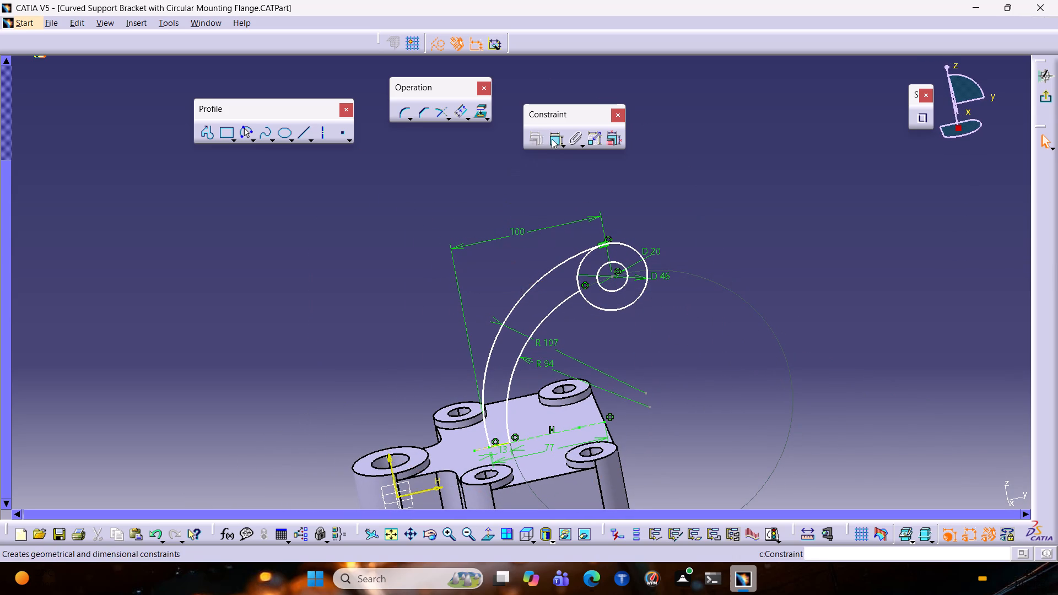
middle_click_drag(618, 398, 572, 318)
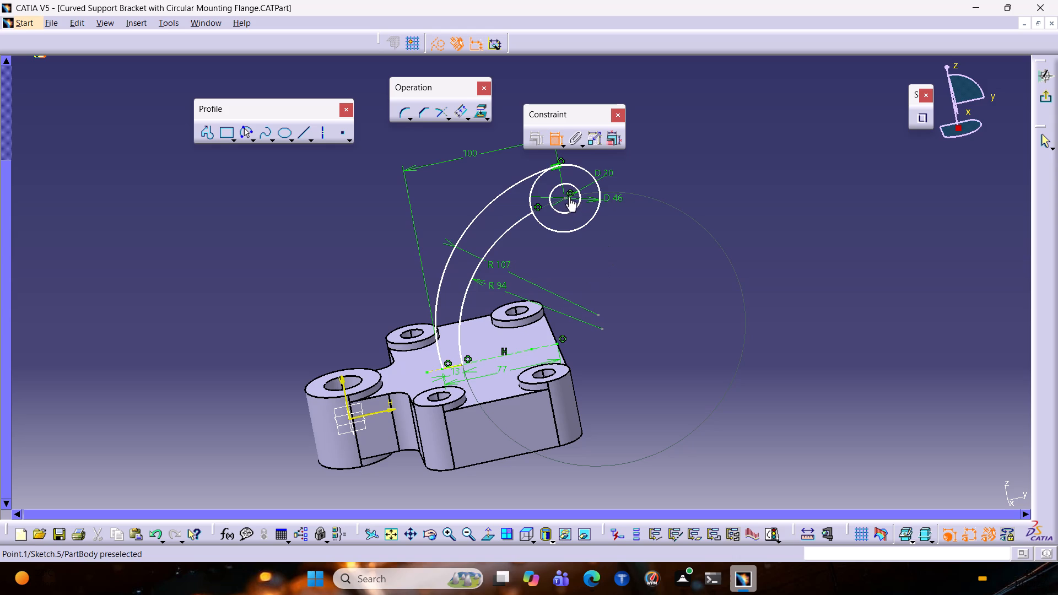
left_click(565, 199)
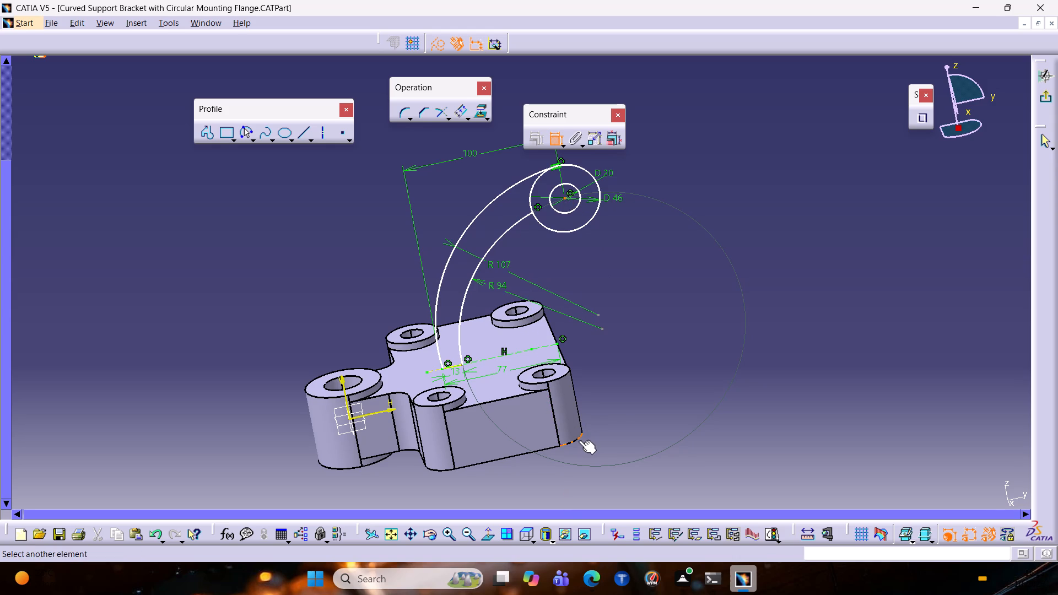
left_click(579, 440)
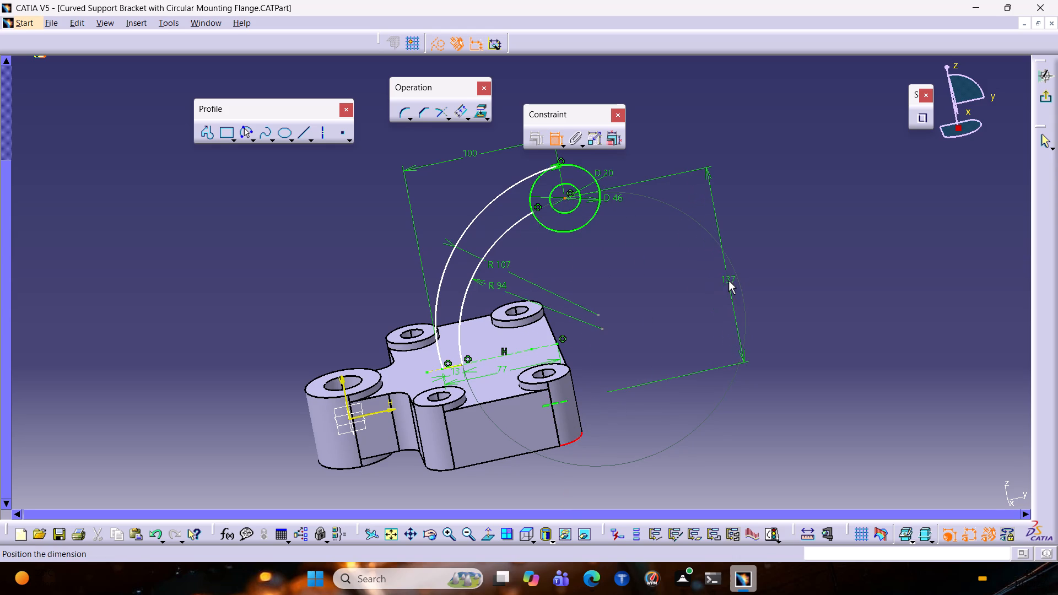
left_click(728, 280)
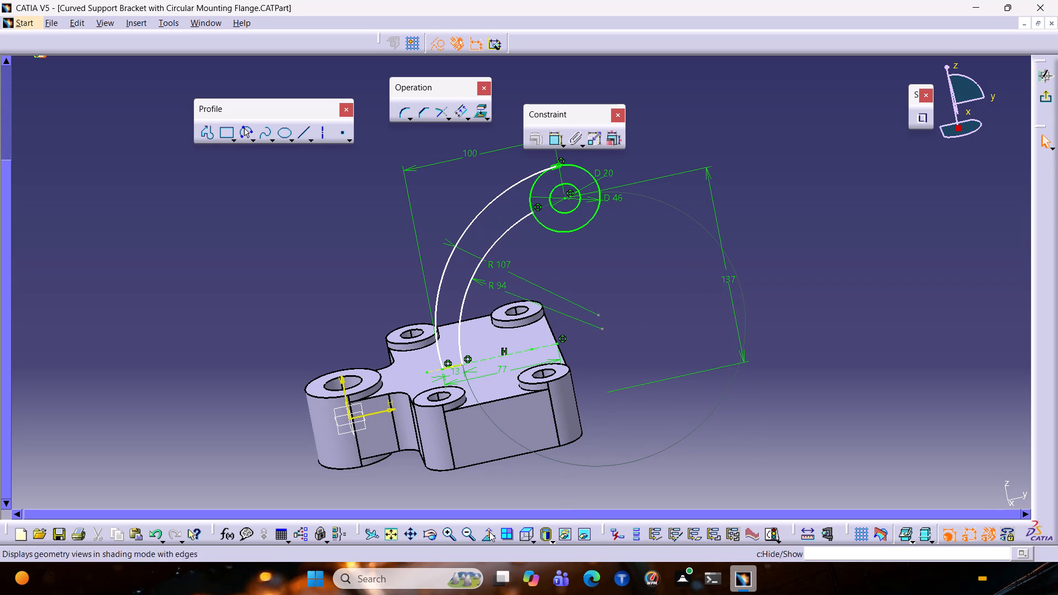
View the sketch face-on and move the 77 mm dimension clear below the base plate.
left_click(489, 534)
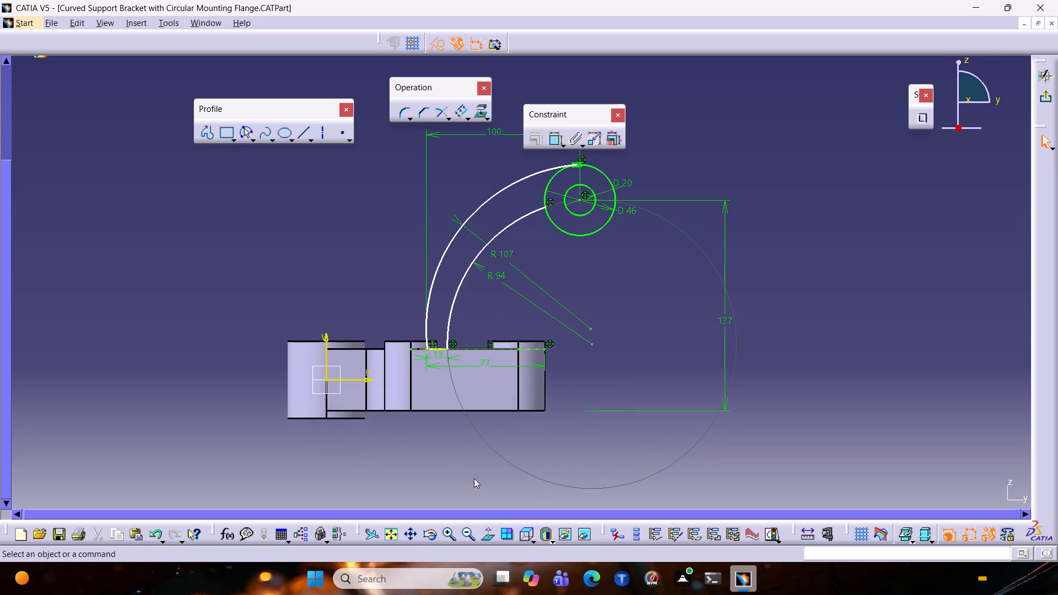
left_click_drag(539, 366, 546, 450)
left_click(639, 347)
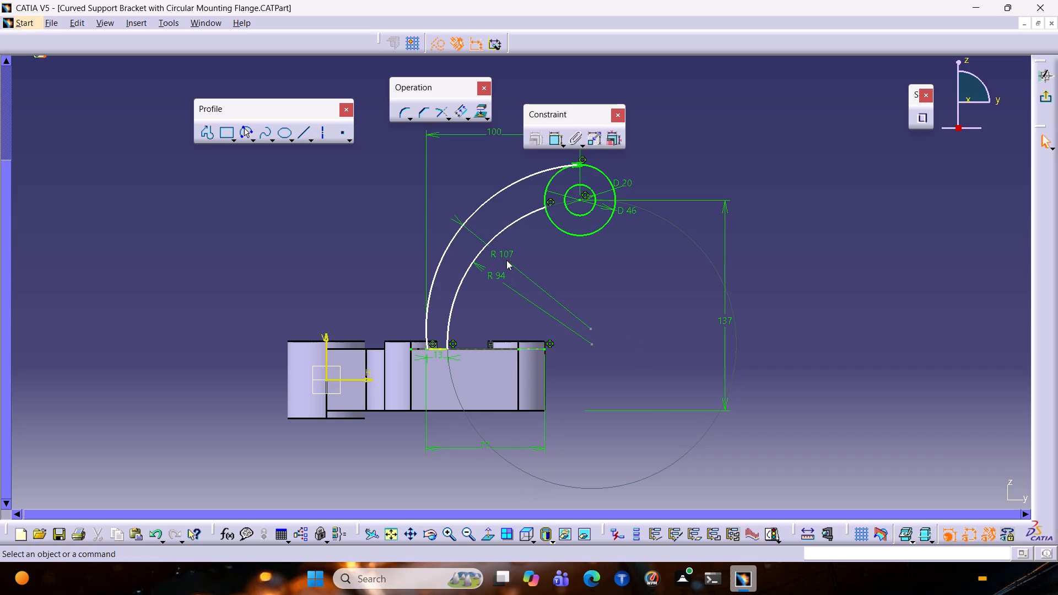
Delete both curved rib arcs, R 94 and R 107, that run between the base plate and the boss circles.
left_click(504, 229)
key("Delete")
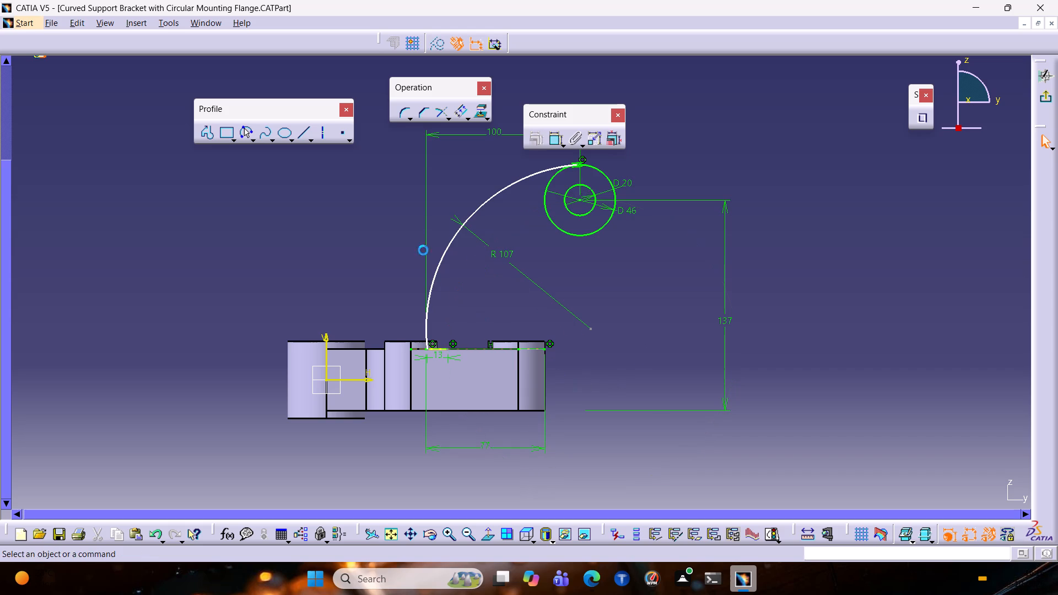
left_click(495, 194)
key("Delete")
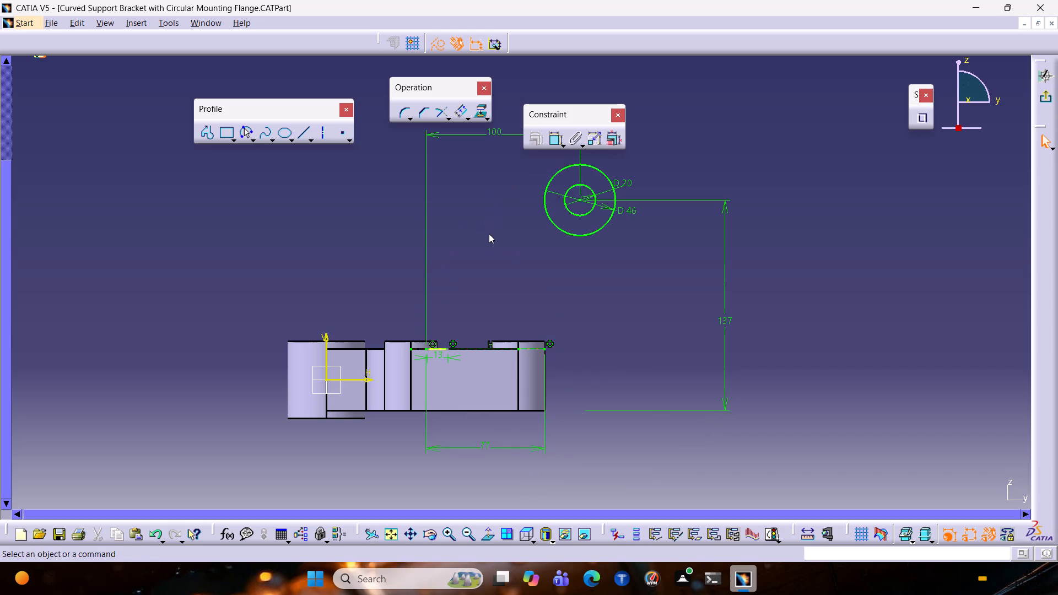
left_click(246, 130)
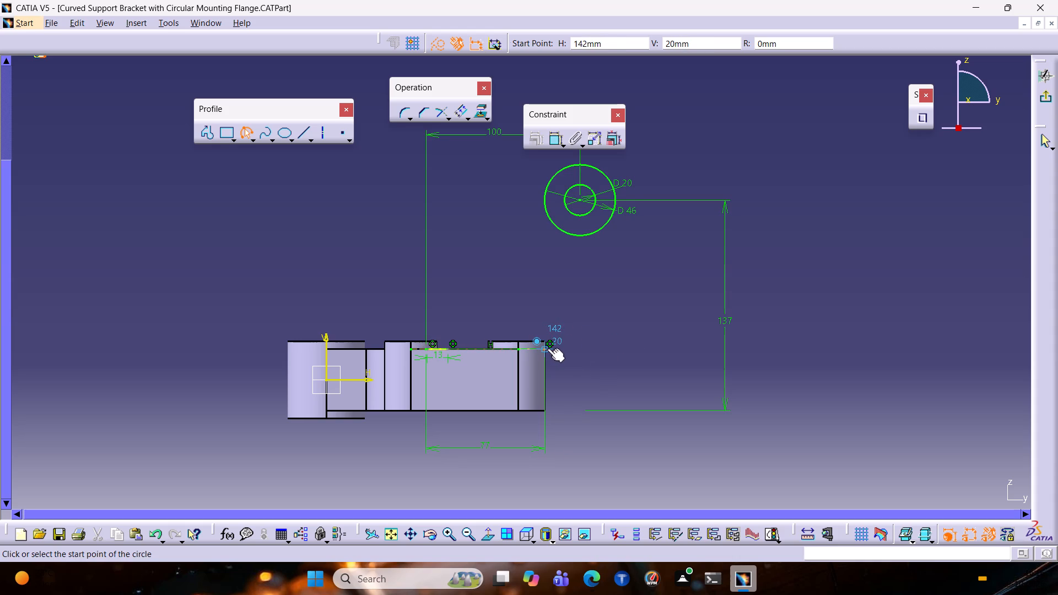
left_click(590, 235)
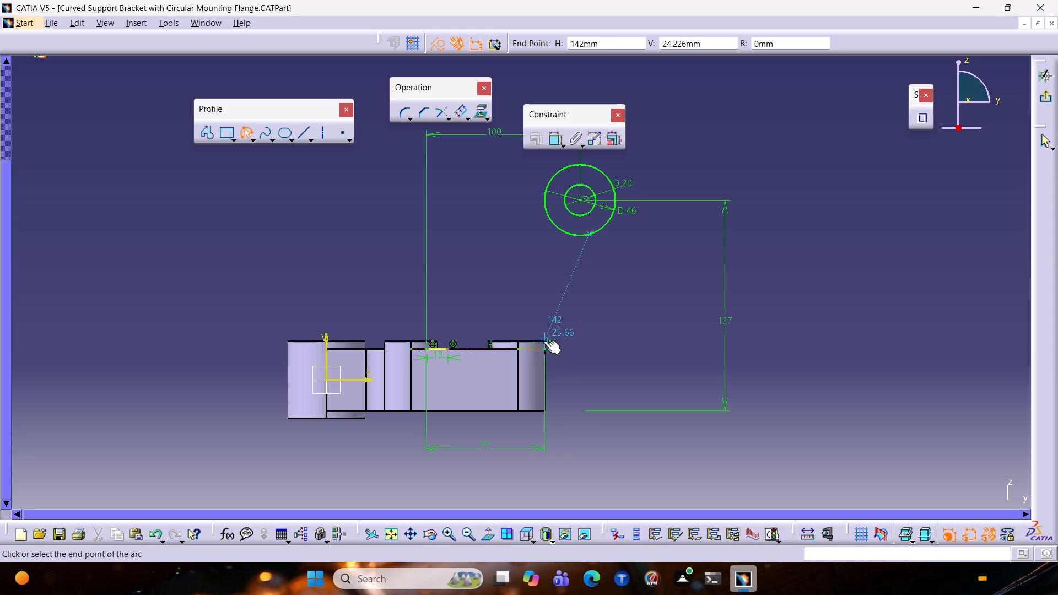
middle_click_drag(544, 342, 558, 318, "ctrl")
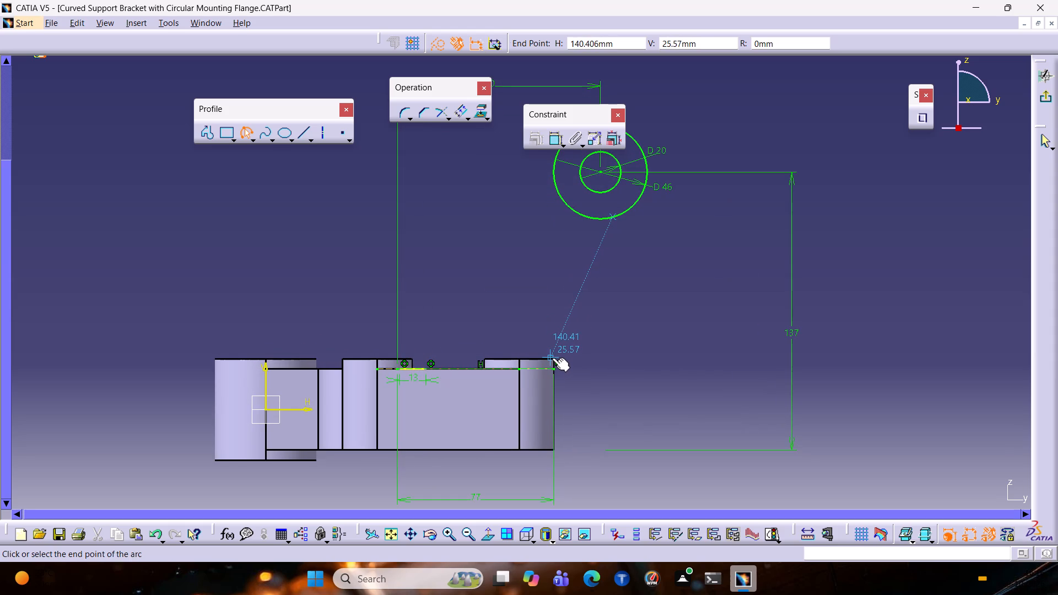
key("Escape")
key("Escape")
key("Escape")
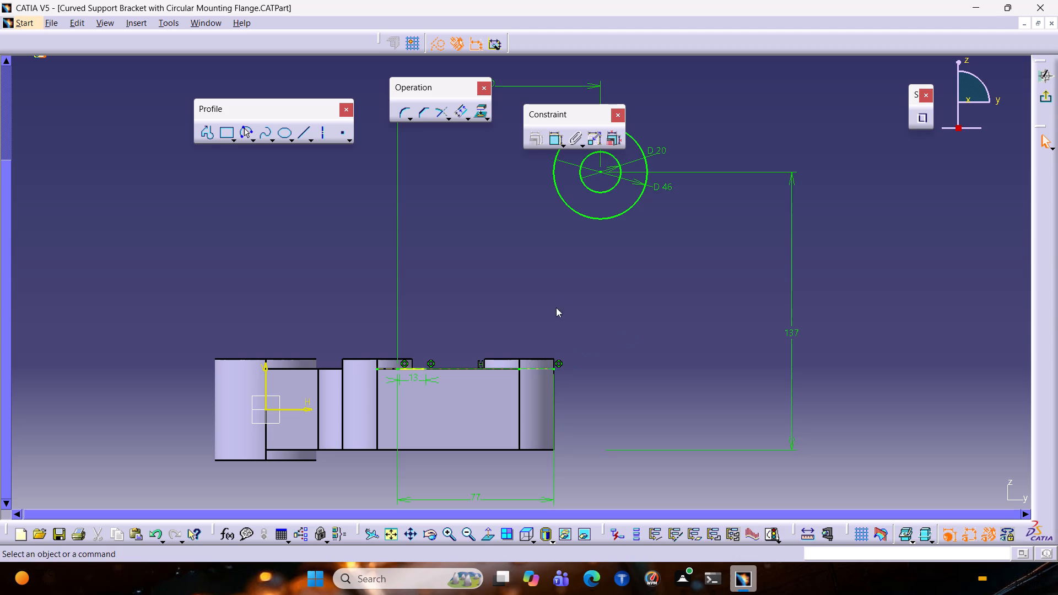
Project the short top edge of the base plate's rounded end, below the boss, onto the sketch plane.
left_click(536, 359)
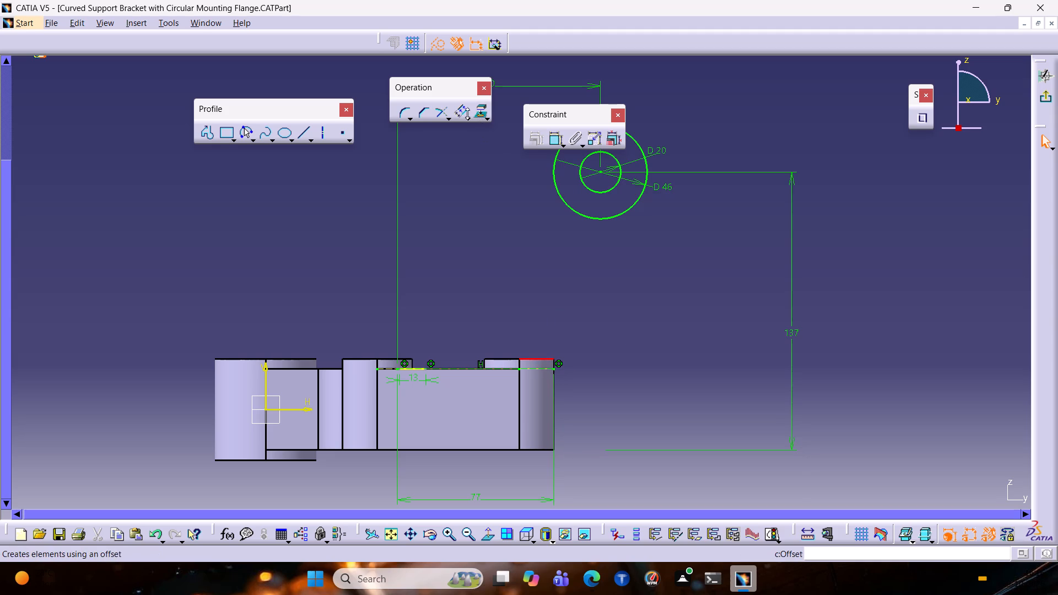
left_click(483, 114)
double_click(480, 113)
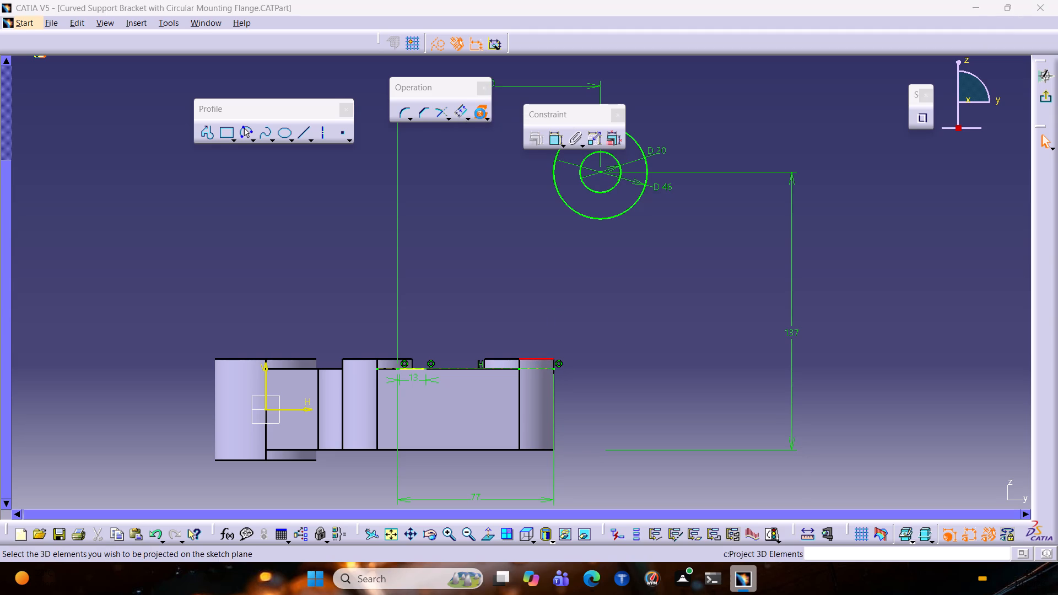
left_click(916, 497)
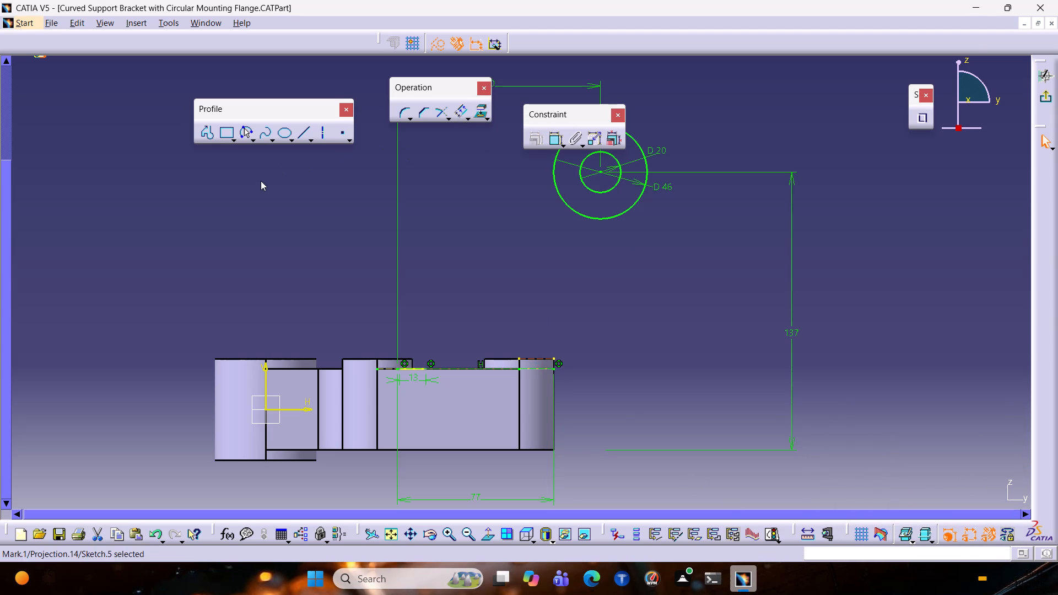
Draw a vertical line upward from the outer end point of the projected top edge, ending just below the boss circles.
left_click(203, 133)
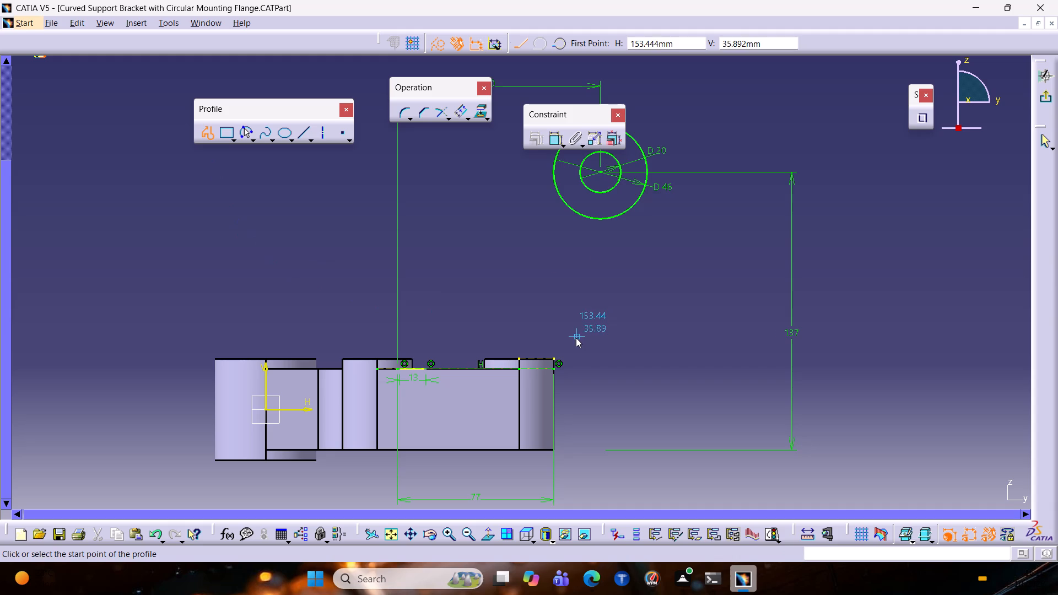
double_click(553, 358)
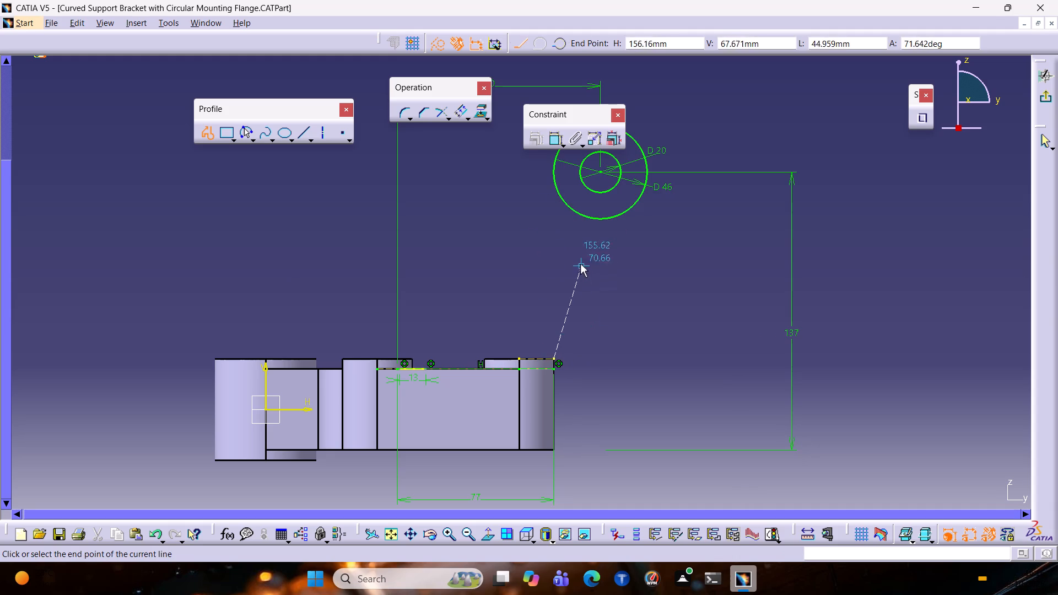
left_click(554, 242)
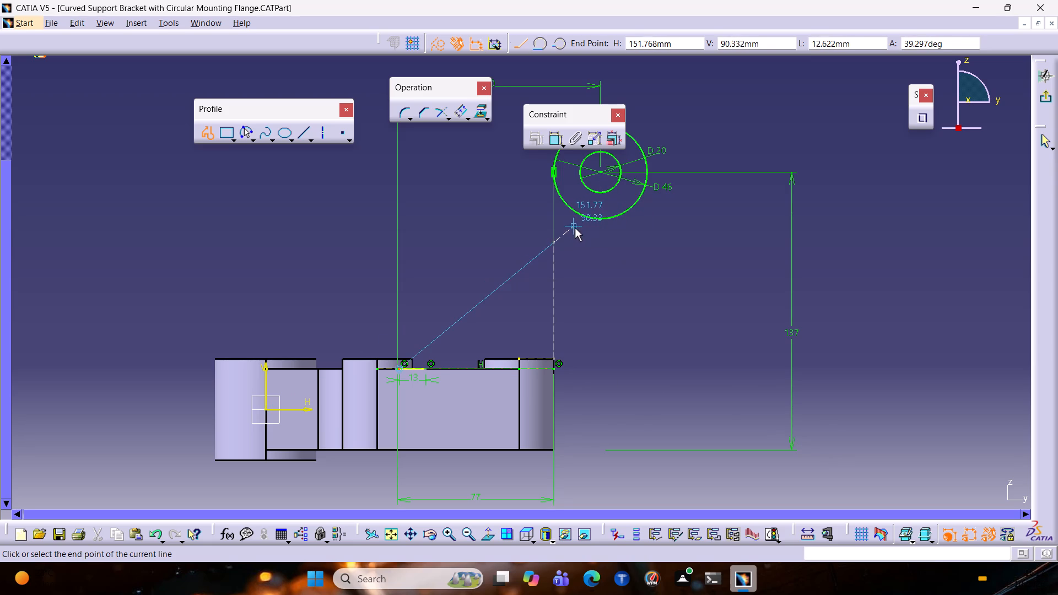
key("Escape")
key("Escape")
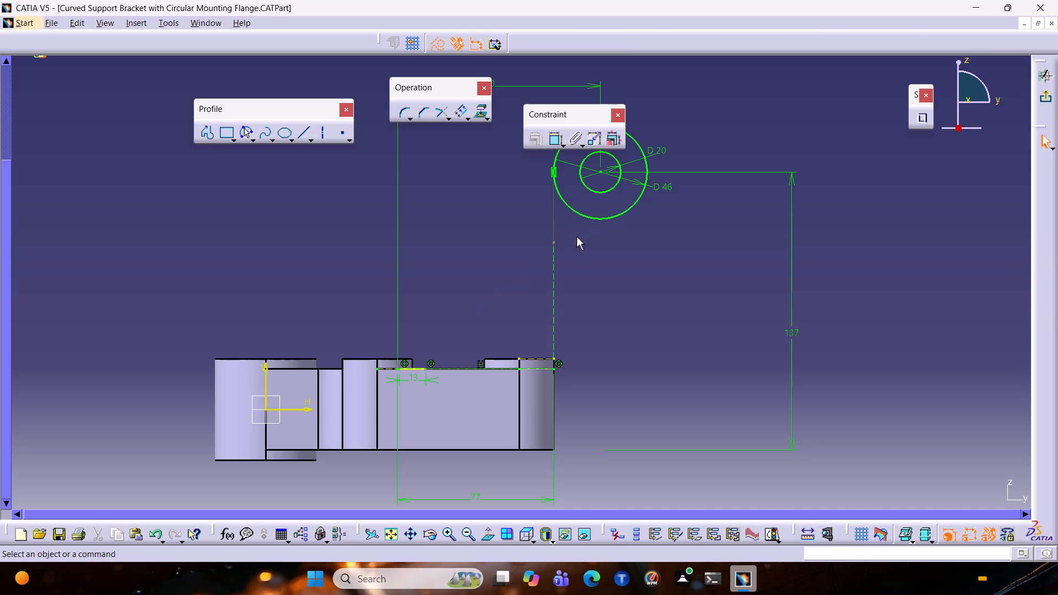
Add a 45 mm radius corner between the 46 mm boss circle and the vertical line.
left_click(400, 116)
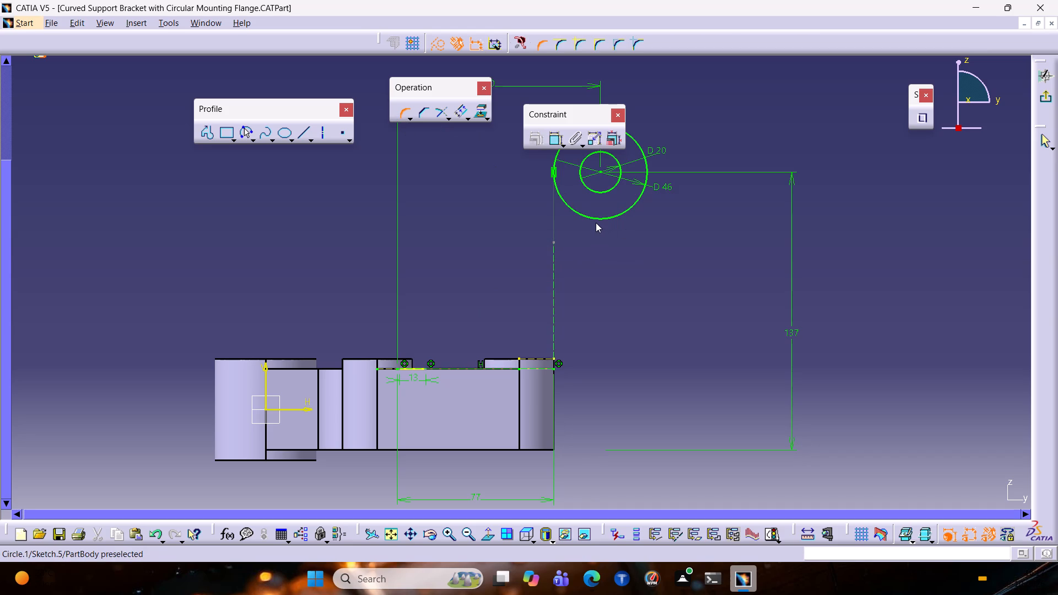
left_click(598, 219)
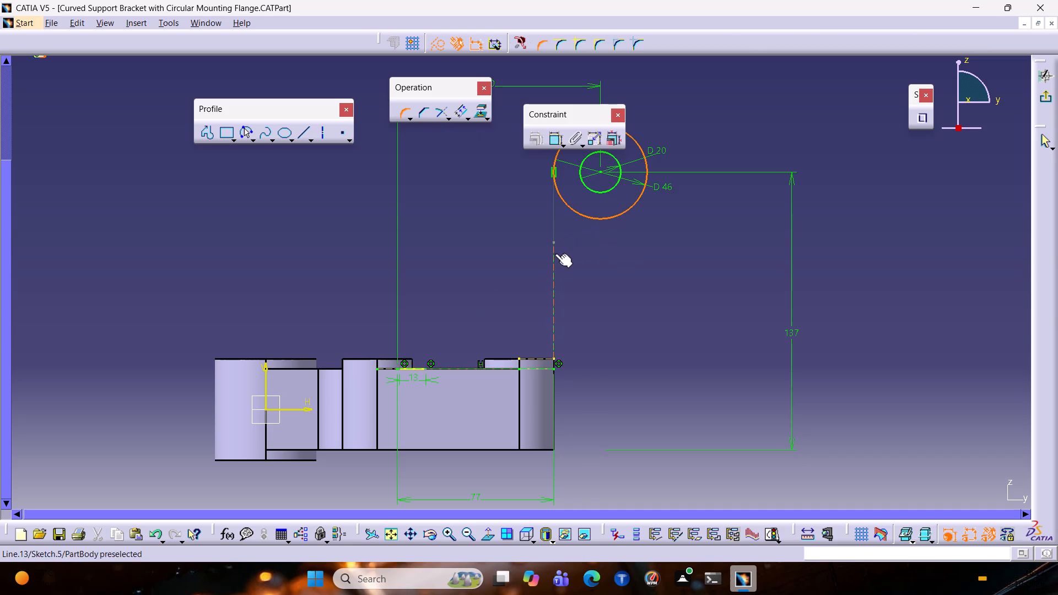
left_click(552, 255)
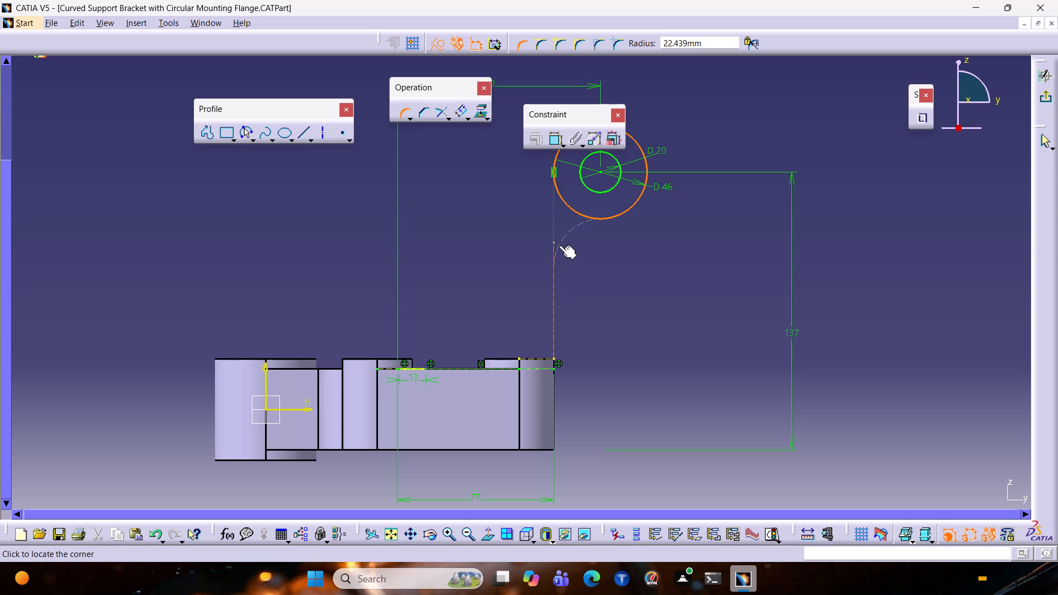
type("45")
key("Return")
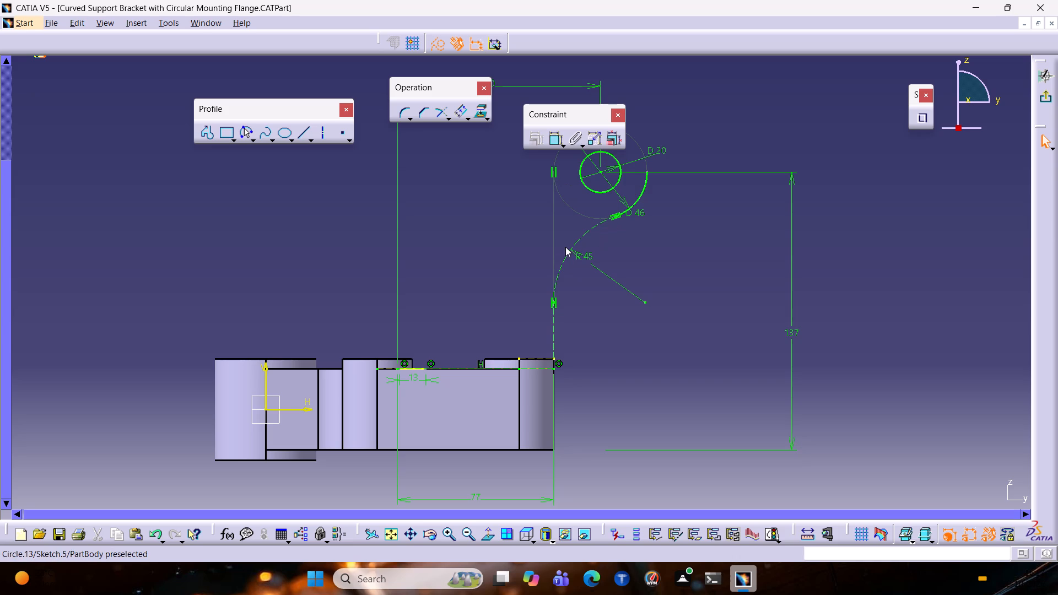
Convert the R 45 arc and the vertical line below it from construction to standard elements.
left_click(562, 262)
left_click(554, 324, "ctrl")
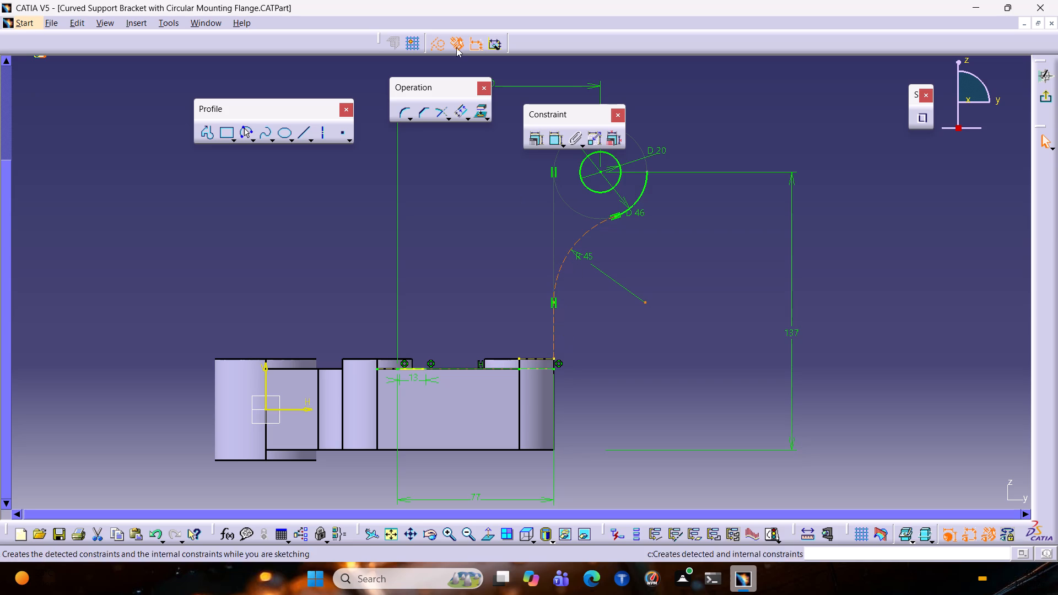
left_click(433, 42)
Close the remaining arc of the 46 mm boss outline back into a full circle.
left_click(641, 190)
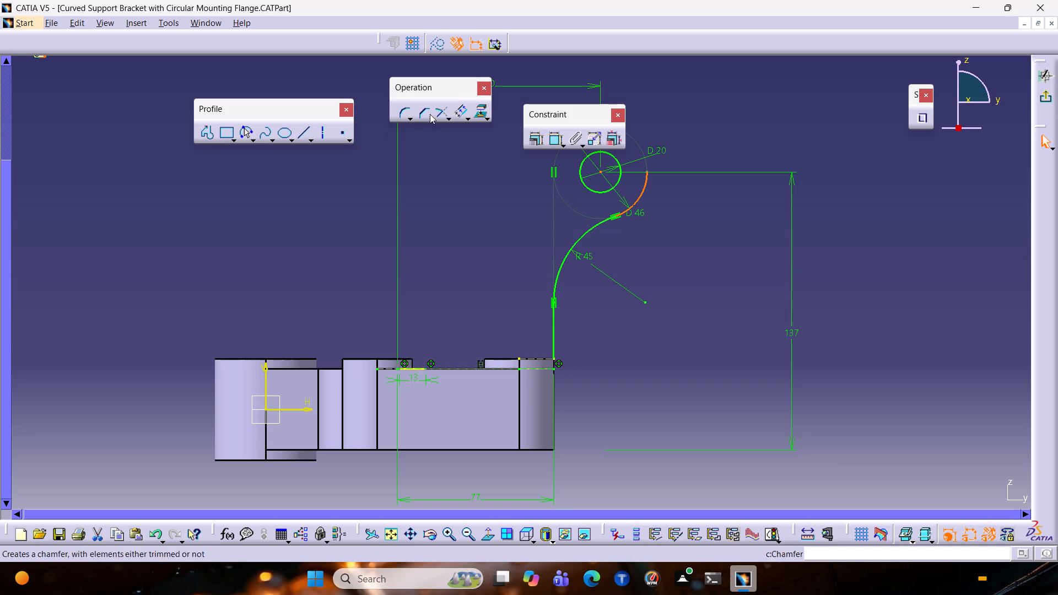
left_click(447, 116)
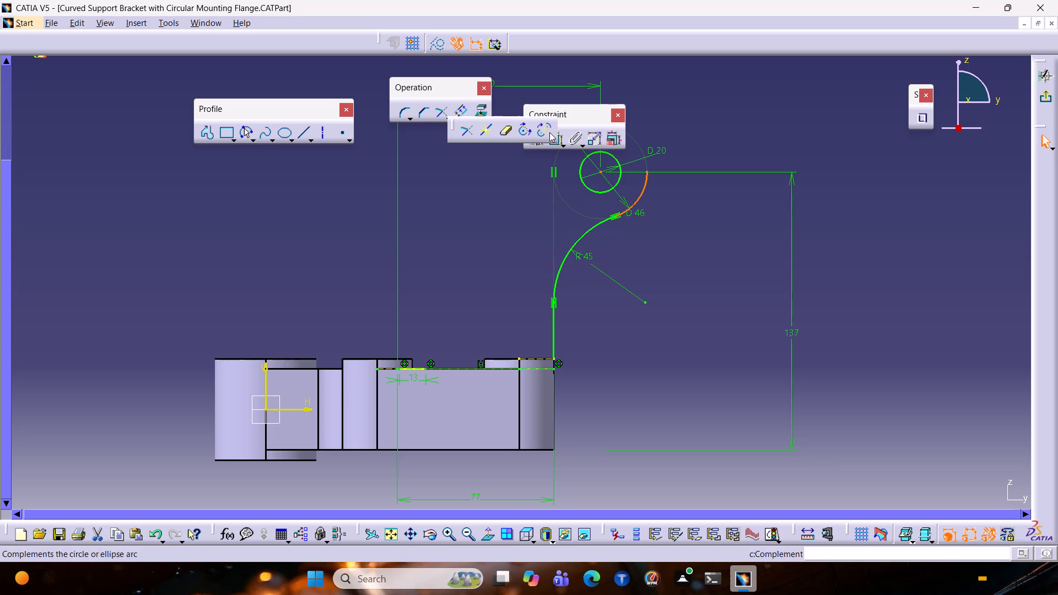
left_click(527, 130)
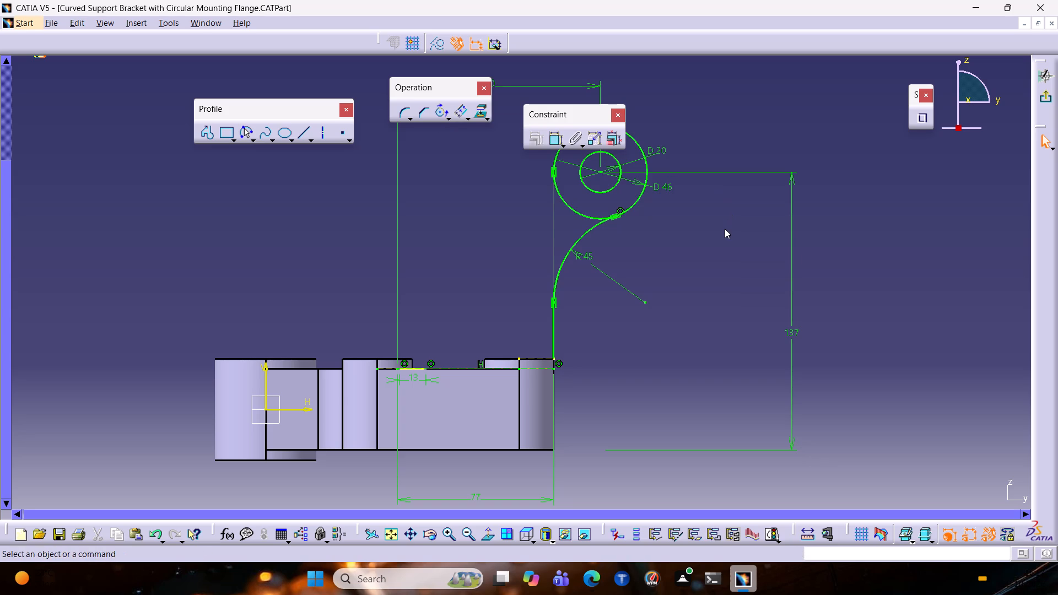
left_click(722, 229)
Offset the R 45 arc and its vertical line by 13 mm toward the base plate's inner side.
left_click(567, 251)
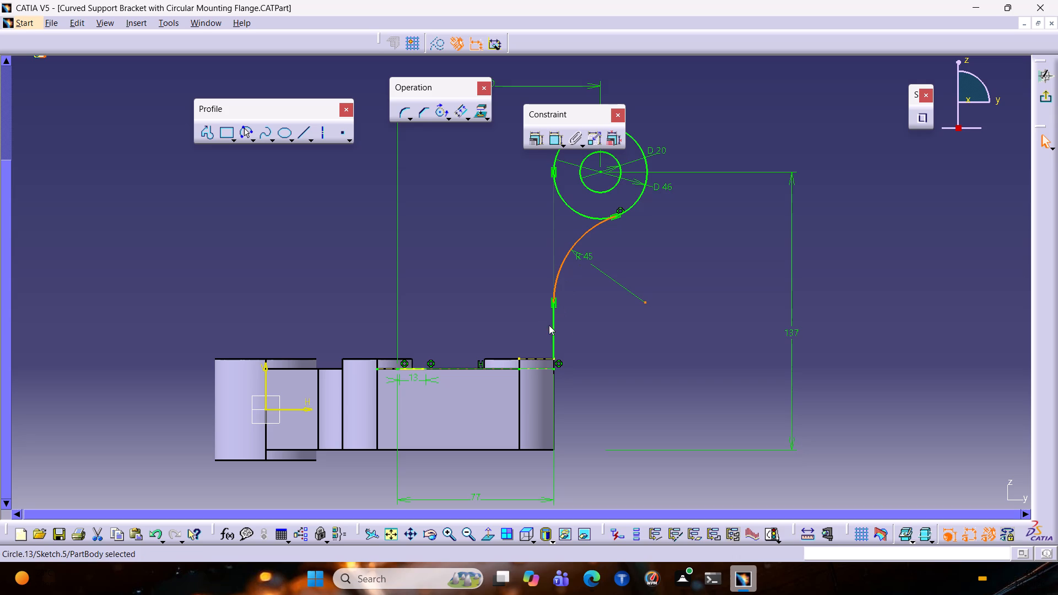
left_click(554, 322, "ctrl")
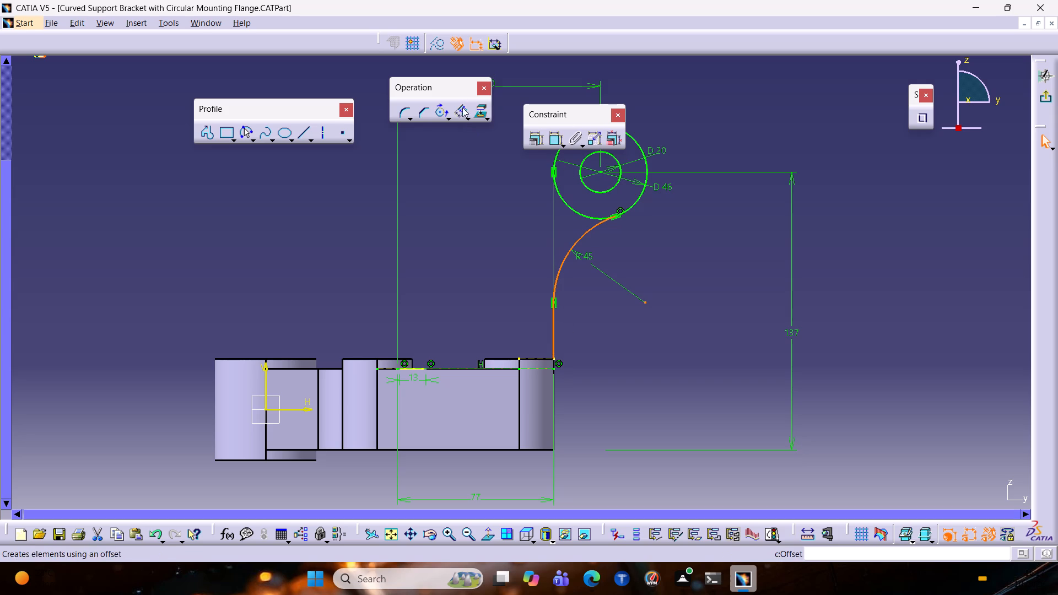
left_click(461, 116)
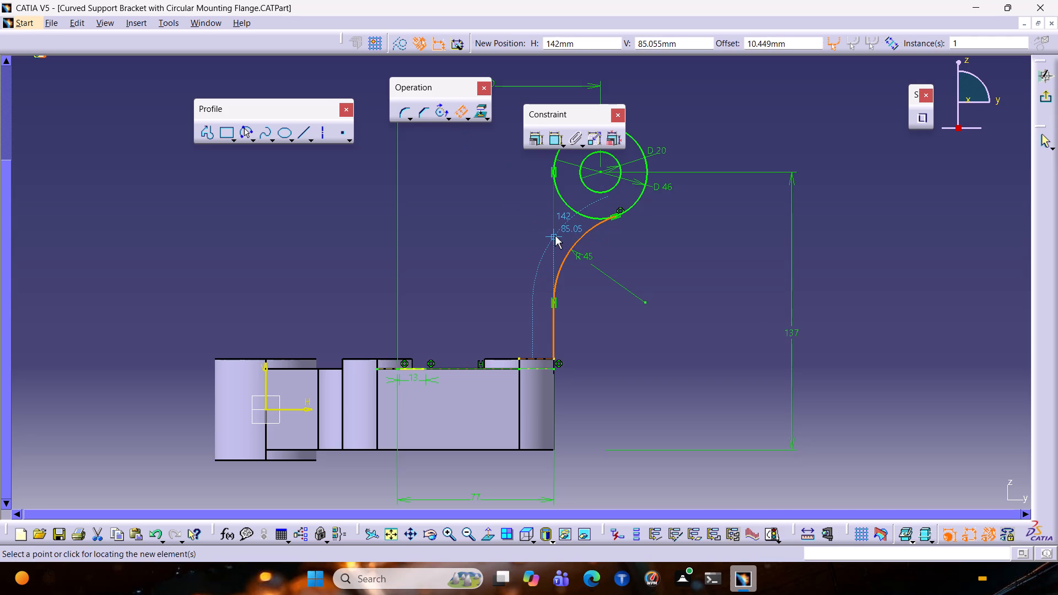
key("Tab")
key("Tab")
type("13")
key("Return")
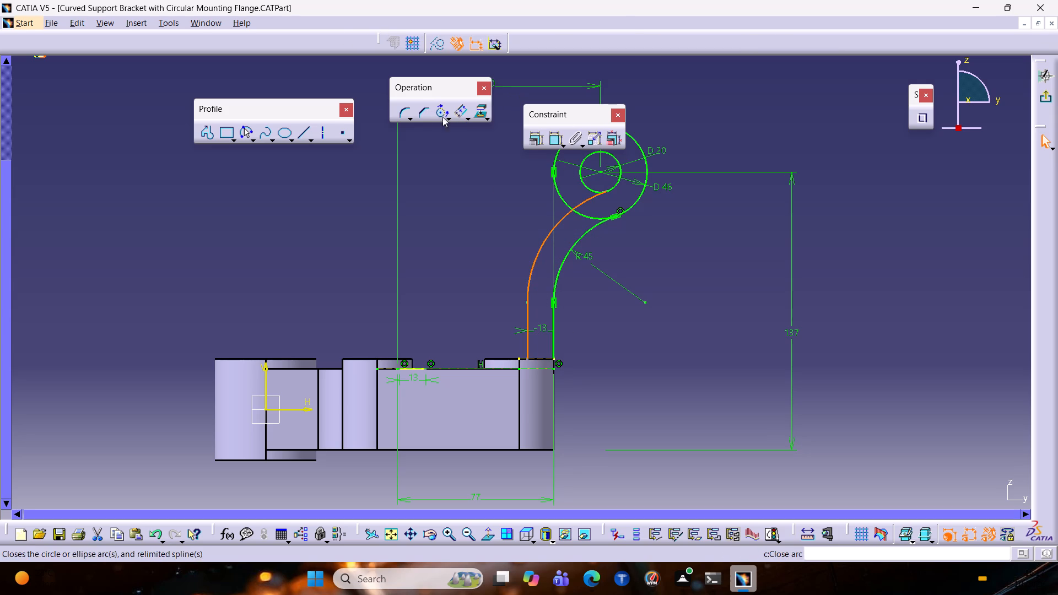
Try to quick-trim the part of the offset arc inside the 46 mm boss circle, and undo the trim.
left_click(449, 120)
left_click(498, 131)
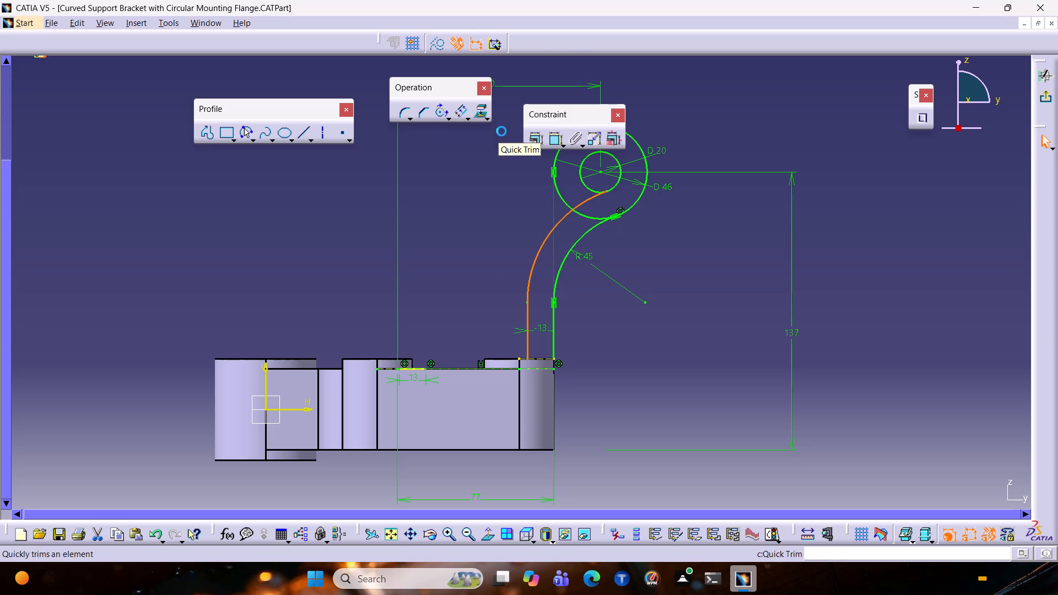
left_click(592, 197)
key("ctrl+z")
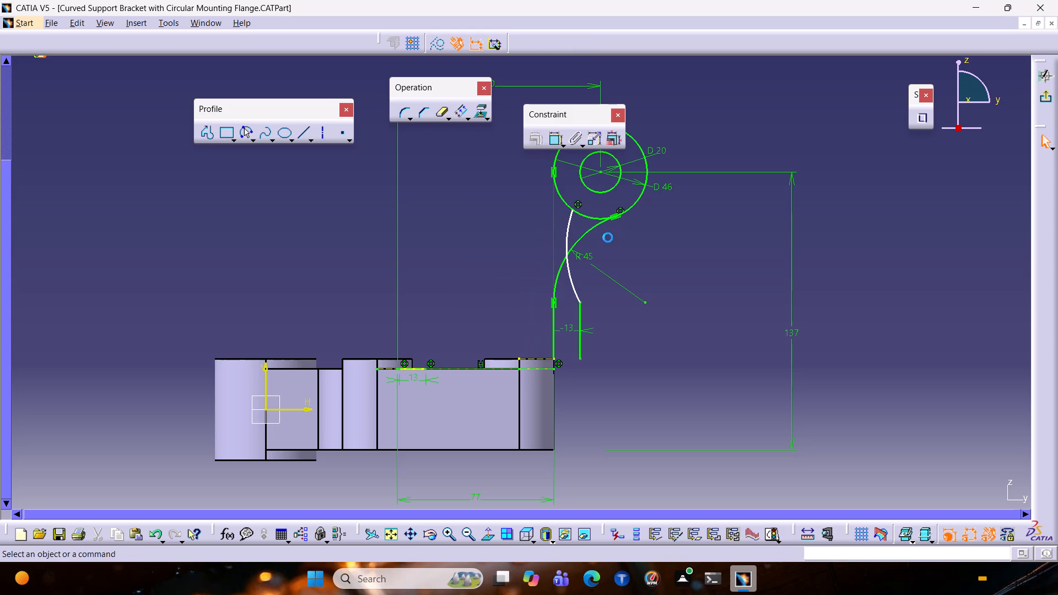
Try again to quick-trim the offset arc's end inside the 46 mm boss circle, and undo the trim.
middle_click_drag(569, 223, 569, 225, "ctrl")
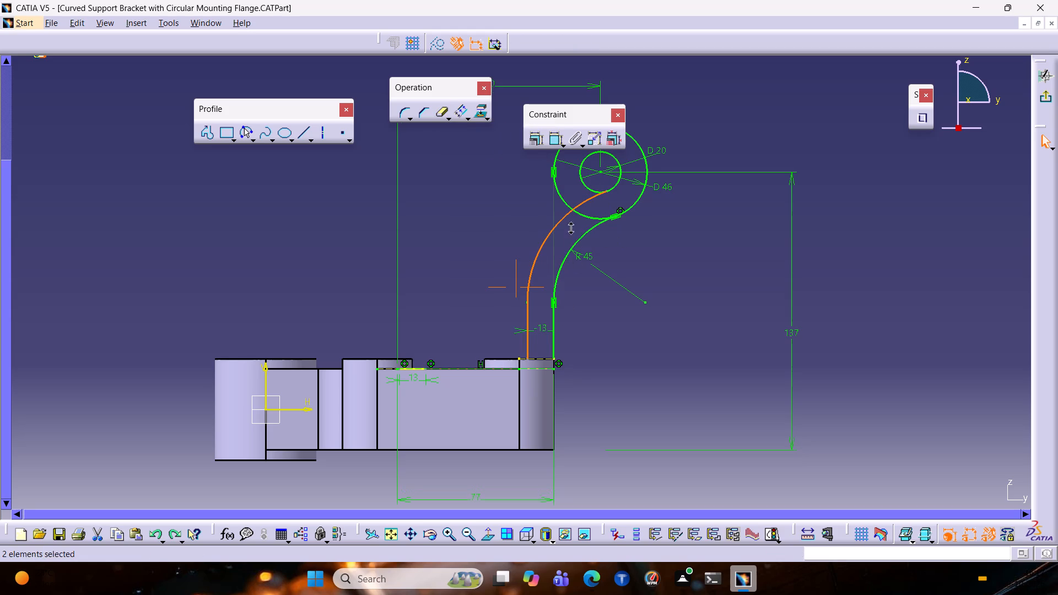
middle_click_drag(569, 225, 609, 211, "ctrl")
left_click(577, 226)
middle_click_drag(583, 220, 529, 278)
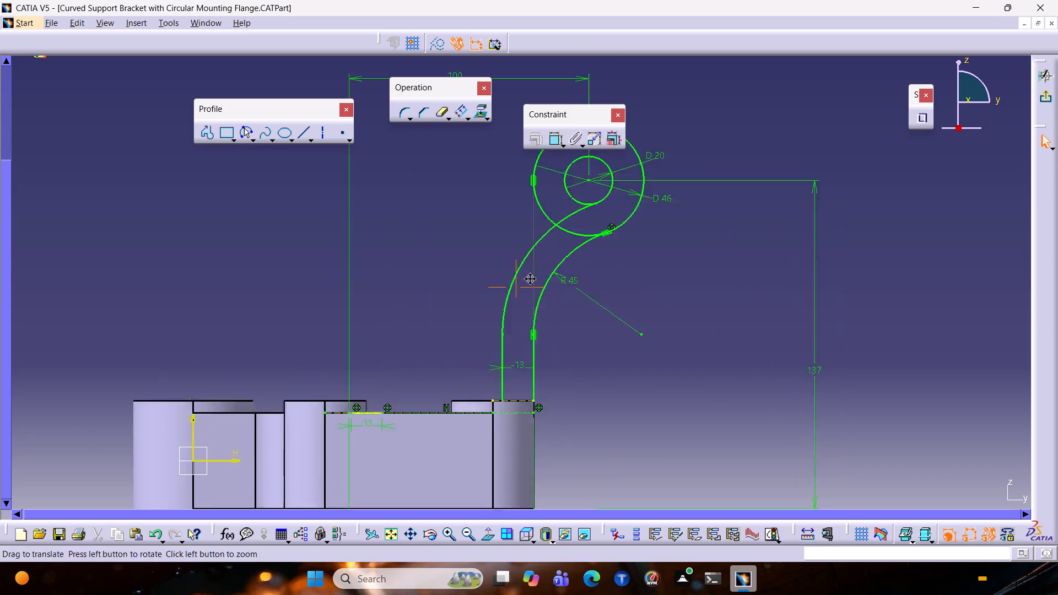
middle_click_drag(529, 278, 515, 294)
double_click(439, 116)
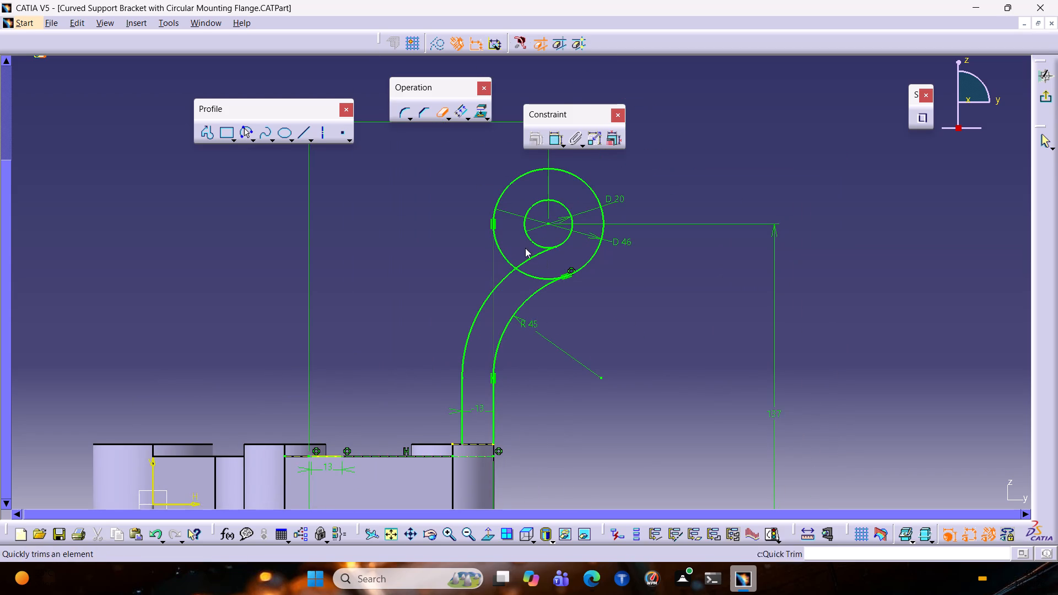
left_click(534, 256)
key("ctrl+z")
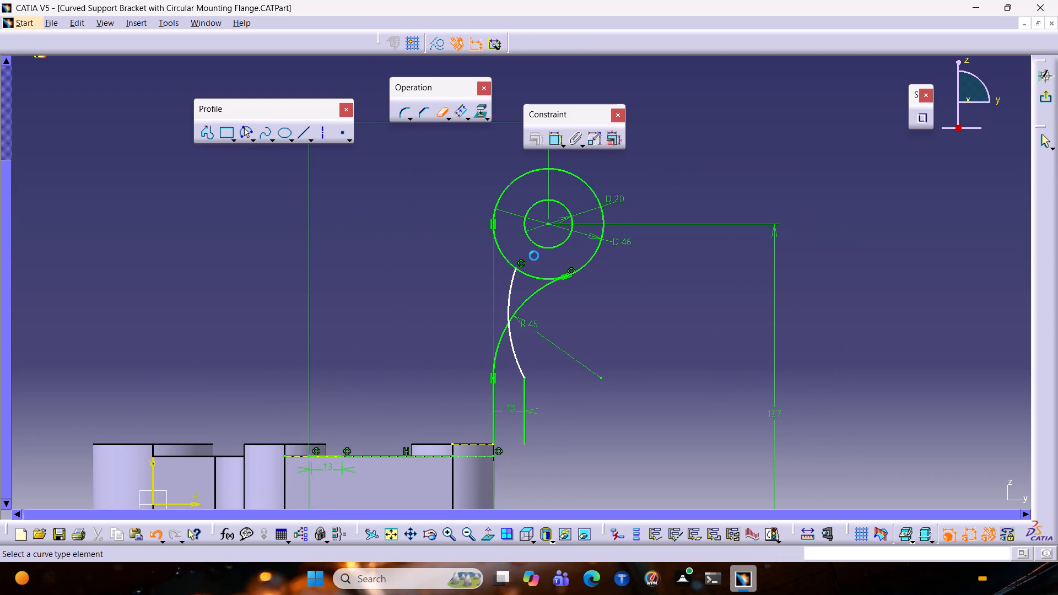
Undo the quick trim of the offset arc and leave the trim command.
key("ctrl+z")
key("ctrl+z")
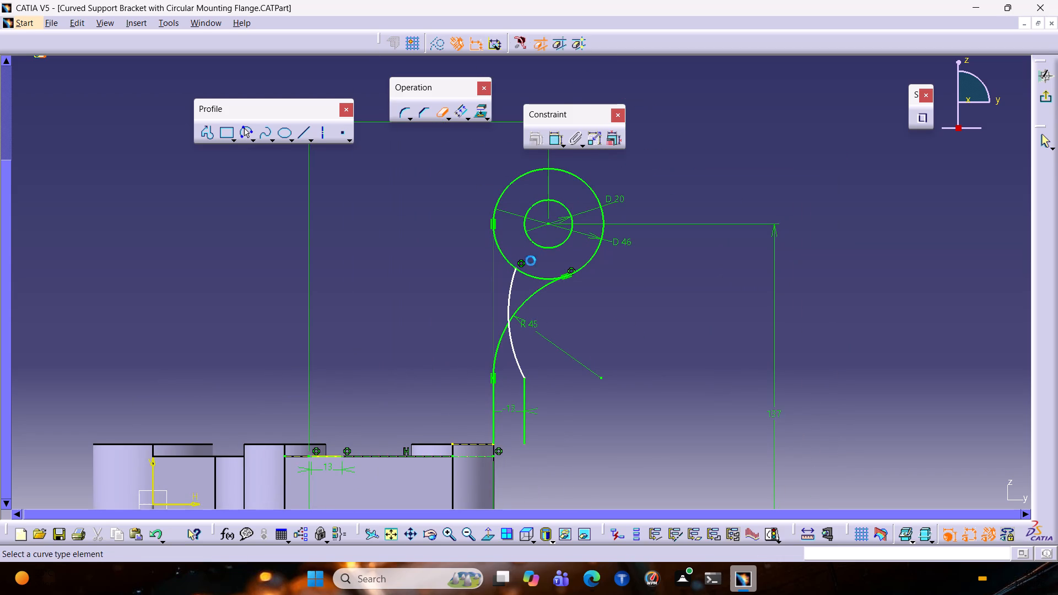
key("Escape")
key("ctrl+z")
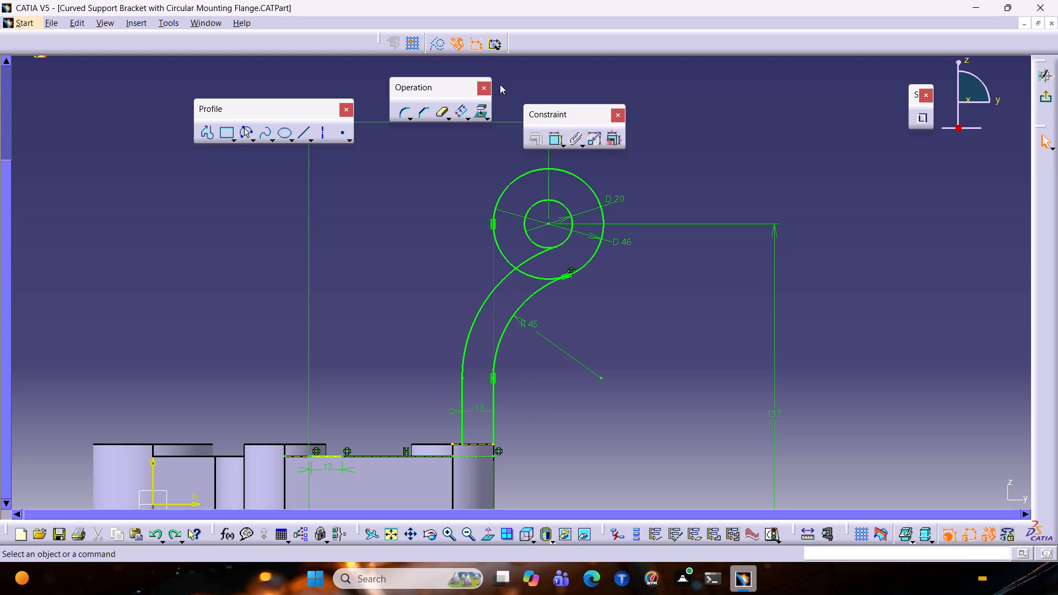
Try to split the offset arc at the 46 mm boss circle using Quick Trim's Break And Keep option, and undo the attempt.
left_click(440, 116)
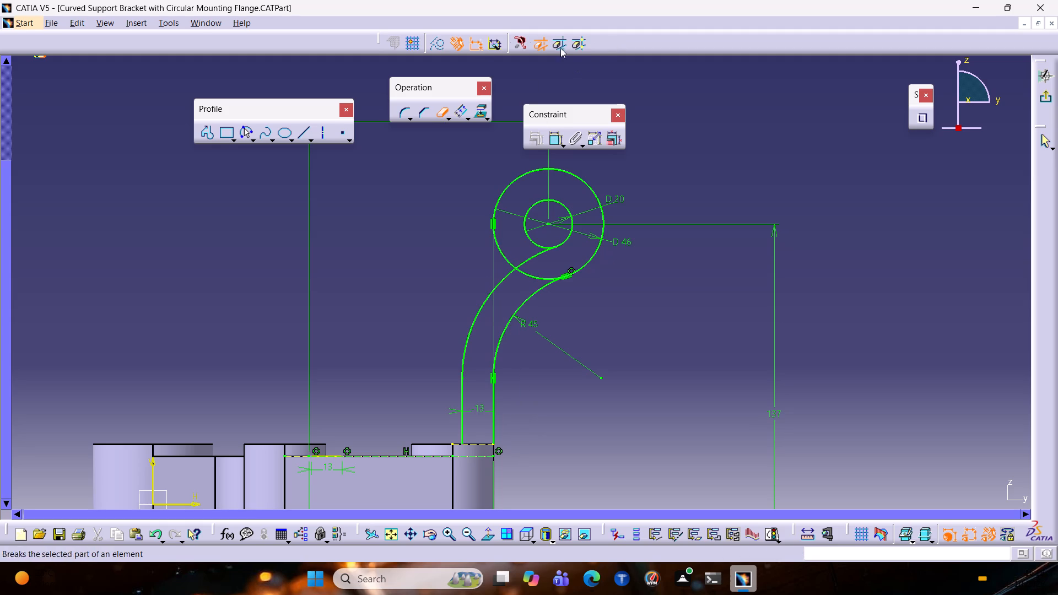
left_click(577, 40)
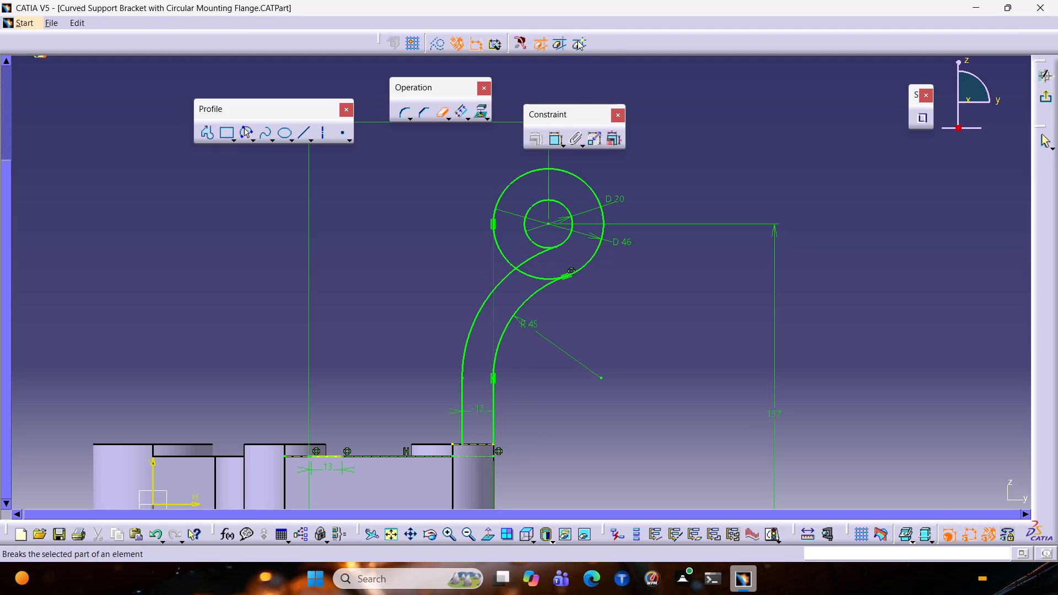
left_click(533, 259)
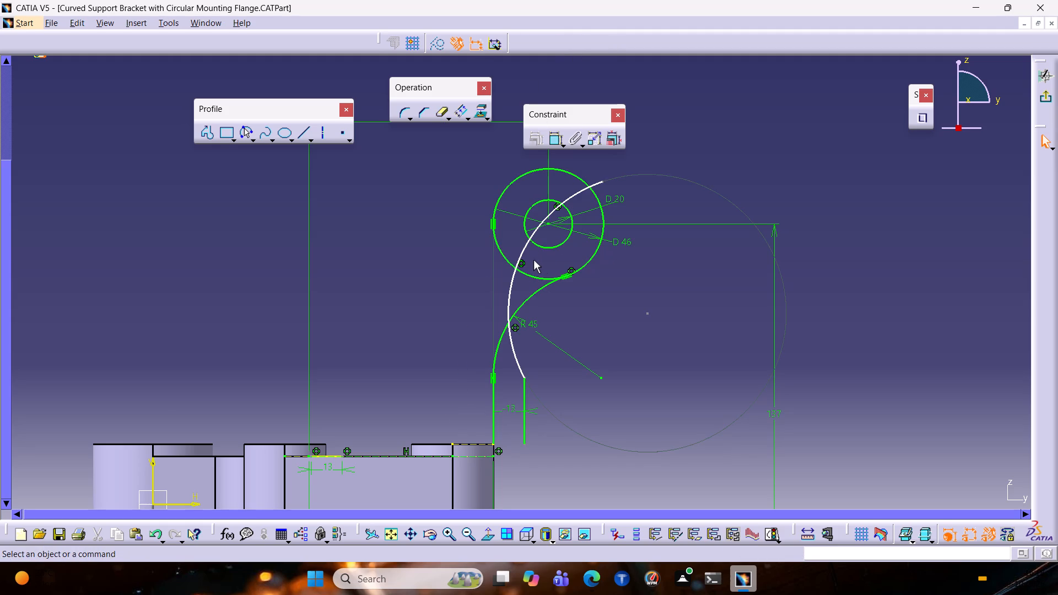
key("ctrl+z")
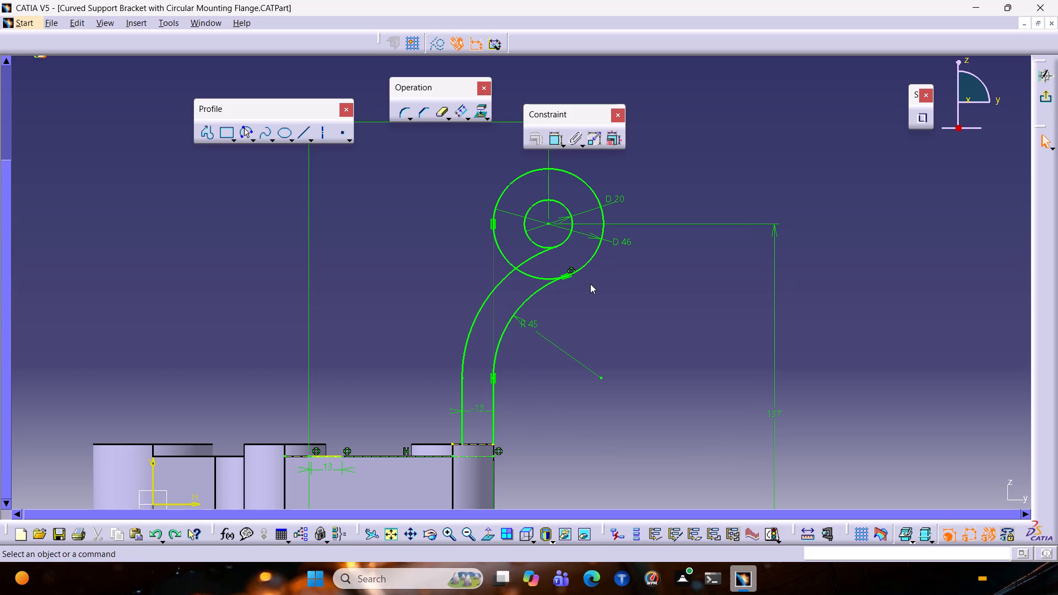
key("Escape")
Select the offset arc that runs from the 13 mm offset vertical line into the 46 mm boss circle.
left_click(492, 294)
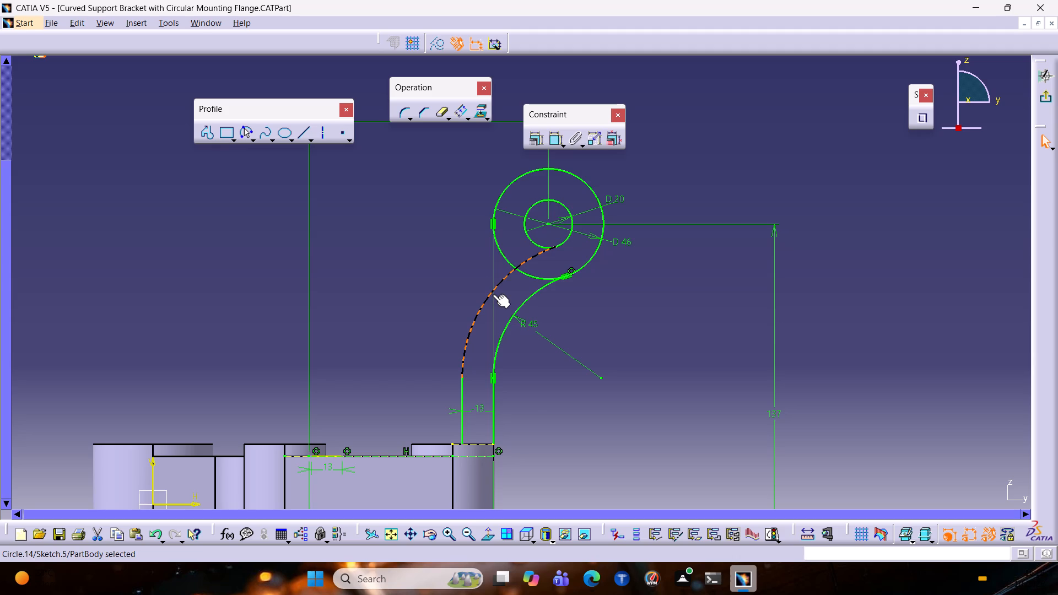
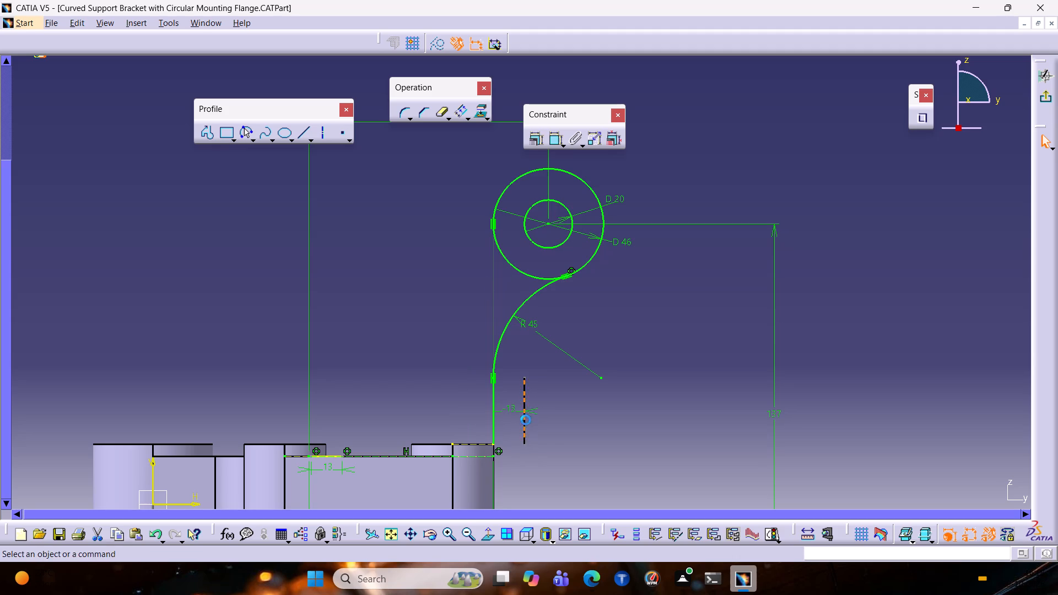
Offset the vertical line below the R 45 arc by 13 mm toward the base plate's centre.
left_click(492, 413)
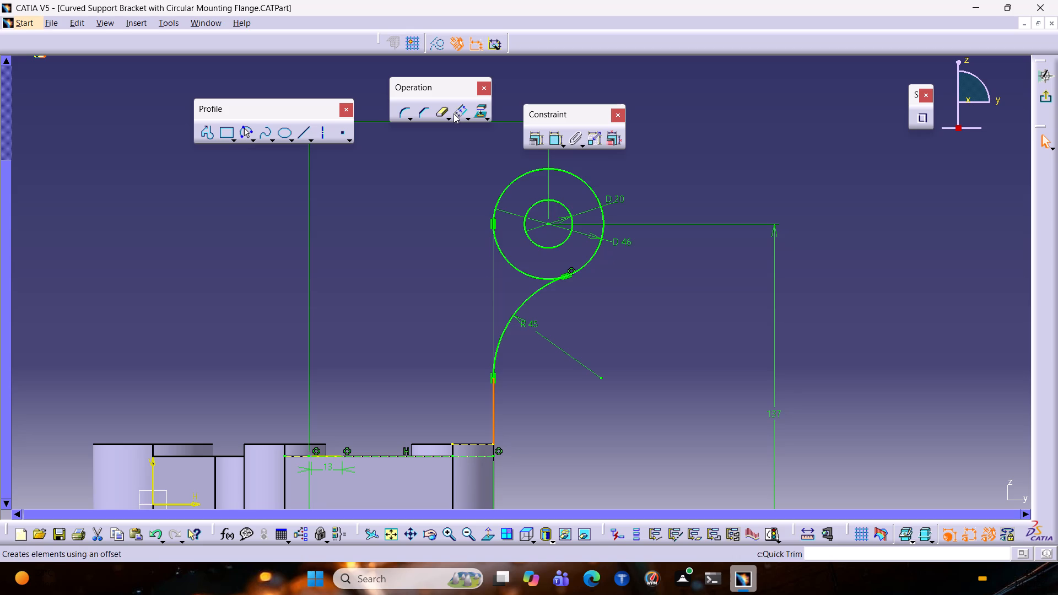
left_click(459, 115)
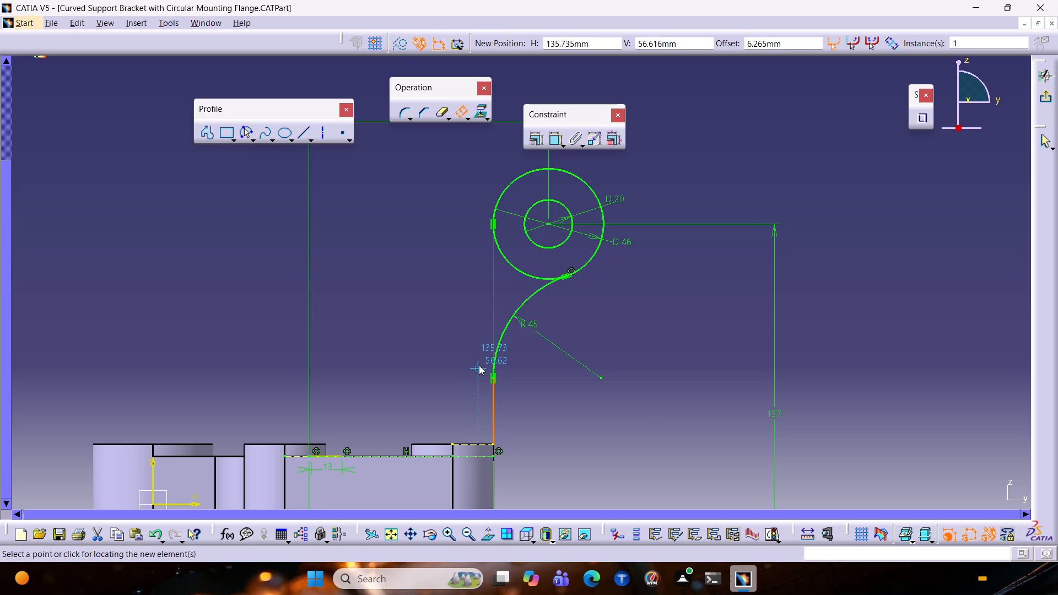
key("Tab")
key("Tab")
type("13")
key("Return")
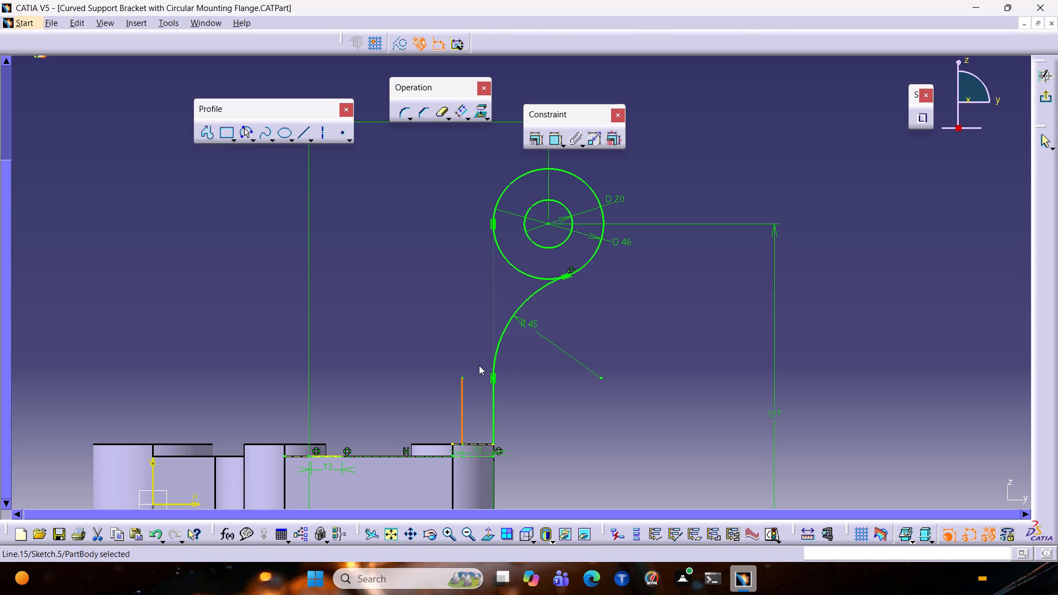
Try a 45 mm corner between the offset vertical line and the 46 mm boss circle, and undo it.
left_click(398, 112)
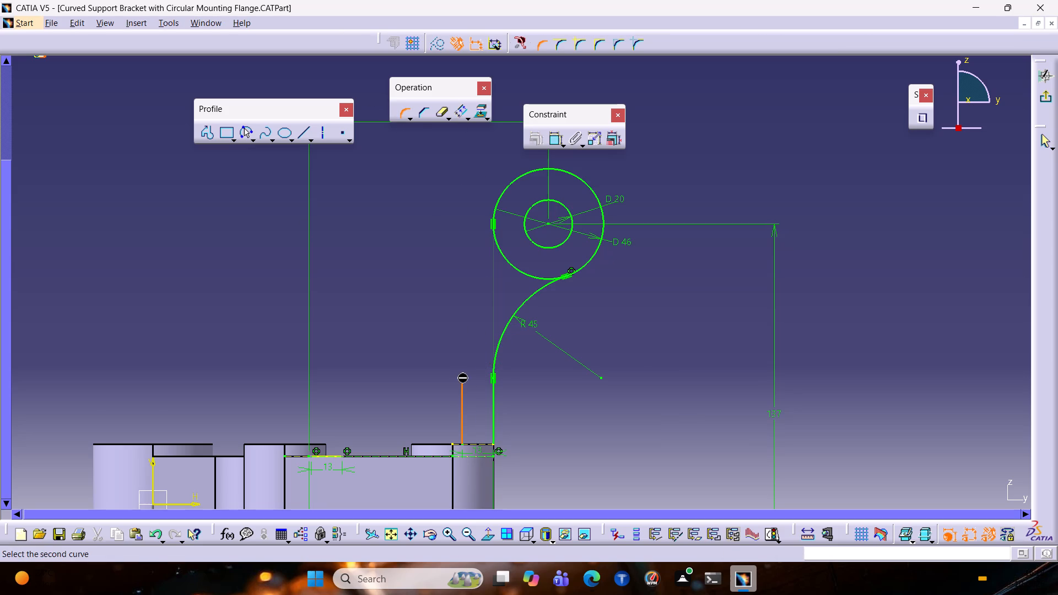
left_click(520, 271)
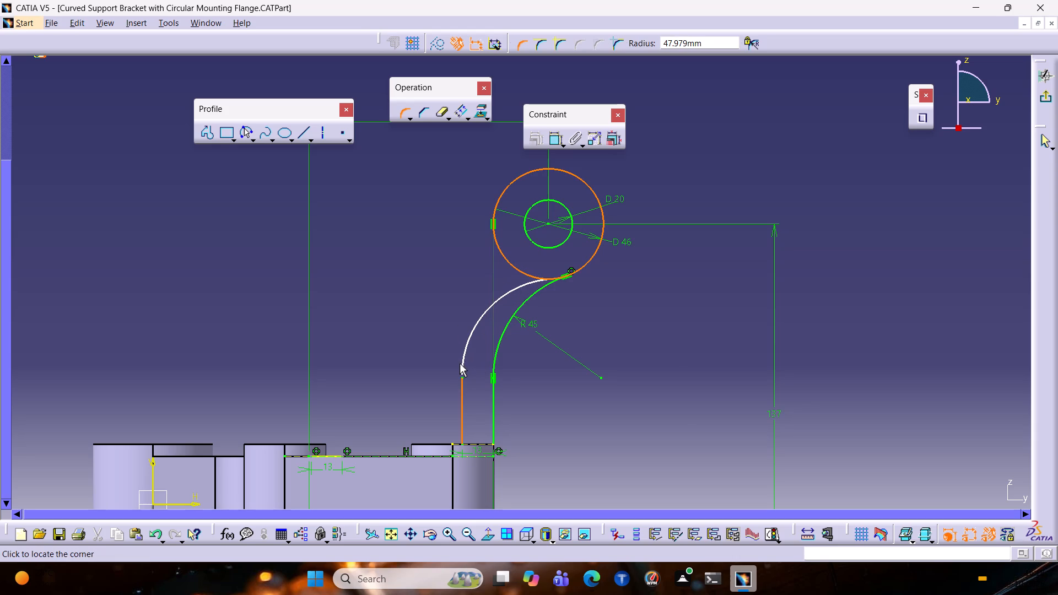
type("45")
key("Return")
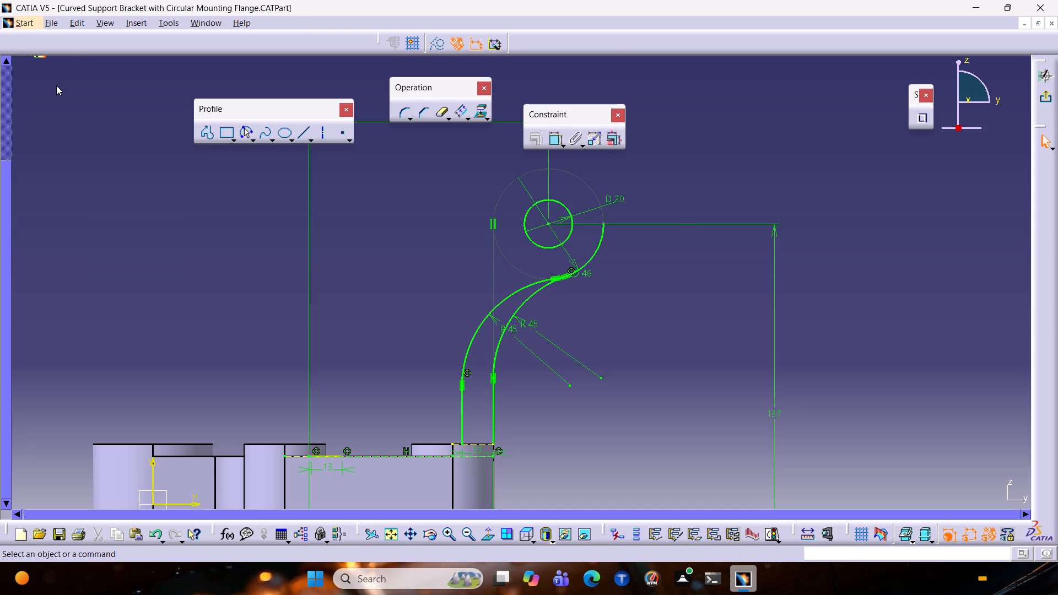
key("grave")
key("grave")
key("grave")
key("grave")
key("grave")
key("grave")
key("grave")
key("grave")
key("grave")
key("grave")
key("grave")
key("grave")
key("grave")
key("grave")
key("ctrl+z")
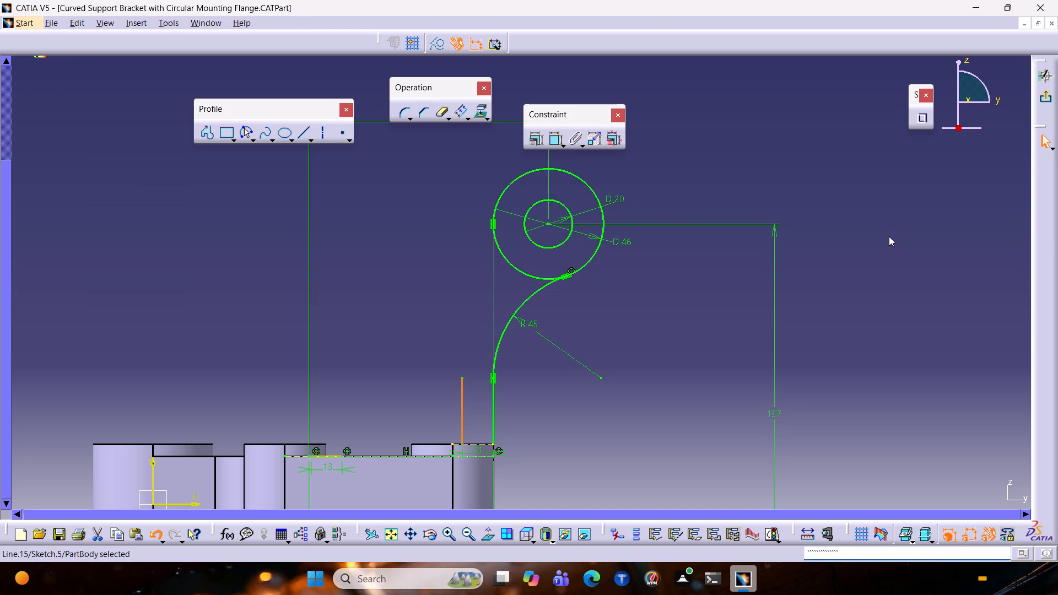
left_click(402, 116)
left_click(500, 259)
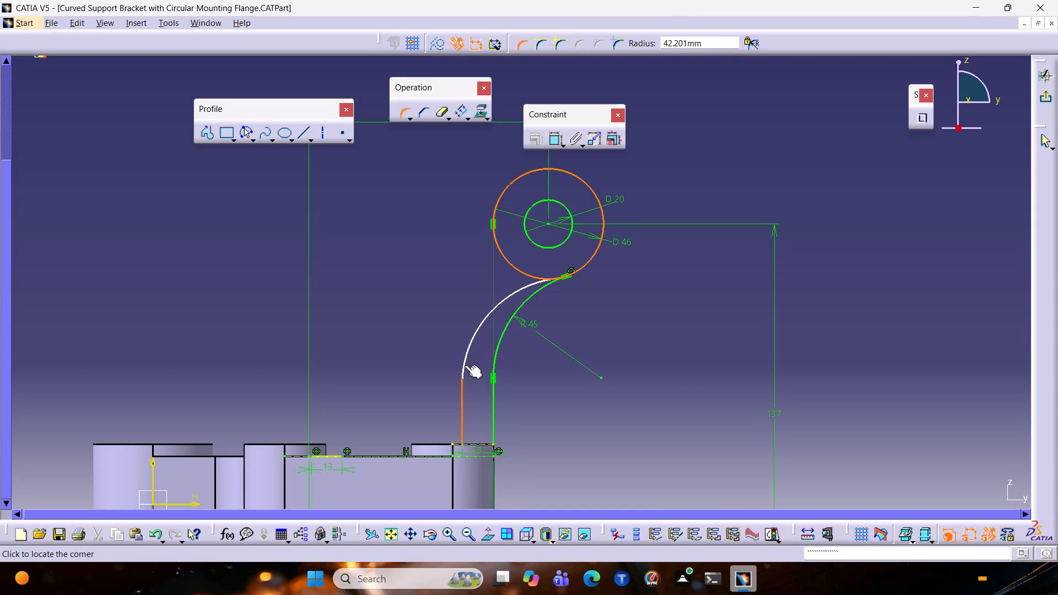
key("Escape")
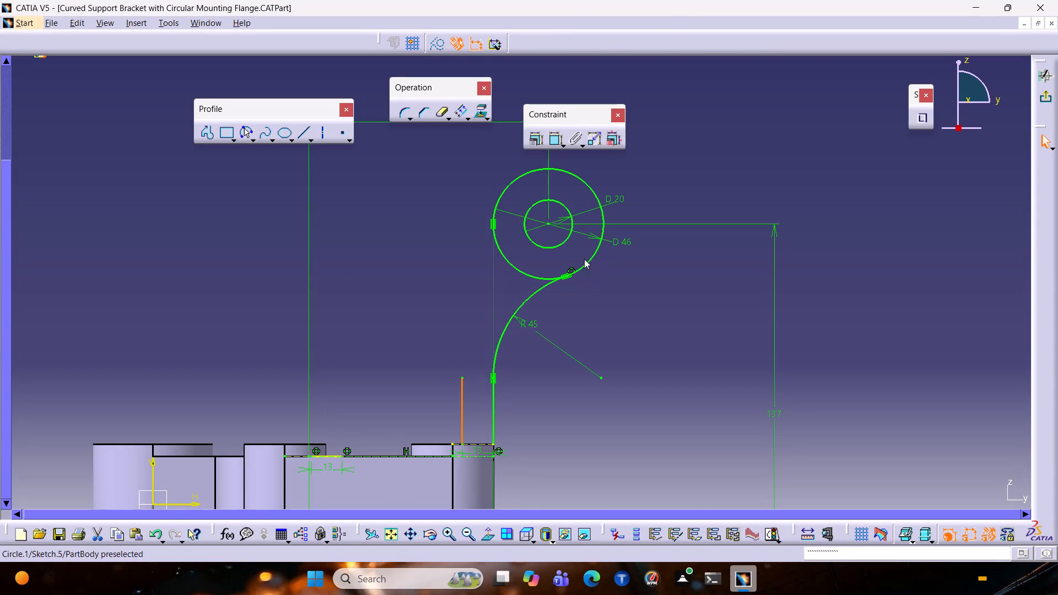
Create a corner of about 61.3 mm radius between the offset vertical line and the 20 mm hole circle.
left_click(400, 115)
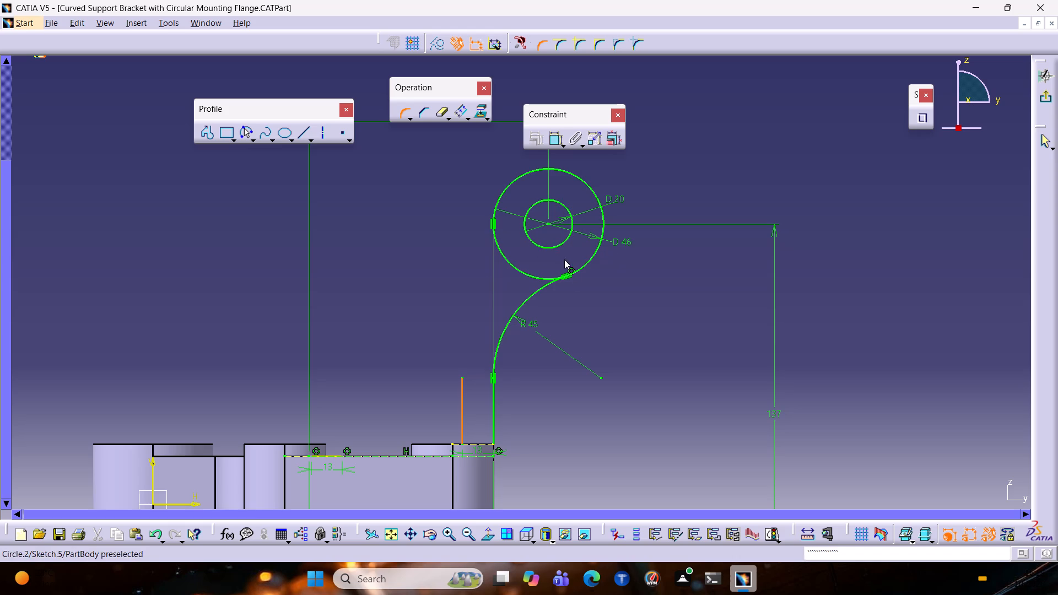
left_click(549, 248)
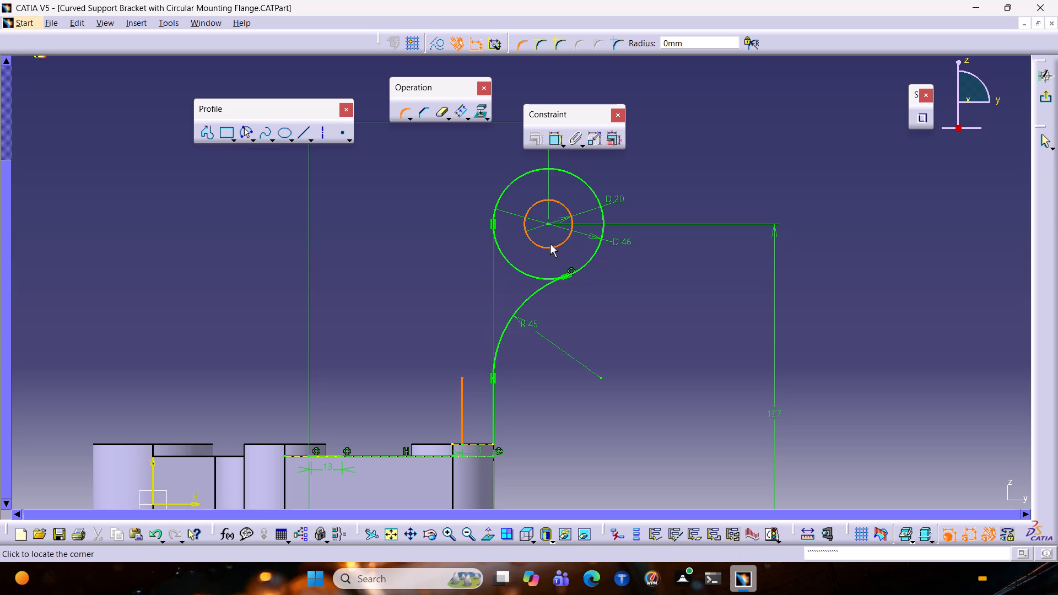
left_click(541, 244)
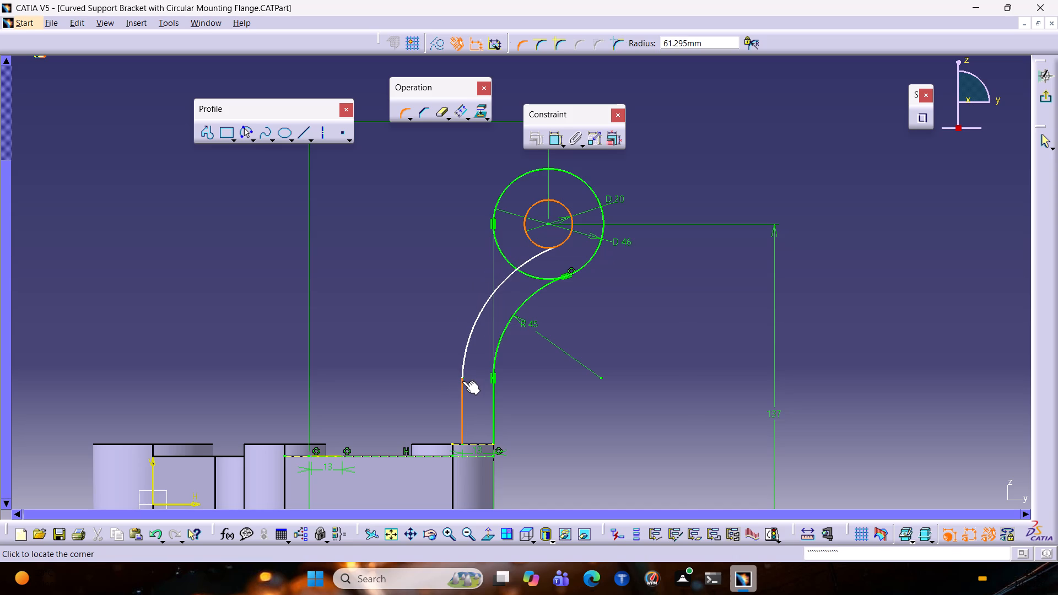
left_click(462, 375)
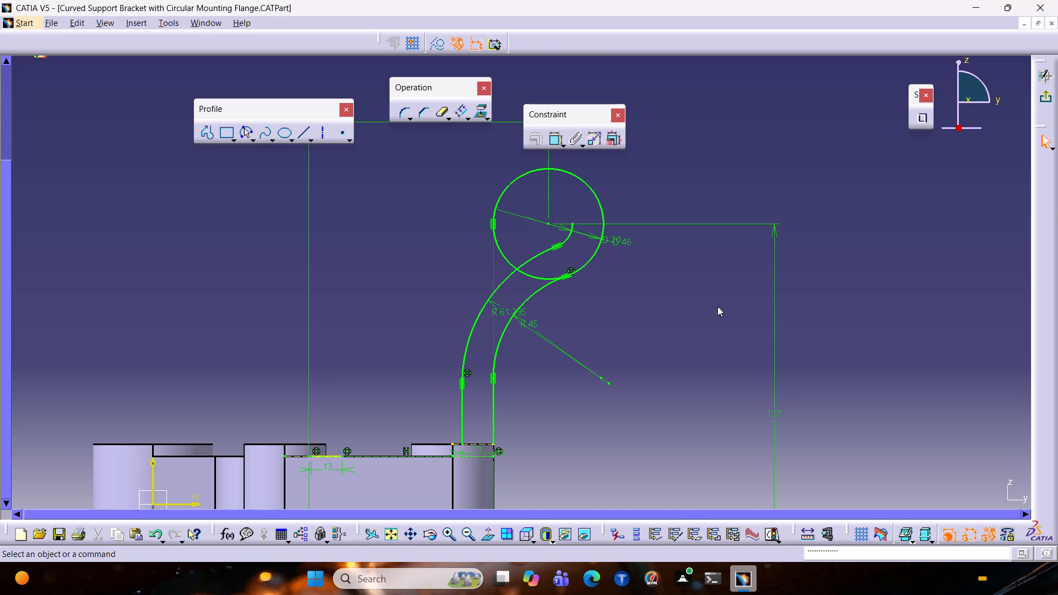
Restore the remaining arc of the 20 mm hole to a full circle with Close Arc.
left_click(569, 237)
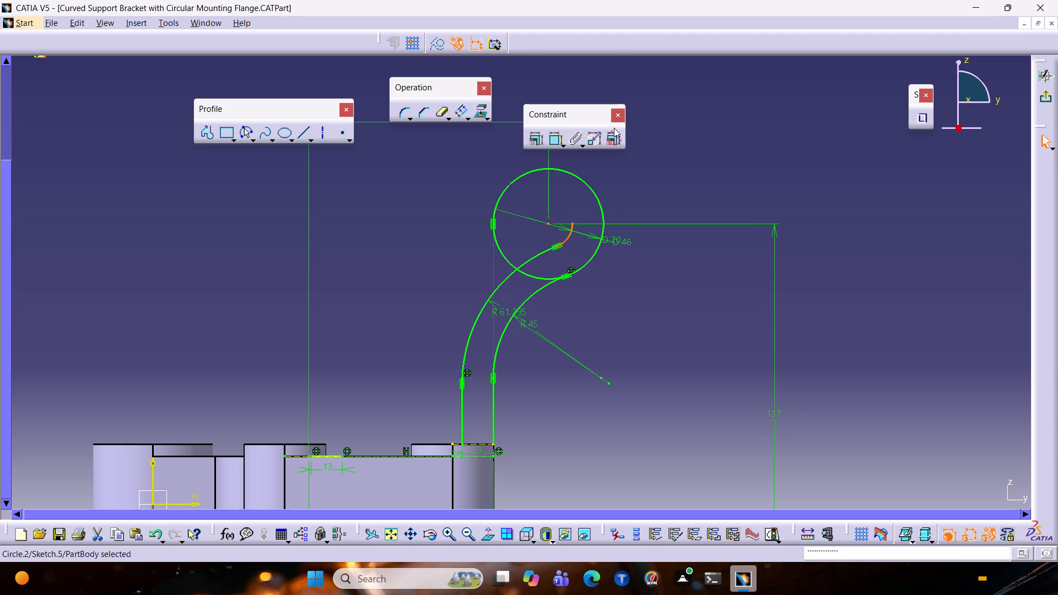
left_click(447, 118)
left_click(517, 131)
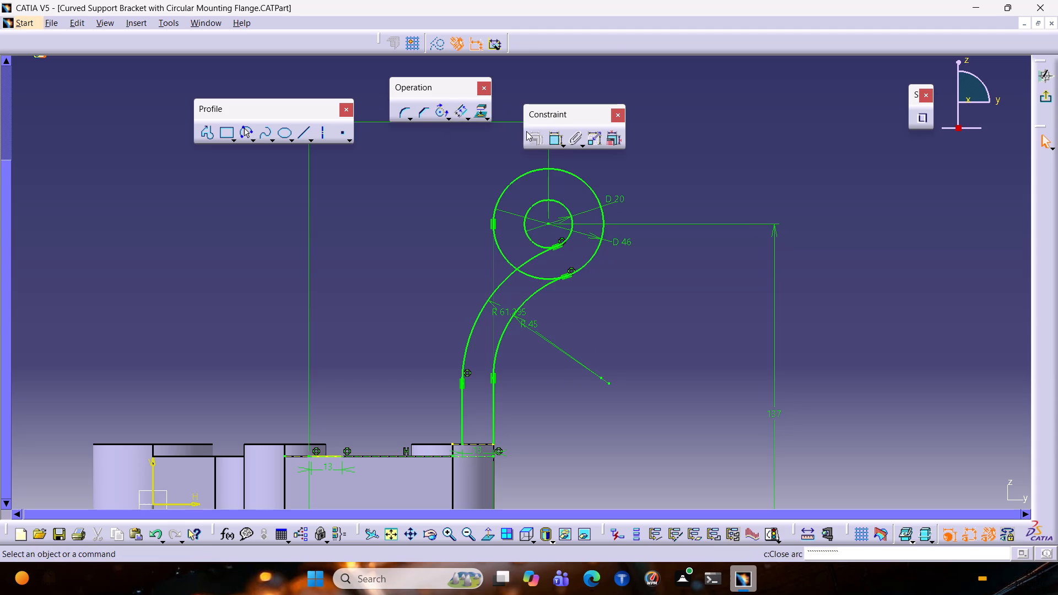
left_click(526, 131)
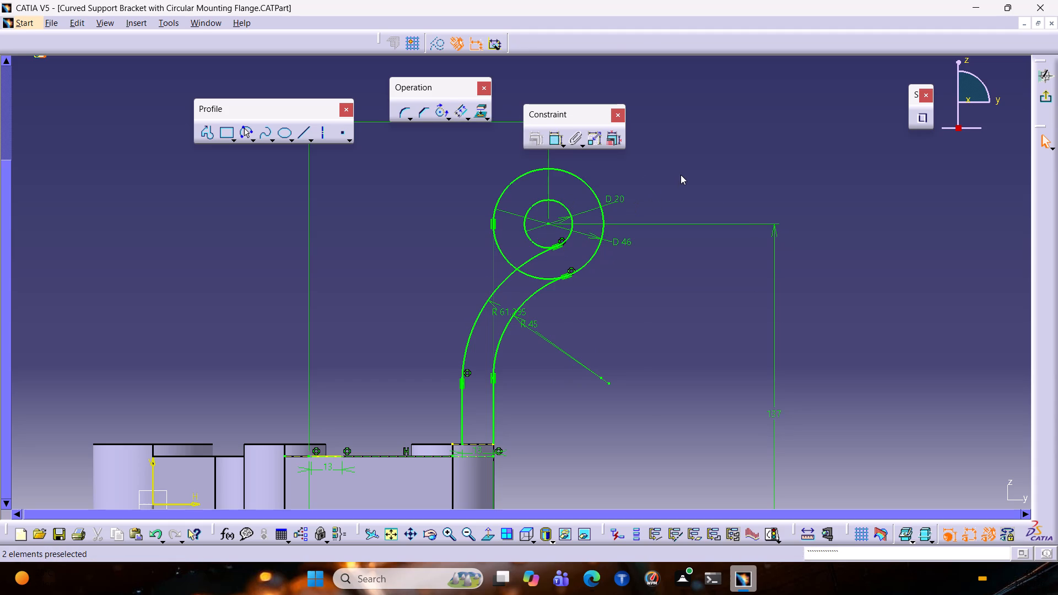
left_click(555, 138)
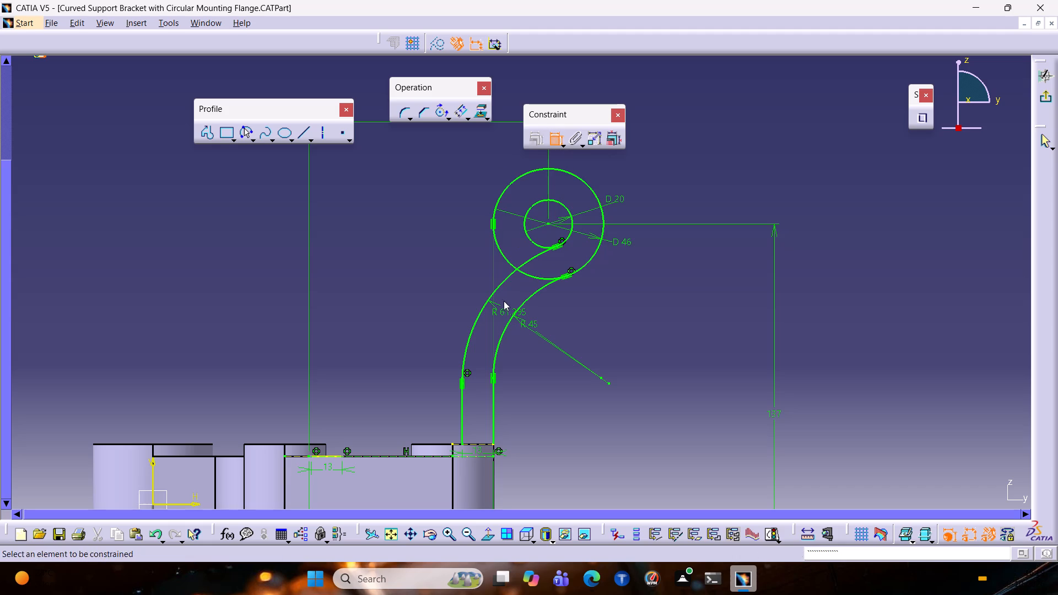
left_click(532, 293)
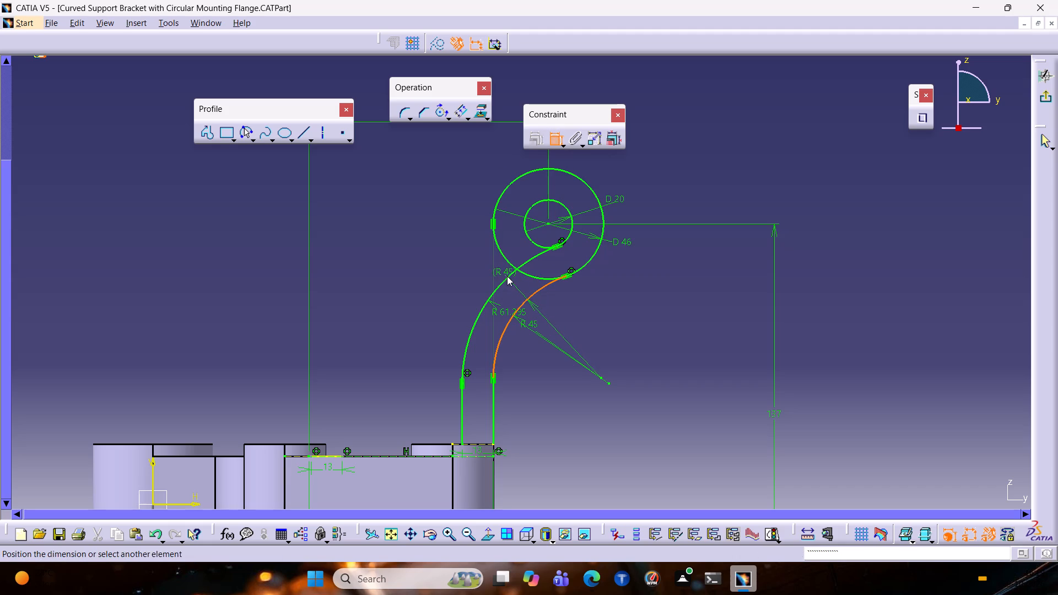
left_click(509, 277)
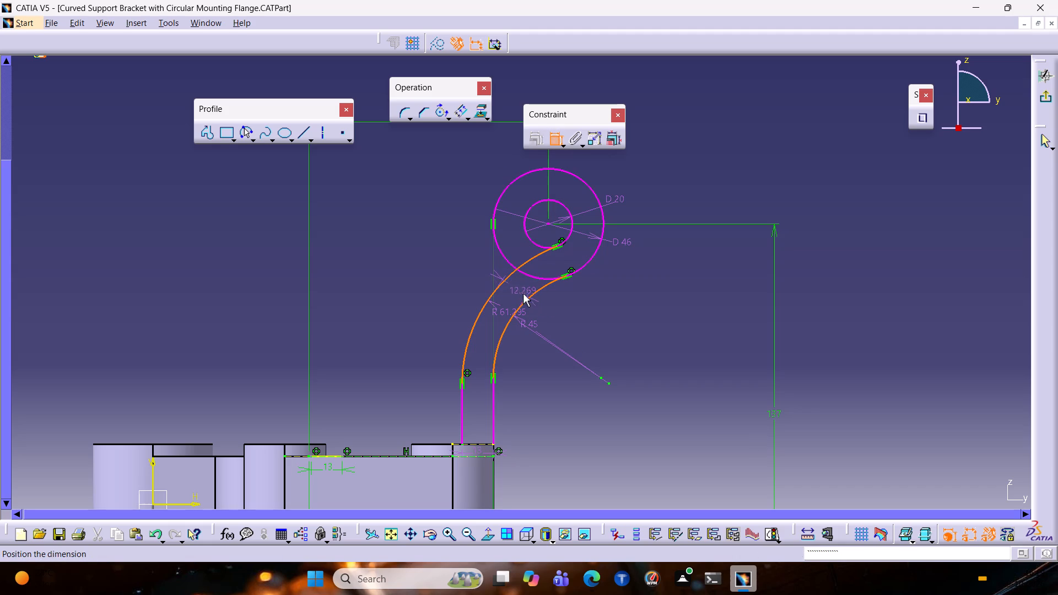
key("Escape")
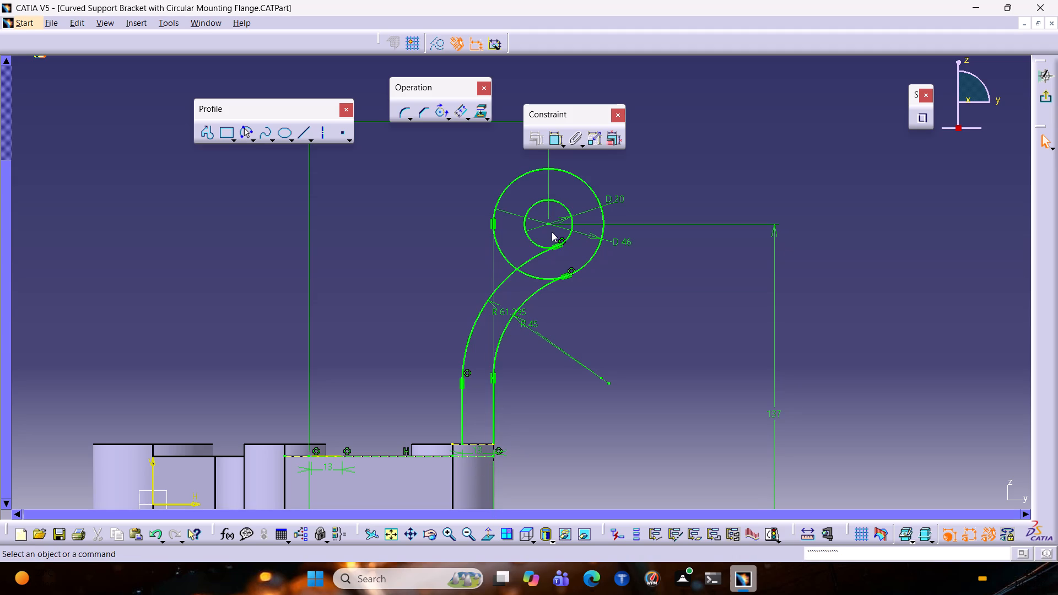
Quick-trim the part of the outer corner arc that lies inside the 46 mm boss circle.
double_click(447, 118)
left_click(505, 131)
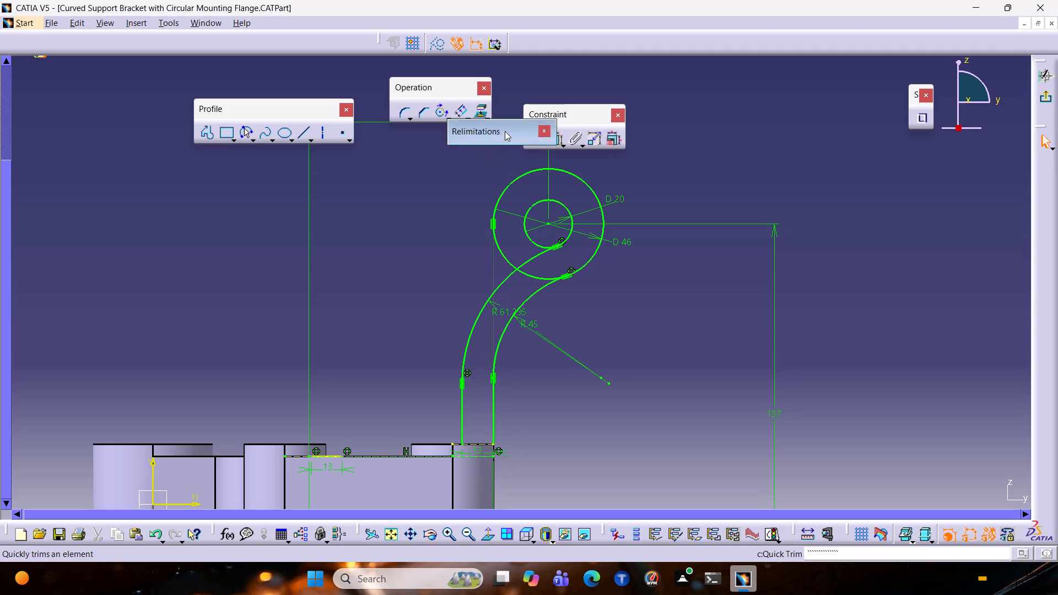
left_click(542, 51)
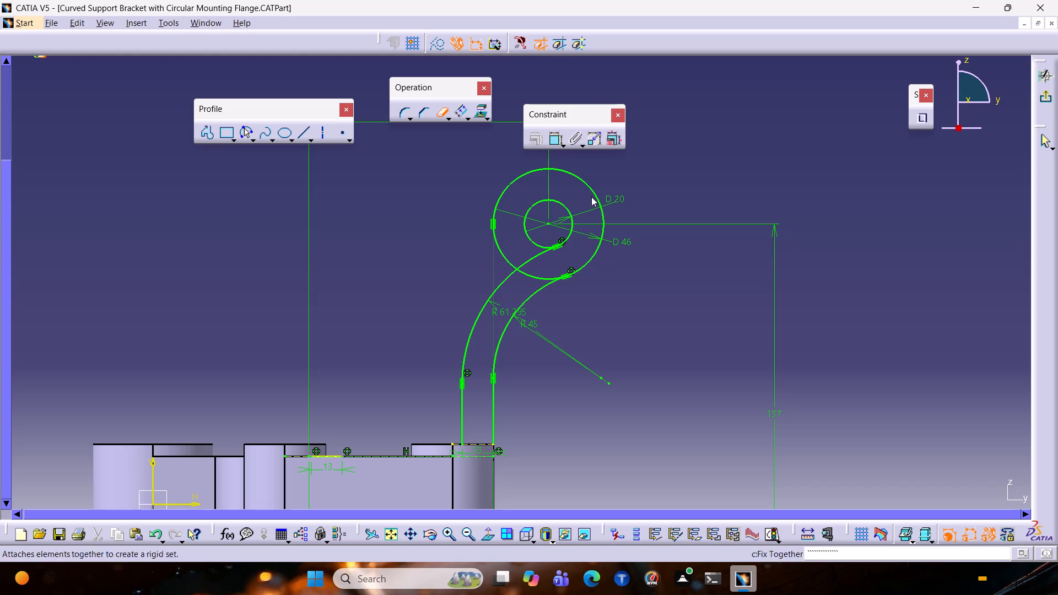
left_click(535, 256)
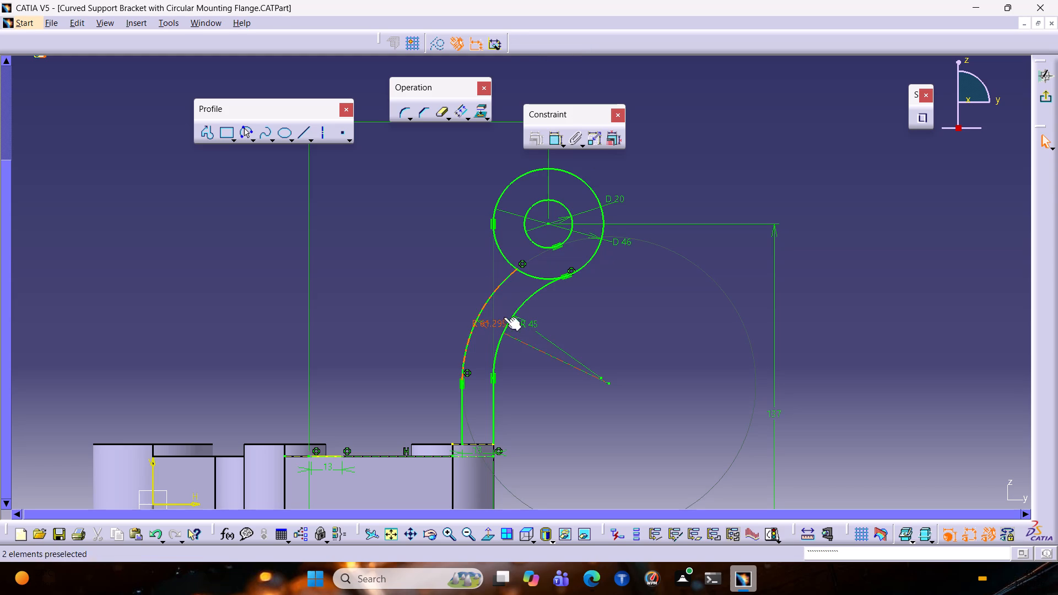
Delete the radius dimension of the arm's outer arc, keeping the R 45 dimension.
middle_click_drag(533, 372, 560, 351, "ctrl")
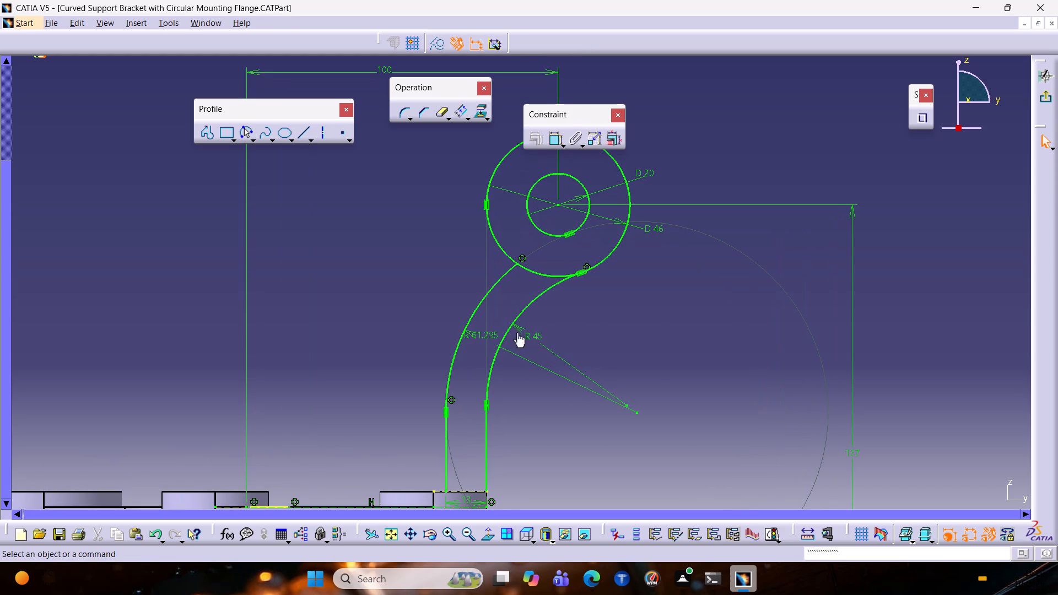
left_click(481, 355)
left_click(484, 332)
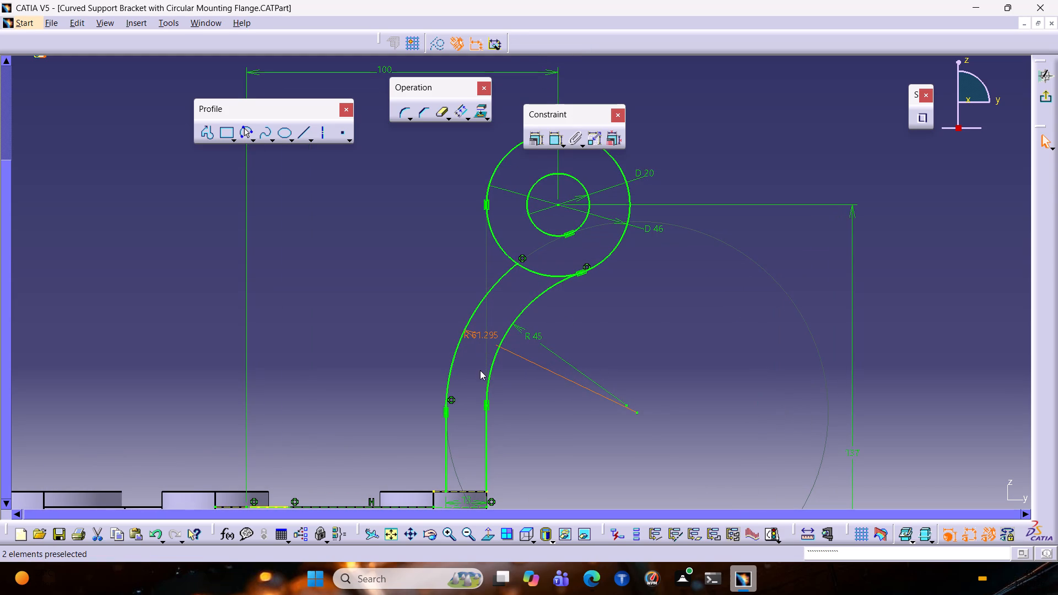
key("Delete")
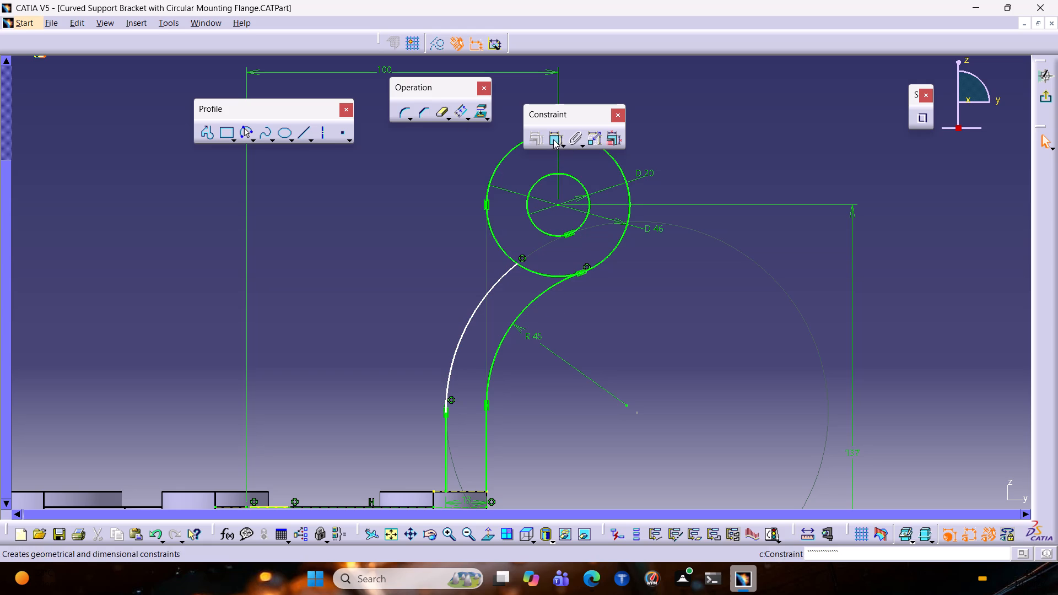
Dimension the distance between the arm's two arcs and set it to 13 mm.
left_click(553, 139)
left_click(543, 293)
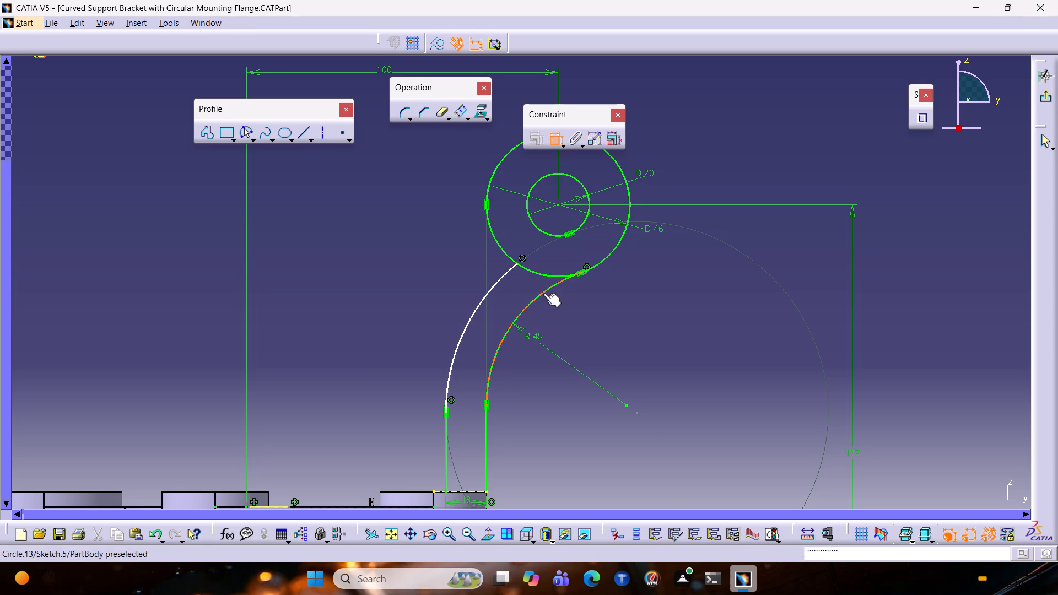
left_click(499, 278)
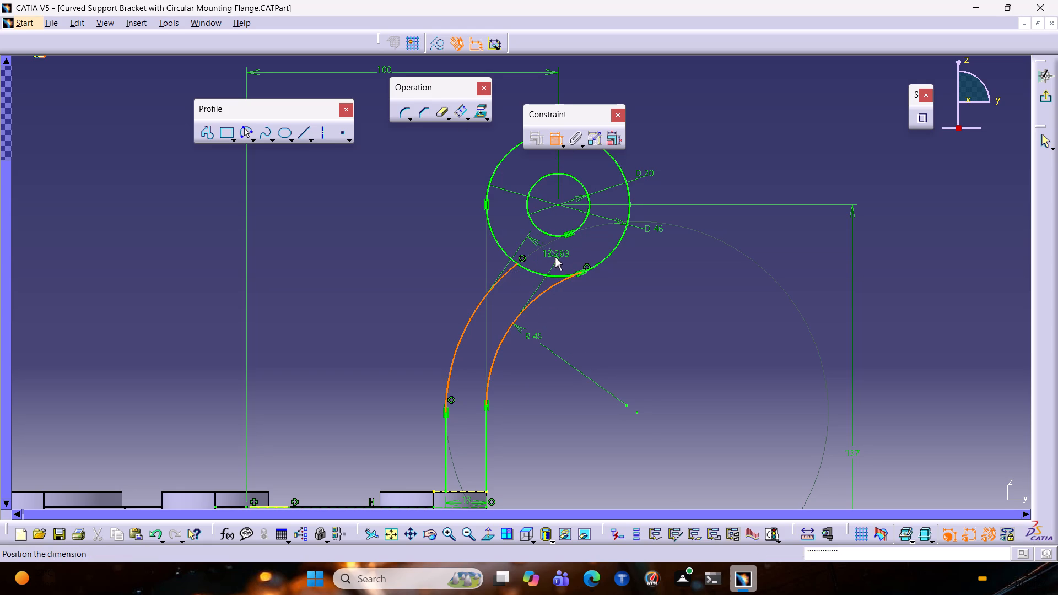
left_click(543, 263)
left_click(542, 260)
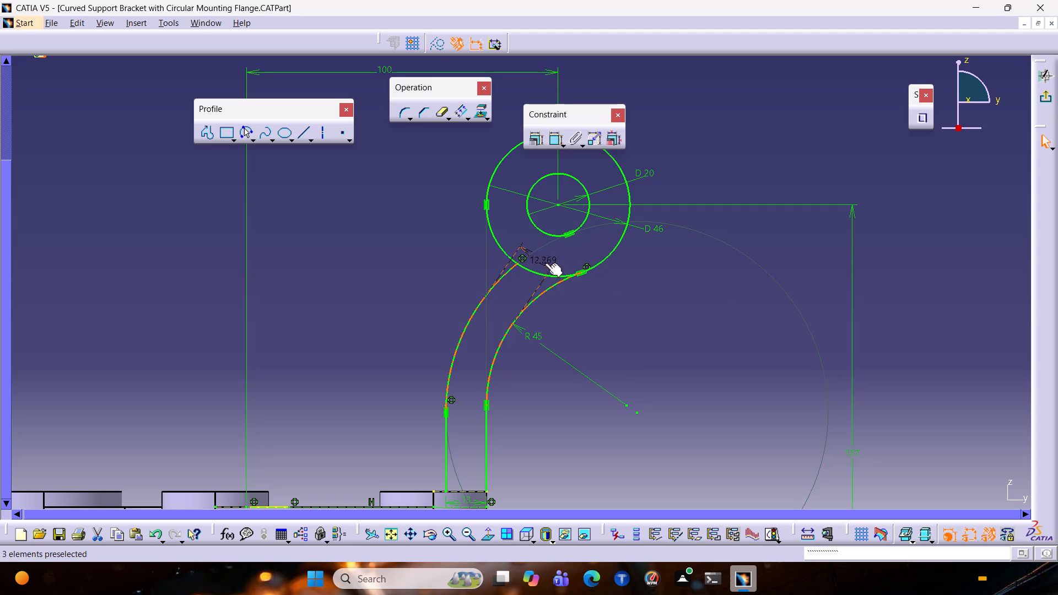
left_click(544, 263)
left_click(539, 262)
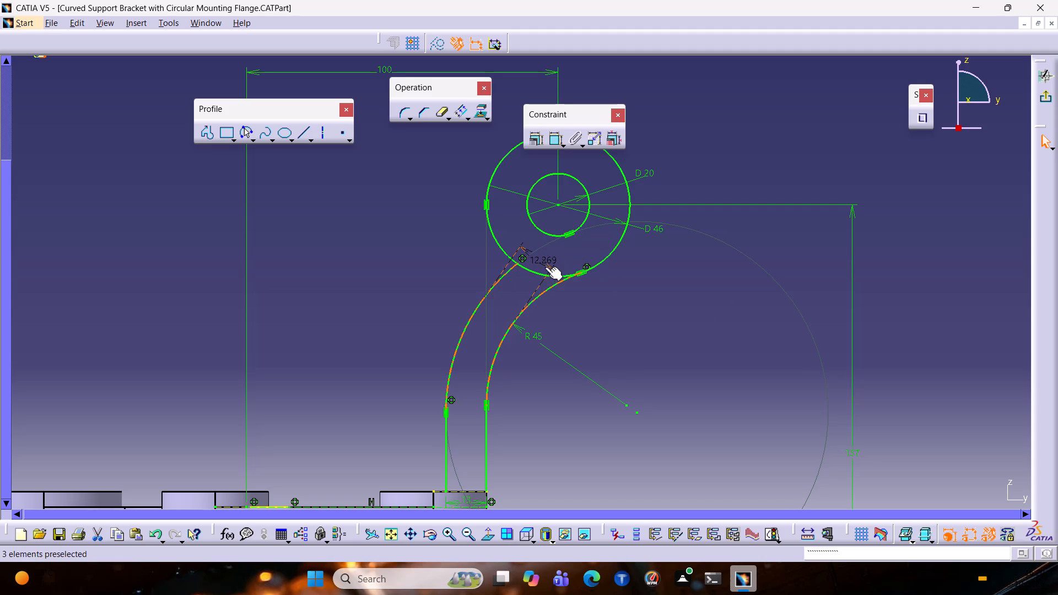
triple_click(542, 261)
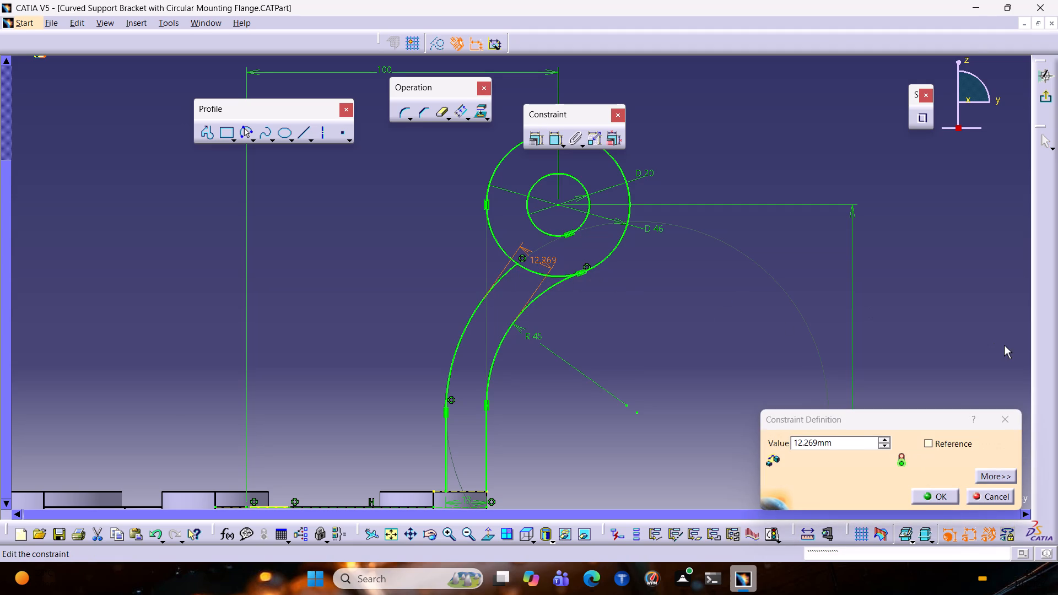
key("1")
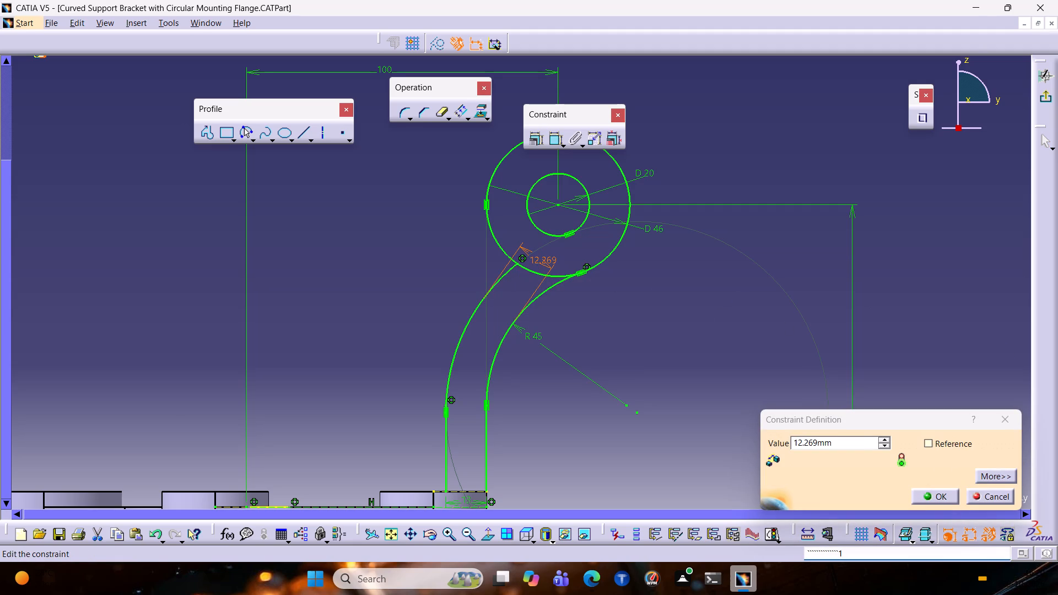
left_click_drag(845, 442, 770, 434)
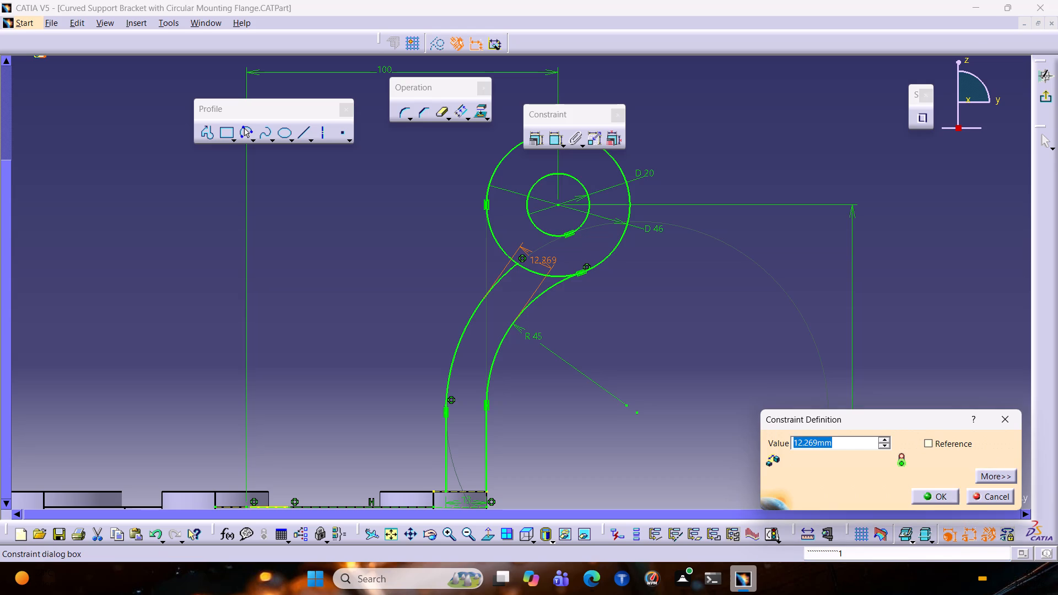
type("13")
key("Return")
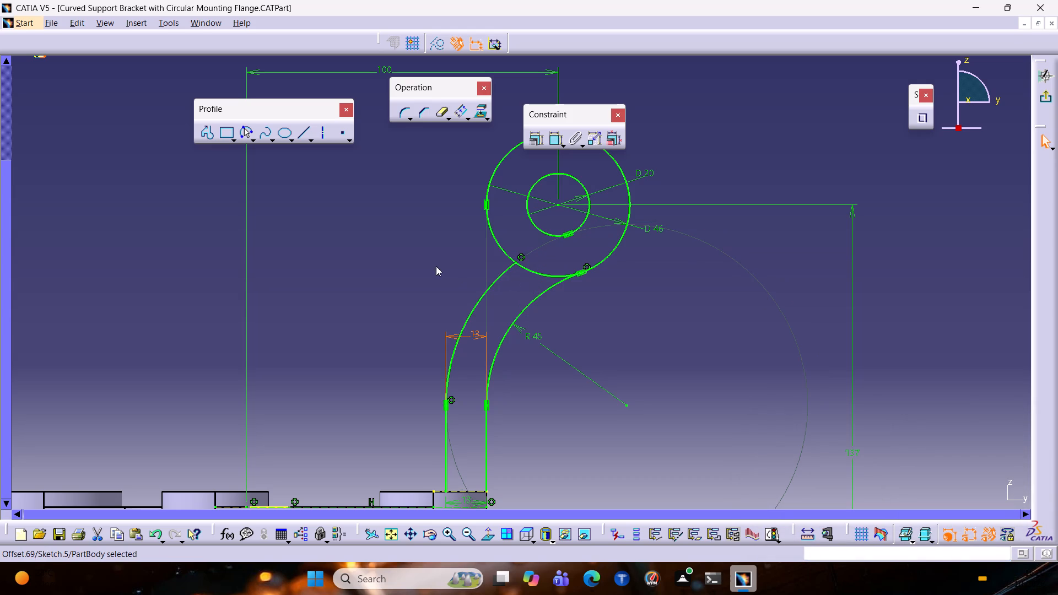
Select the offset dimension between the arm's two vertical lines at the top of the base plate.
middle_click_drag(444, 243, 439, 284, "ctrl")
left_click(536, 381)
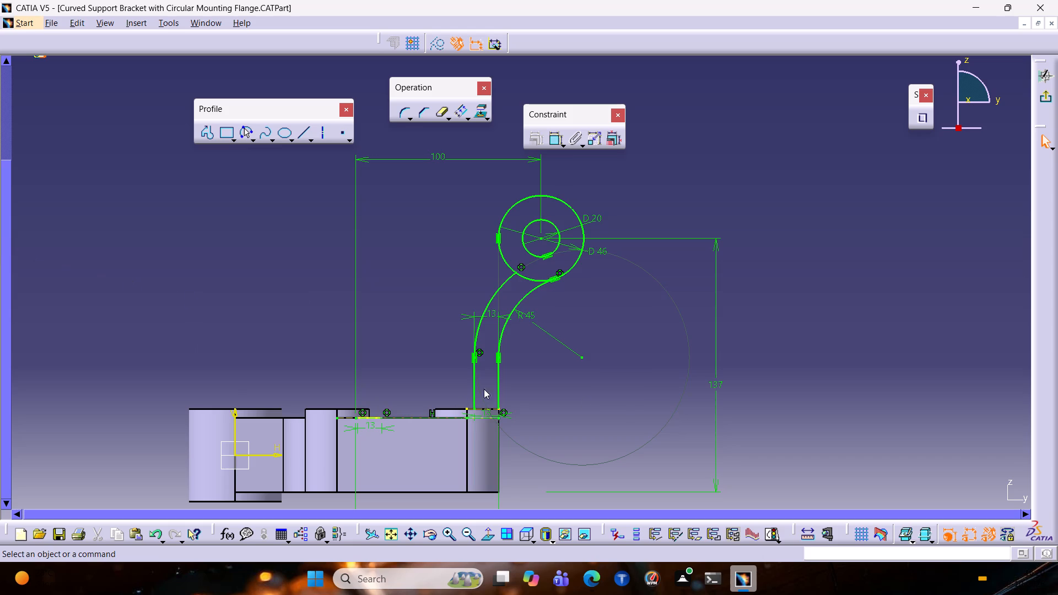
left_click(485, 413)
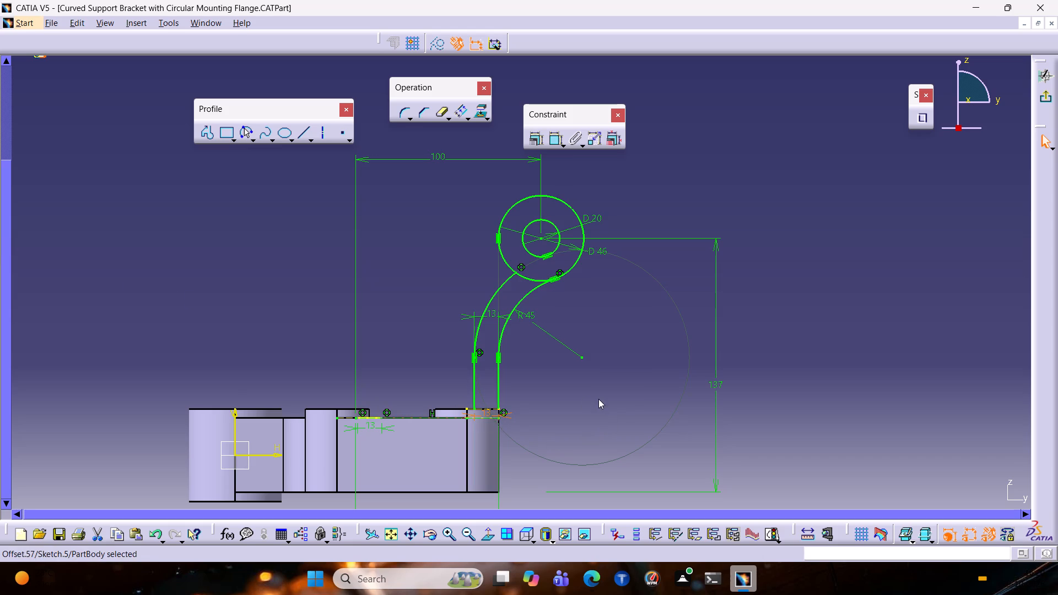
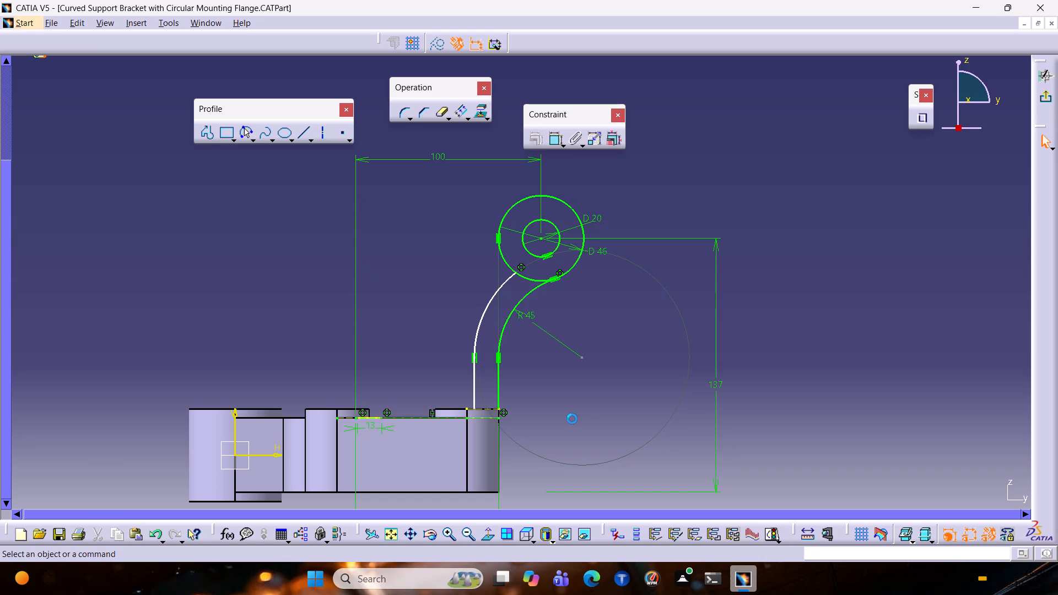
Dimension the distance between the arm's two curved arcs, placing it just below the base plate's top edge.
left_click(549, 139)
left_click(499, 341)
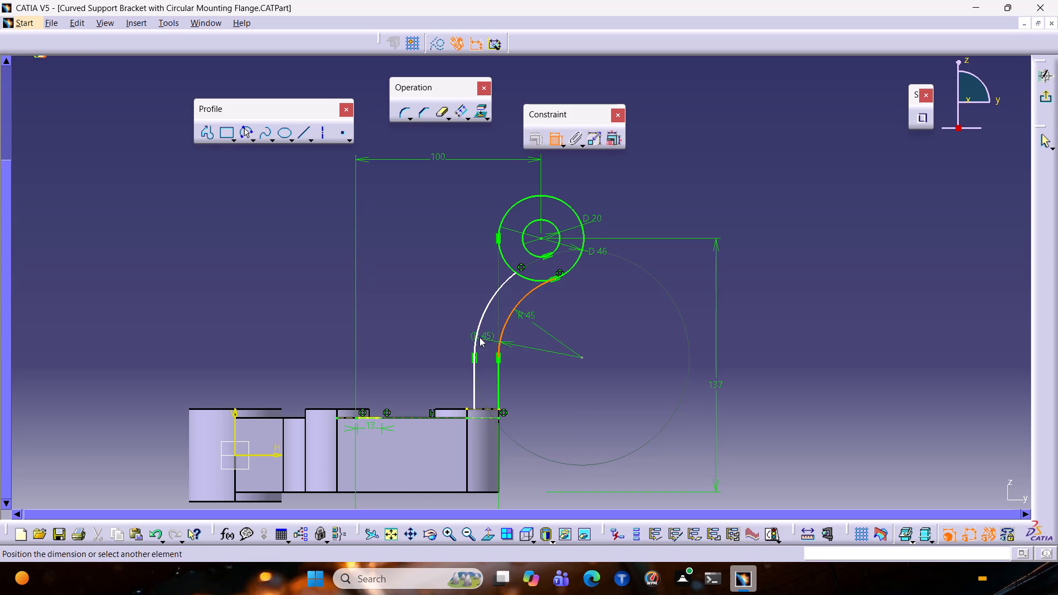
left_click(476, 333)
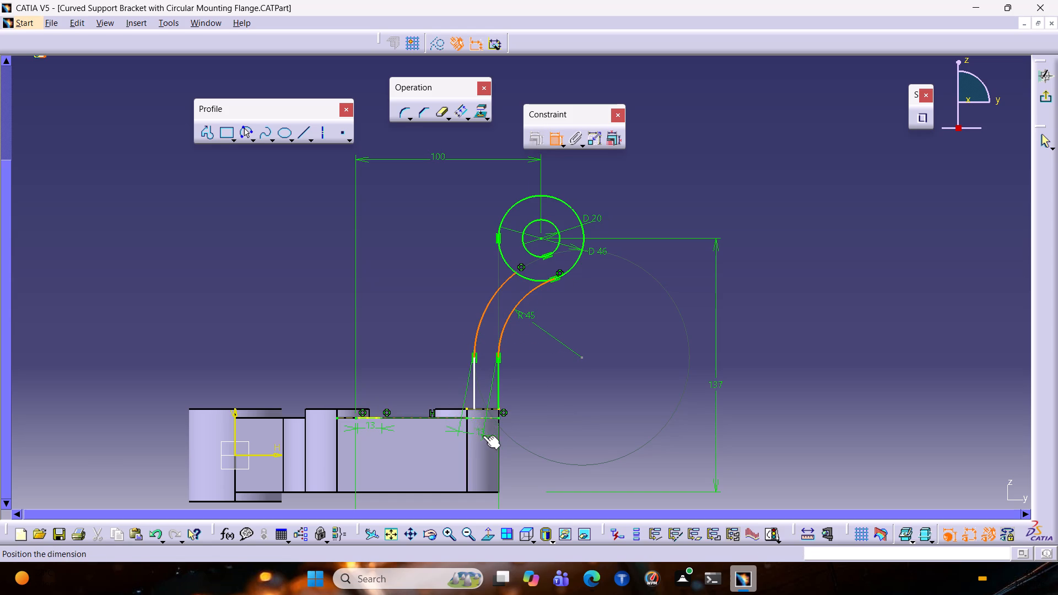
left_click(484, 435)
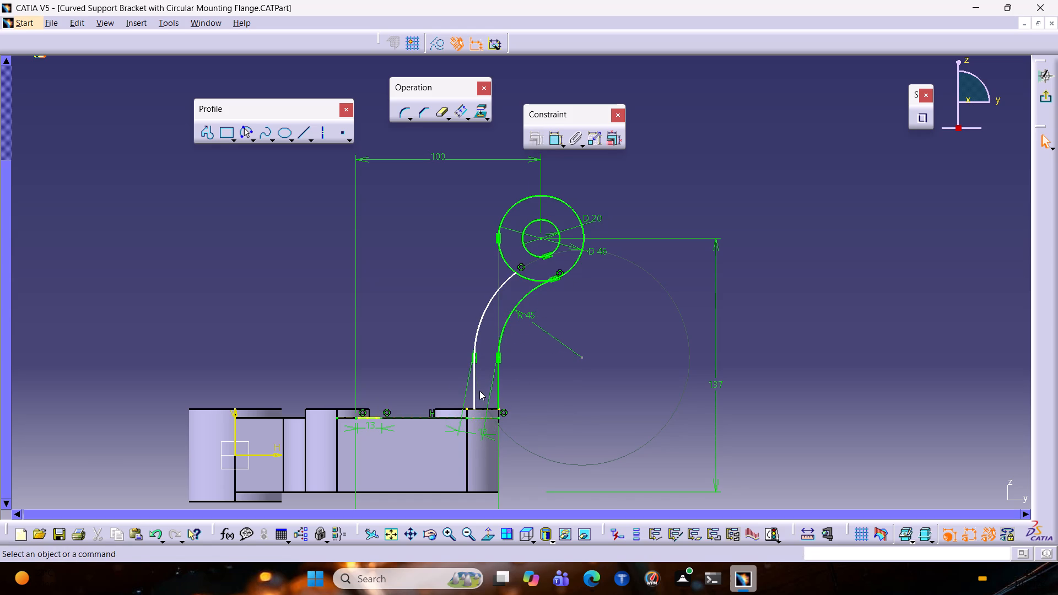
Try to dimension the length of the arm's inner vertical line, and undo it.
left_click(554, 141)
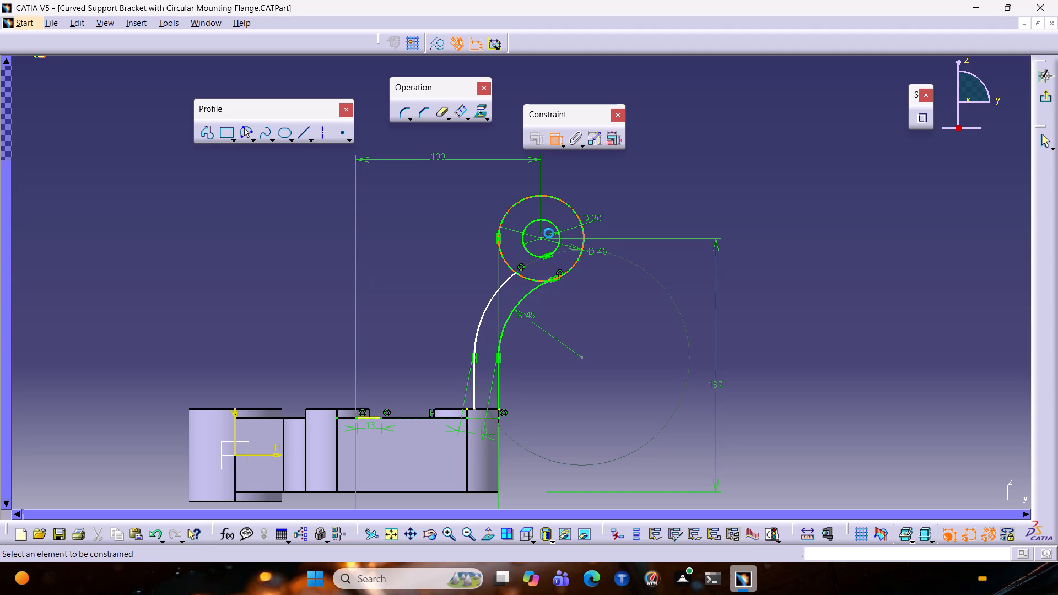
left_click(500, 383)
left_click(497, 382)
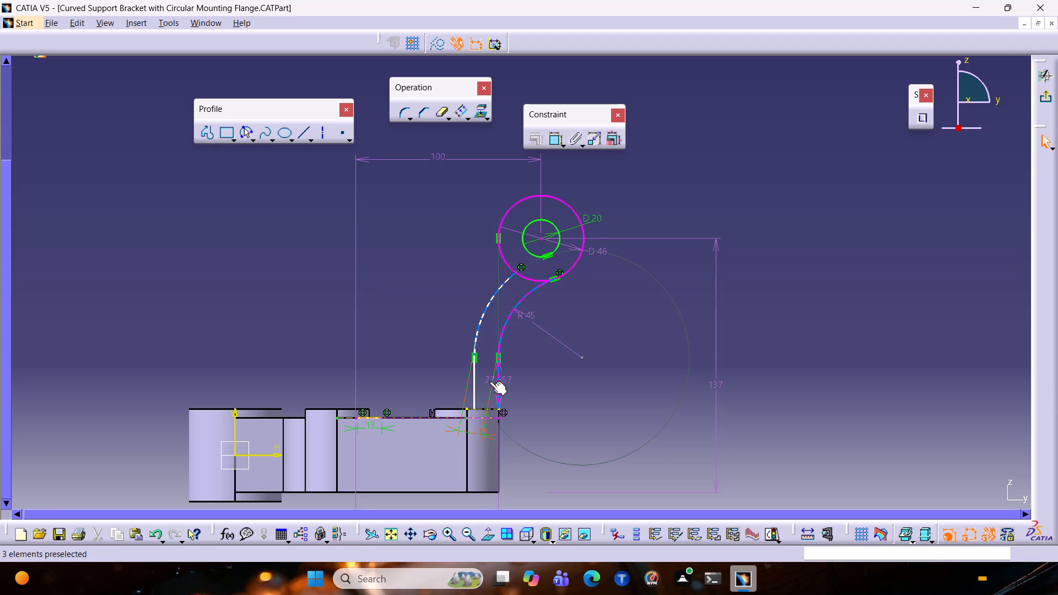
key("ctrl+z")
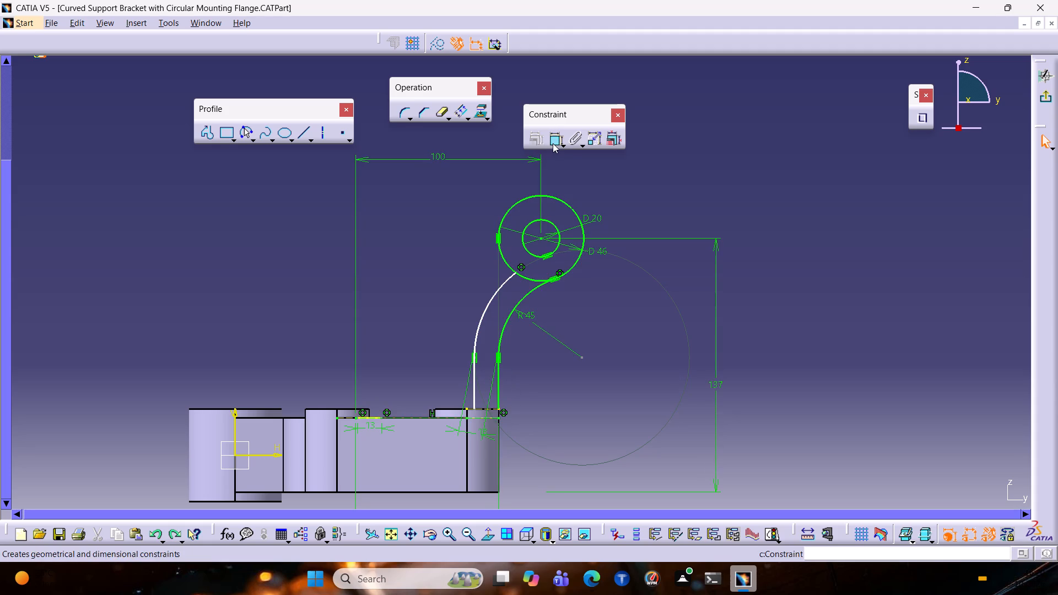
Dimension the distance between the arm's two vertical lines, placing it low over the base plate.
left_click(550, 144)
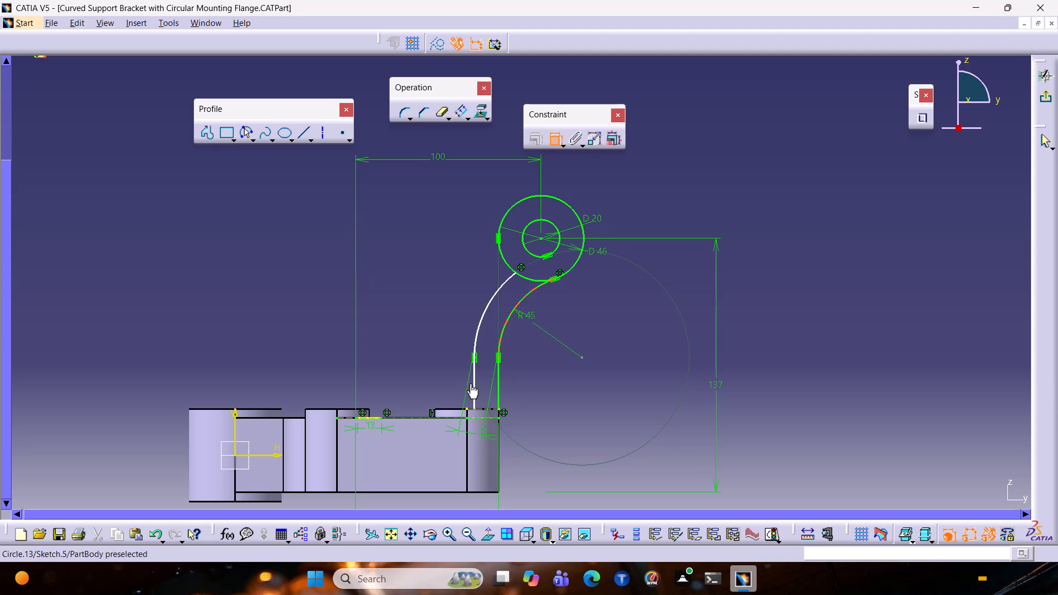
left_click(473, 378)
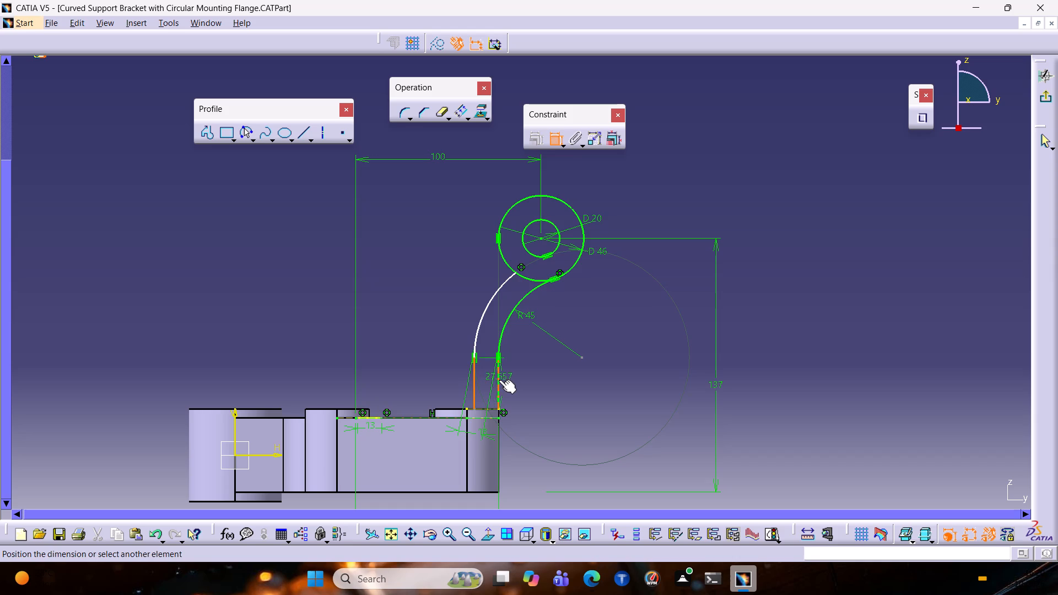
left_click(498, 380)
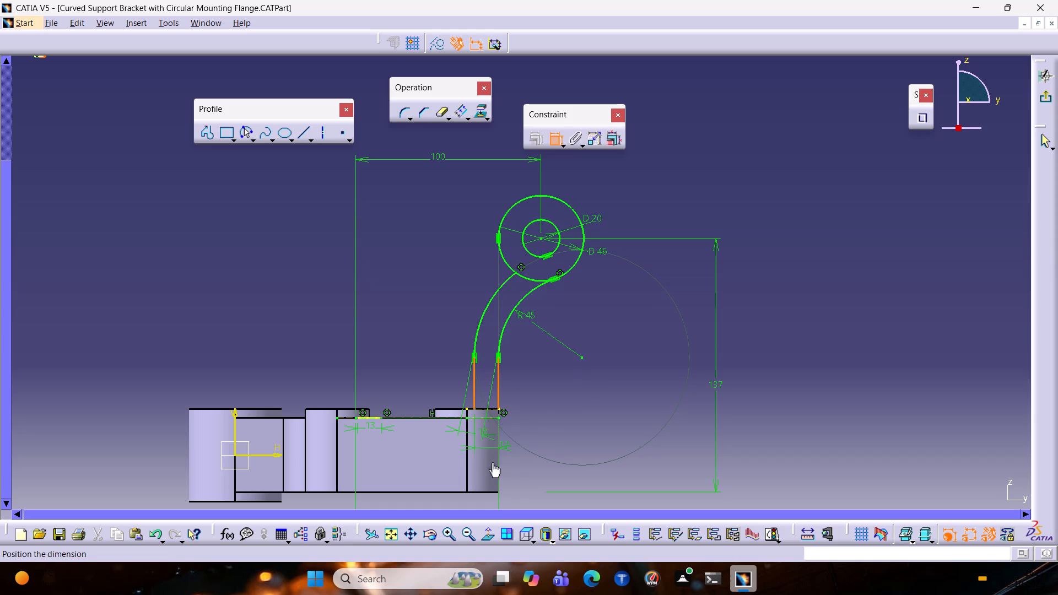
left_click(481, 476)
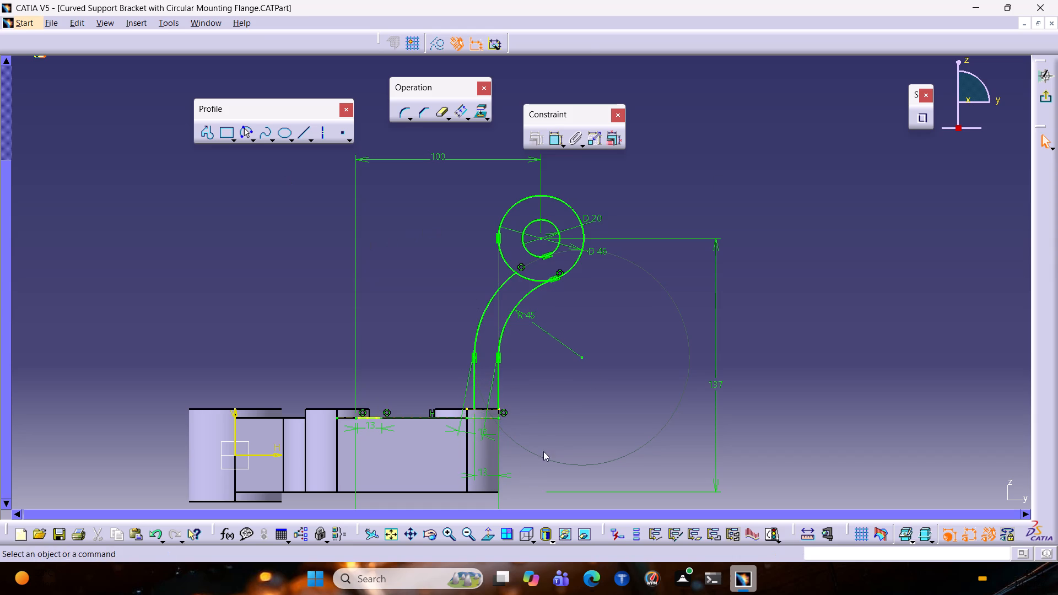
Hide the distance dimension between the arm's two vertical lines.
right_click(483, 474)
left_click(526, 272)
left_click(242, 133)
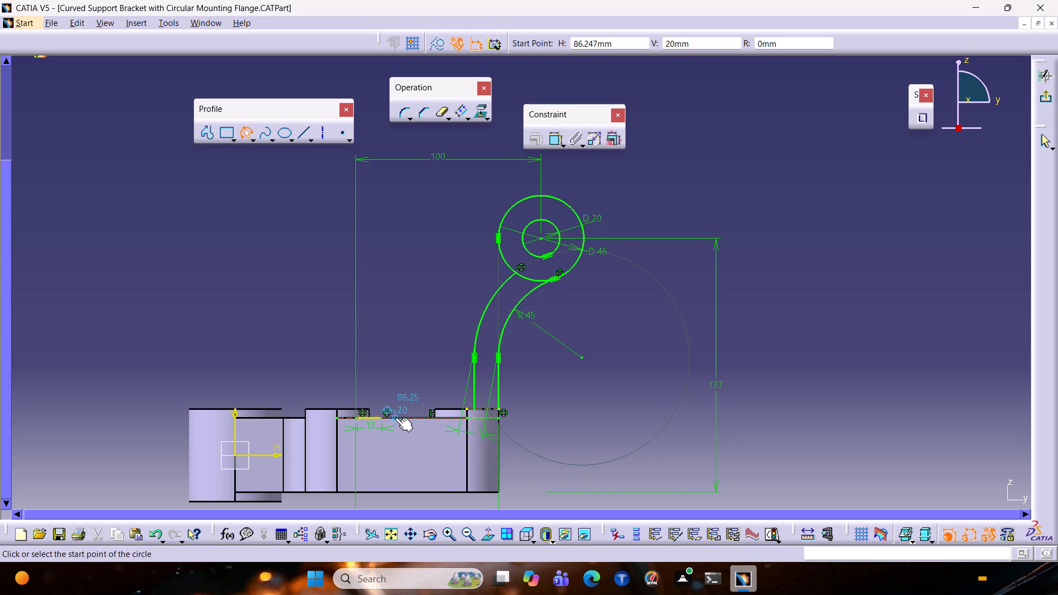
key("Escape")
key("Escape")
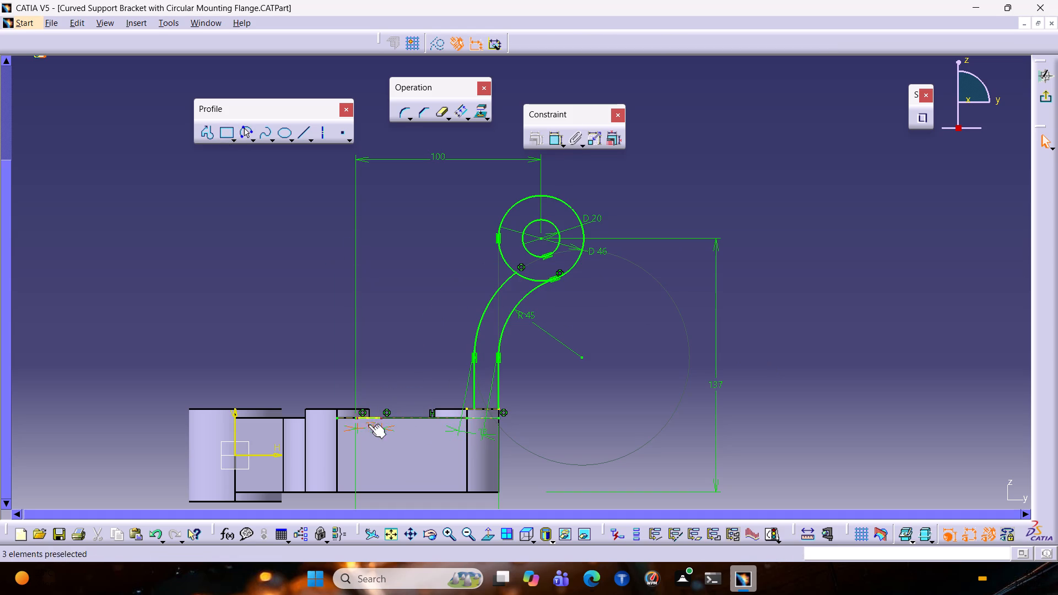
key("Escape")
Delete the 13 mm dimension beside the 100 mm reference line at the base plate's top edge.
left_click(373, 414)
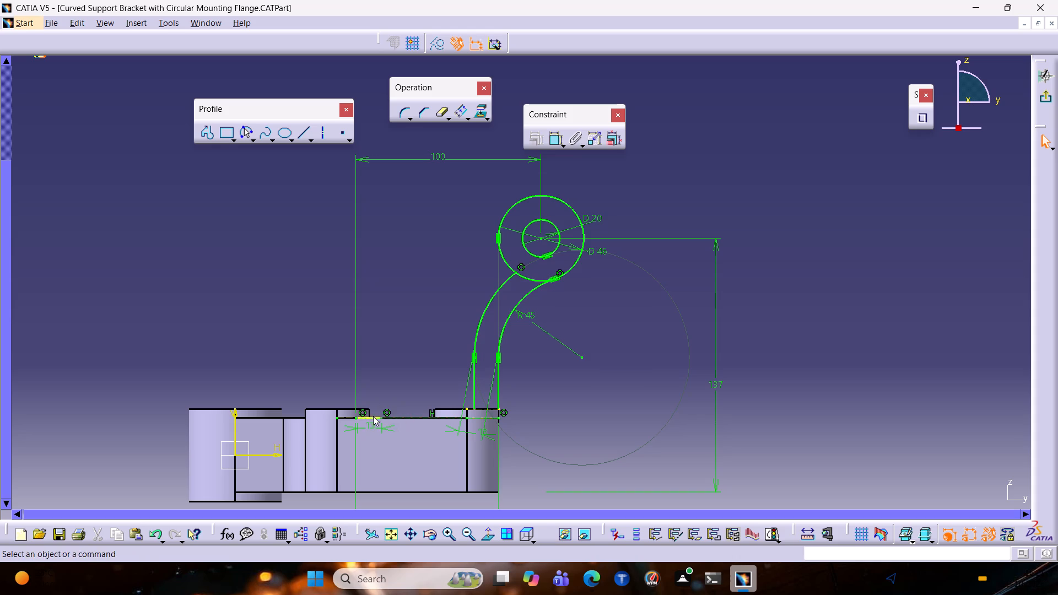
left_click(372, 426)
key("Delete")
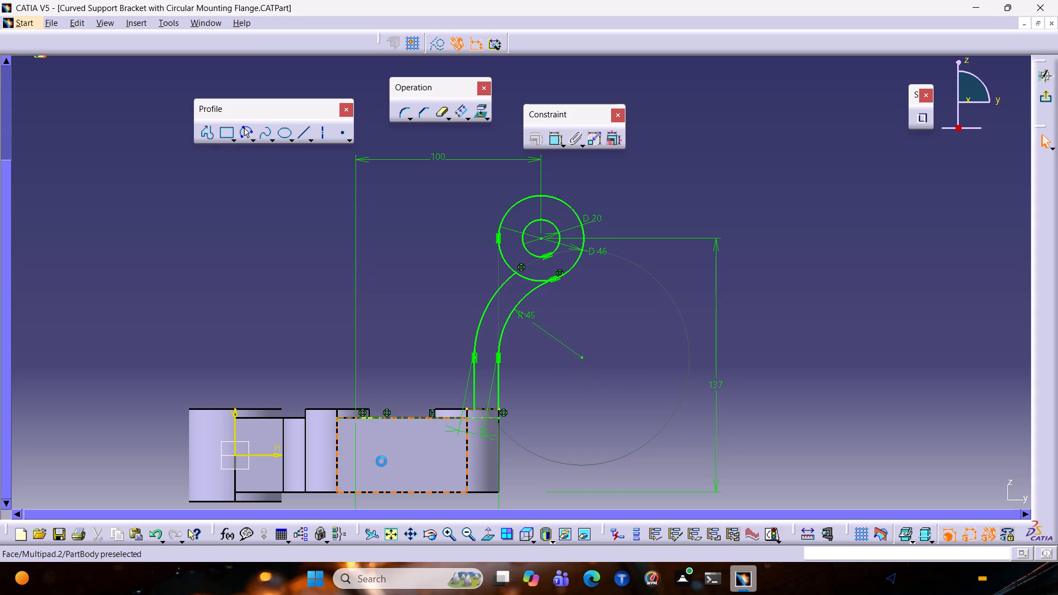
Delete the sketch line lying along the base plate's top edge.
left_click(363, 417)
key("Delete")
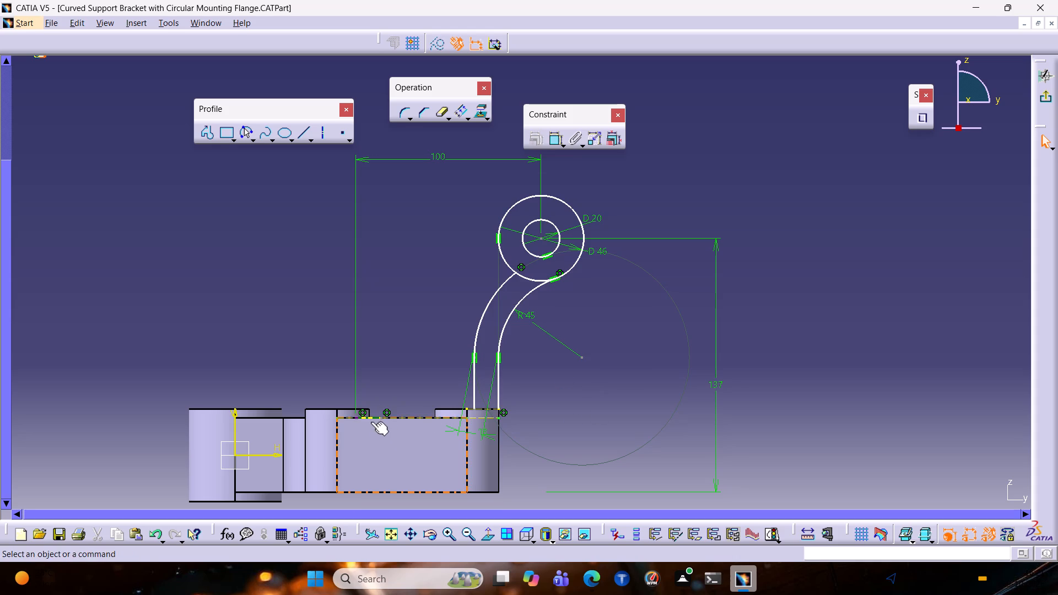
Examine the projected line on the base plate's top and the arm sketch from several angles, ending in the normal view.
left_click(370, 421)
middle_click_drag(379, 438, 398, 416)
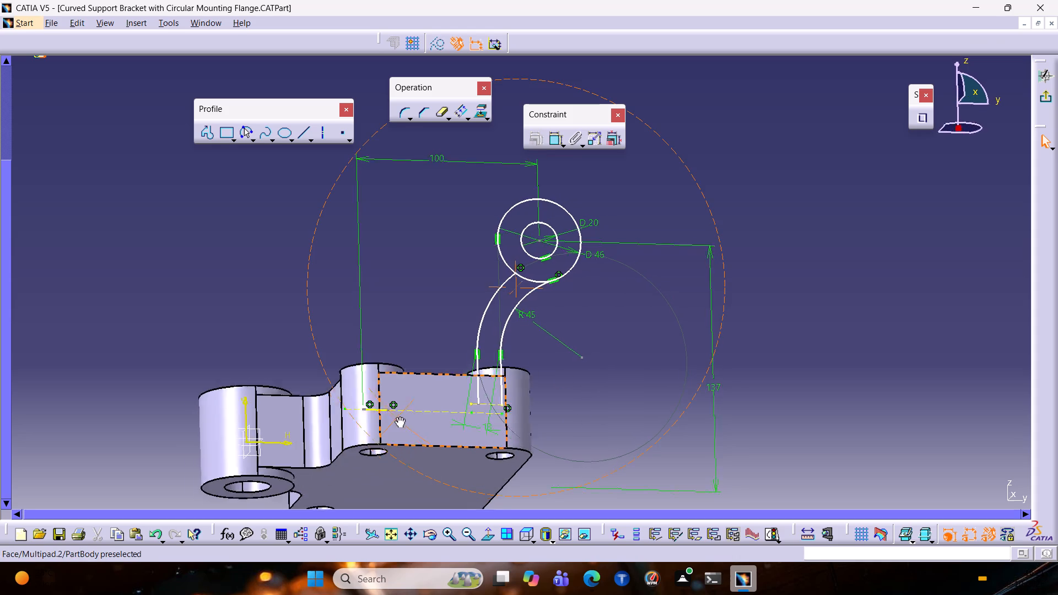
middle_click_drag(398, 416, 398, 431)
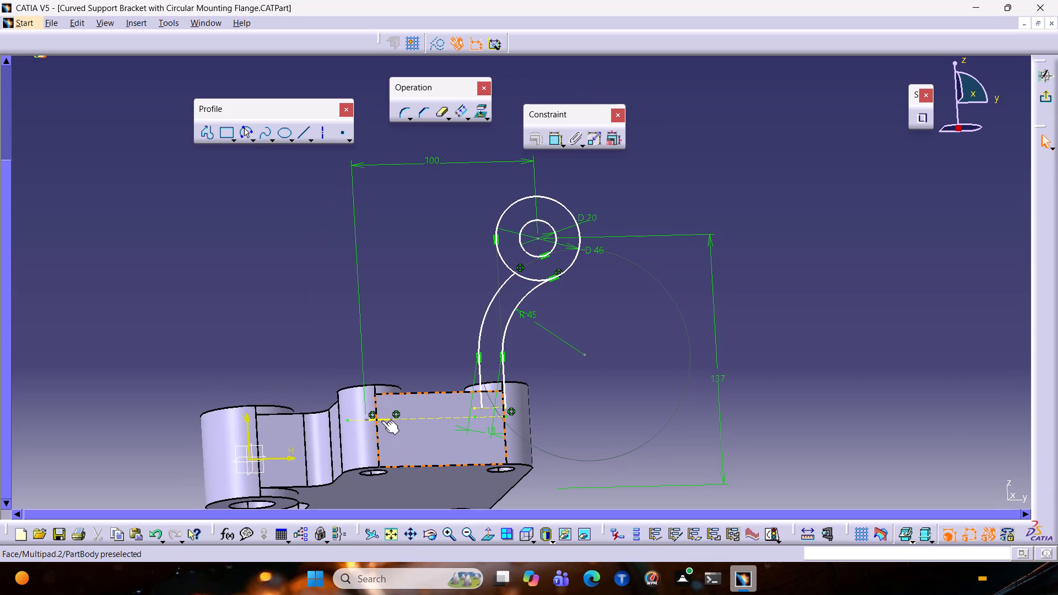
left_click(382, 419)
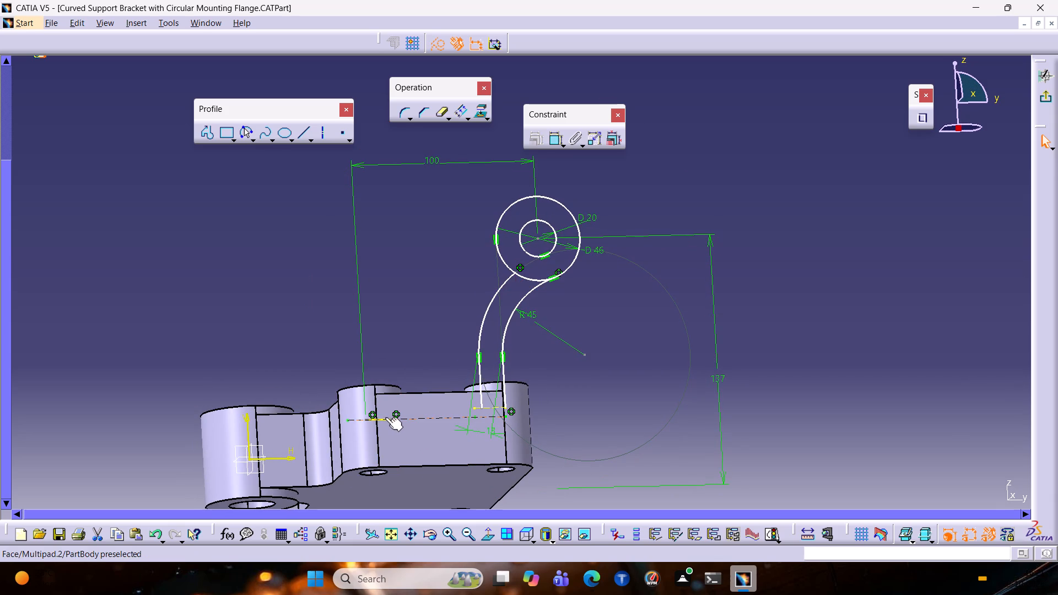
middle_click_drag(409, 428, 382, 459, "ctrl")
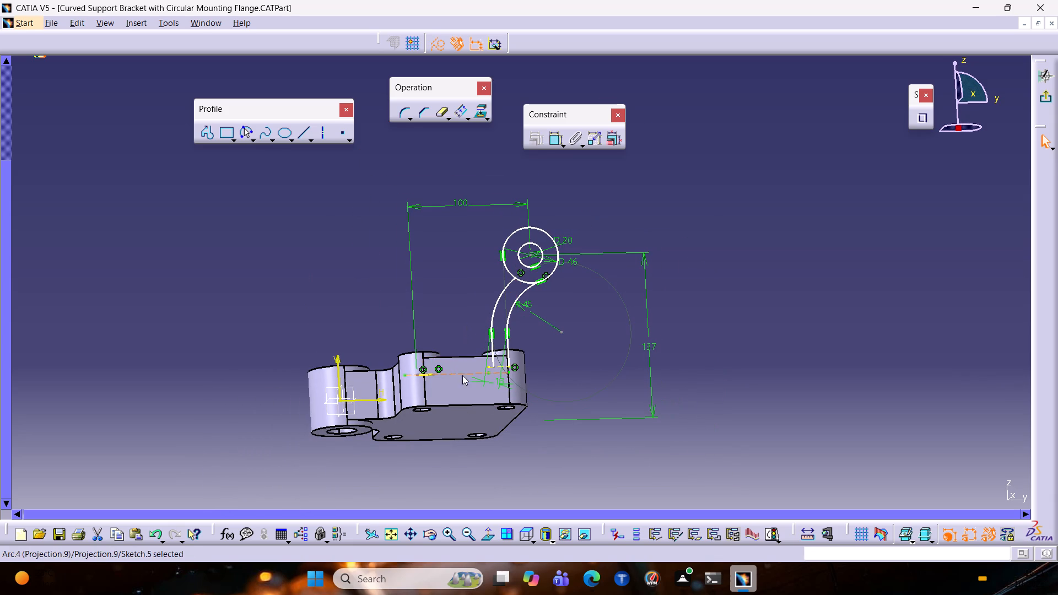
left_click(488, 535)
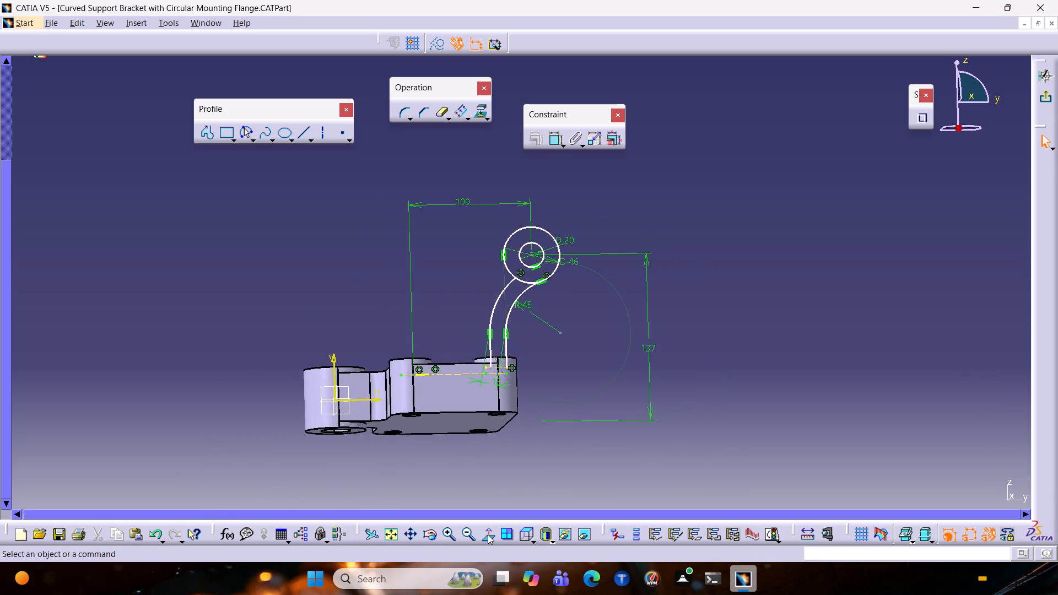
left_click(420, 372)
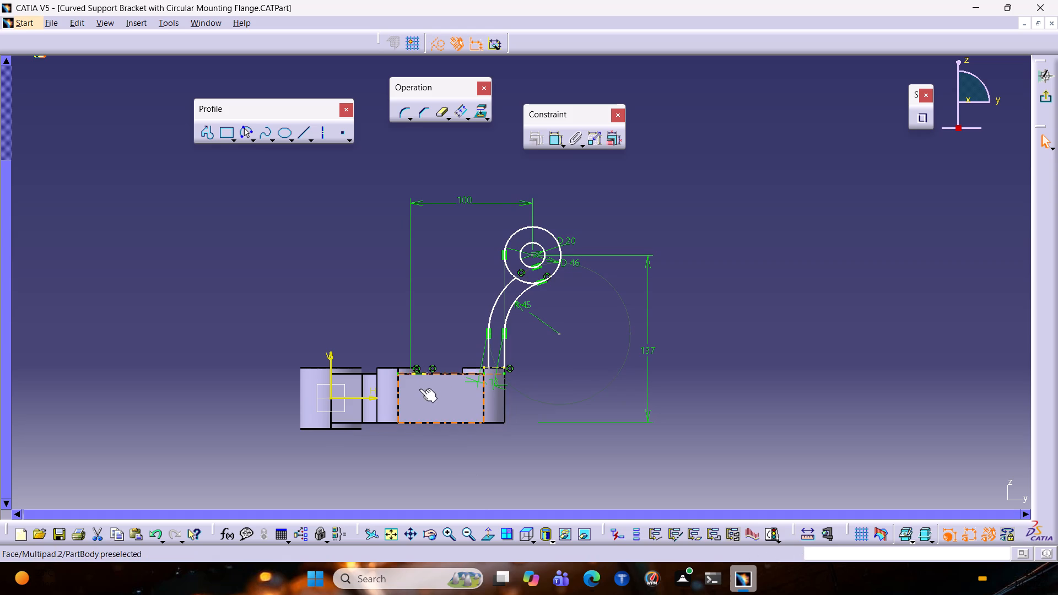
middle_click_drag(544, 372, 509, 455)
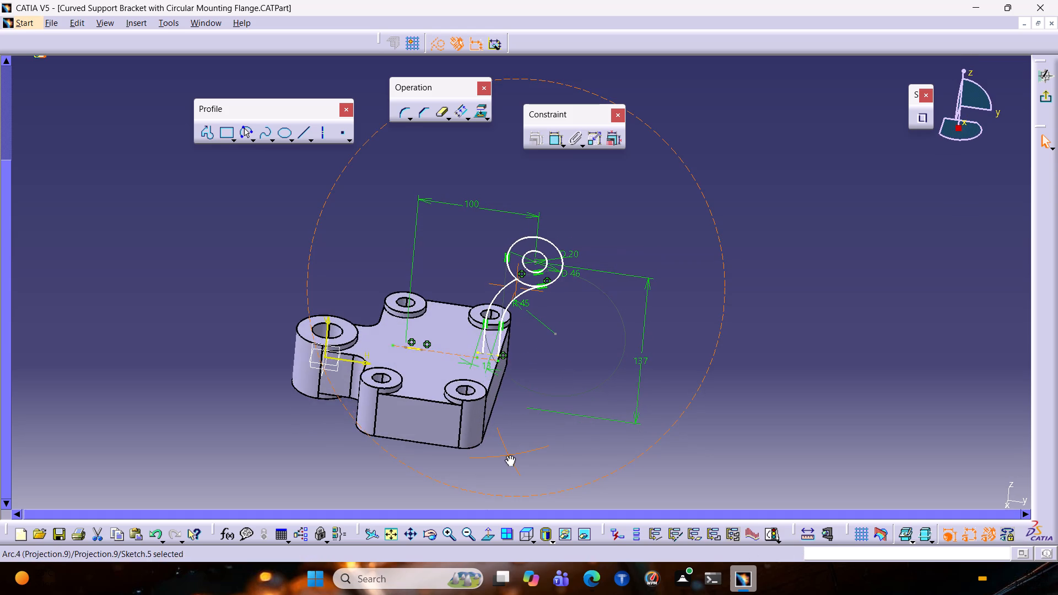
middle_click_drag(509, 455, 521, 445)
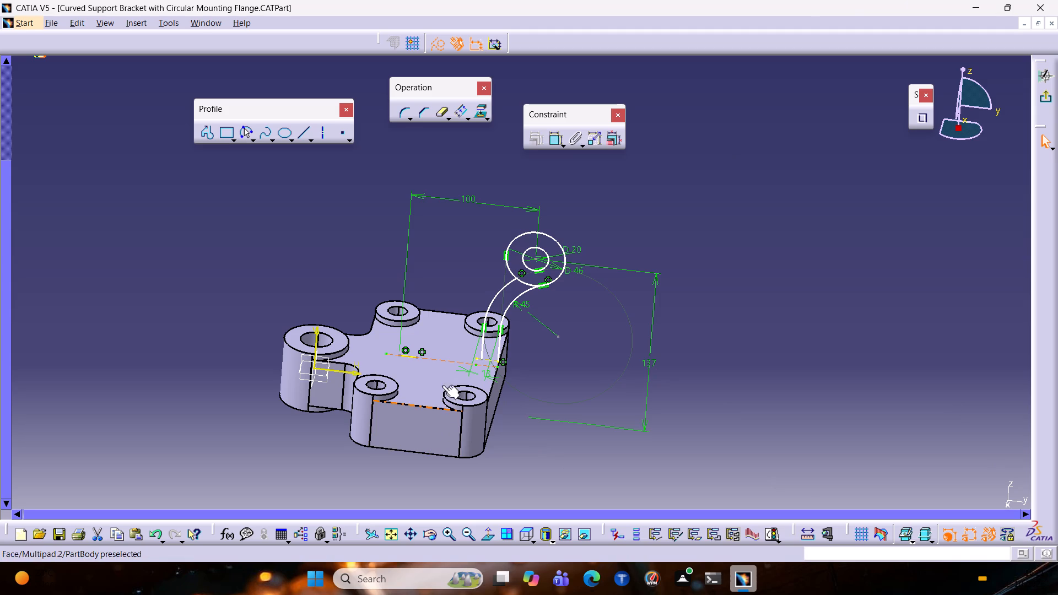
scroll(500, 403, "down", 1)
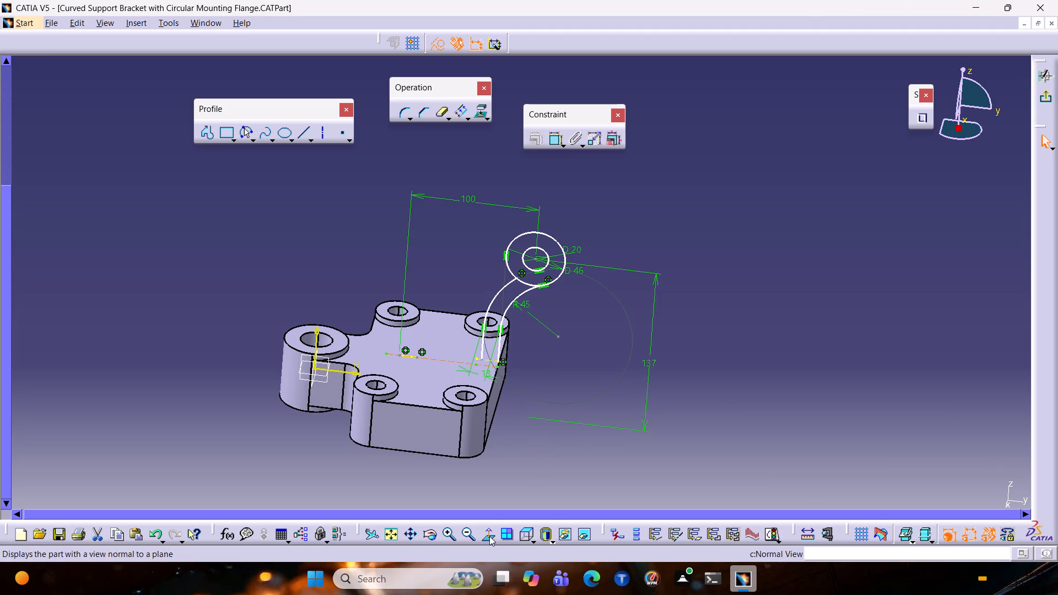
left_click(489, 535)
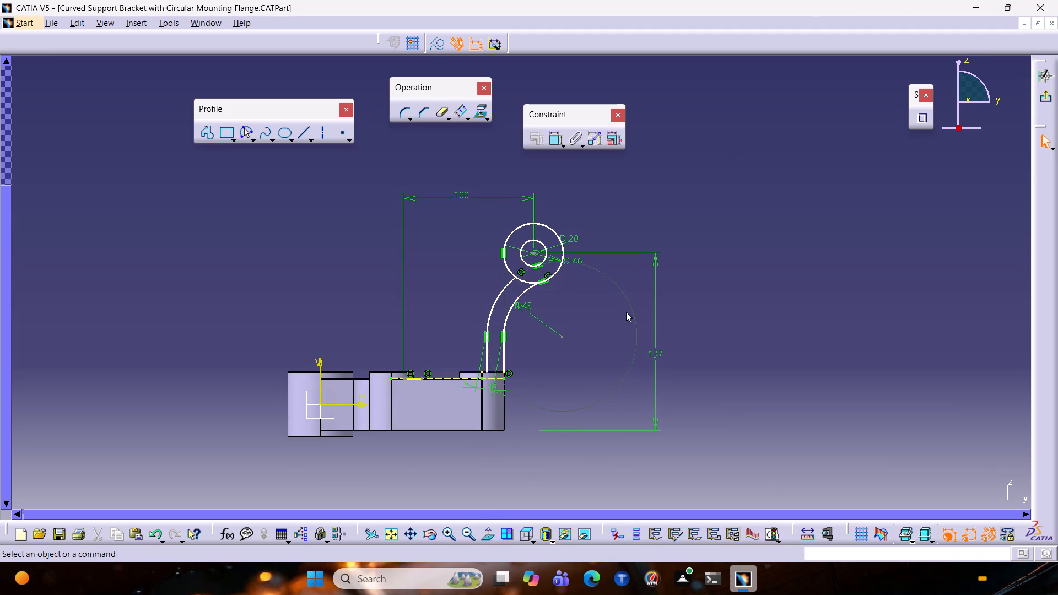
key("ctrl+y")
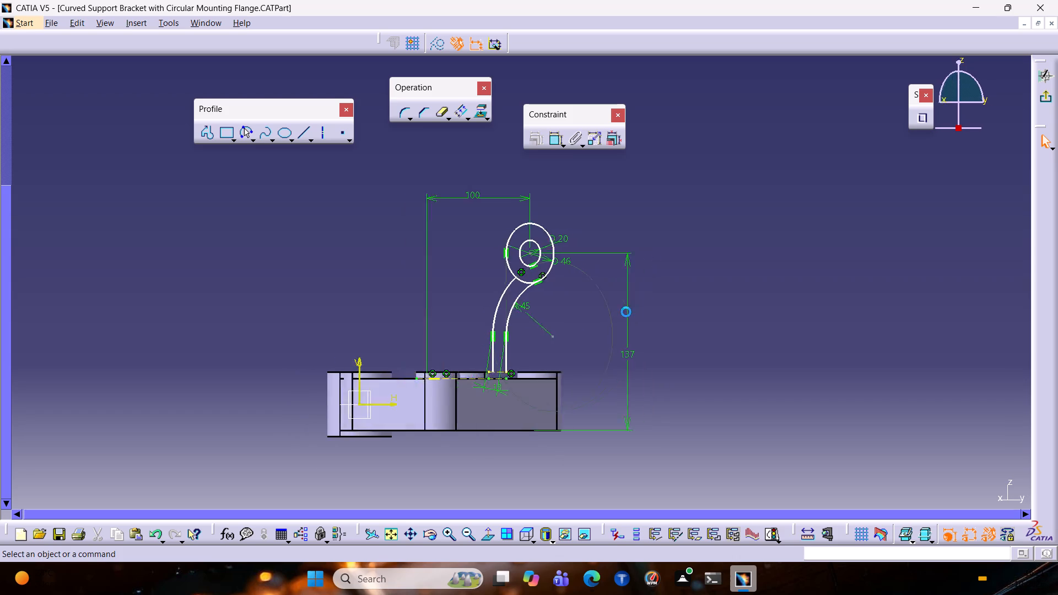
key("ctrl+y")
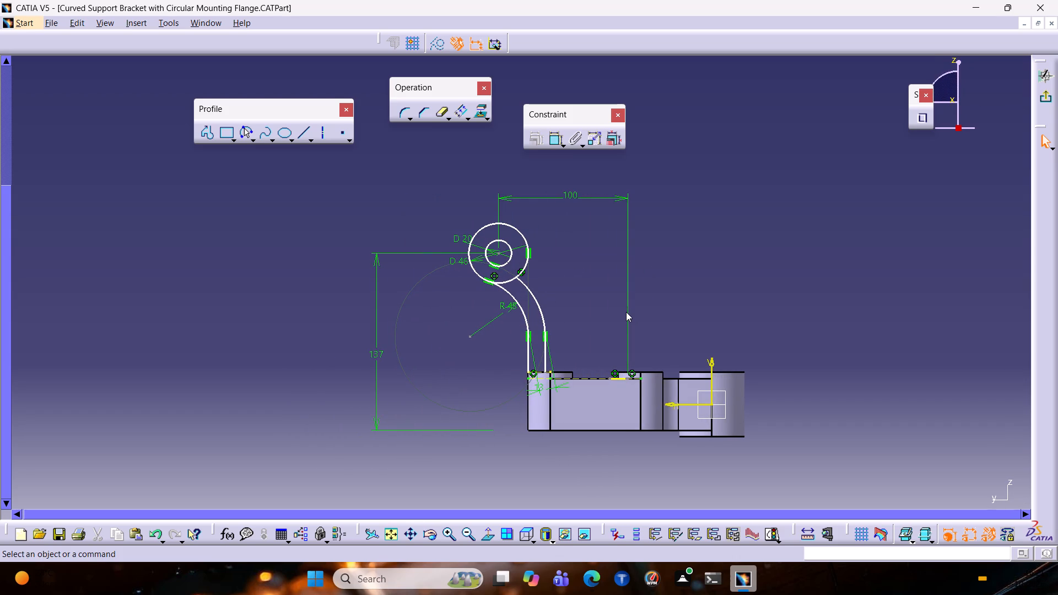
key("ctrl+y")
key("ctrl+y")
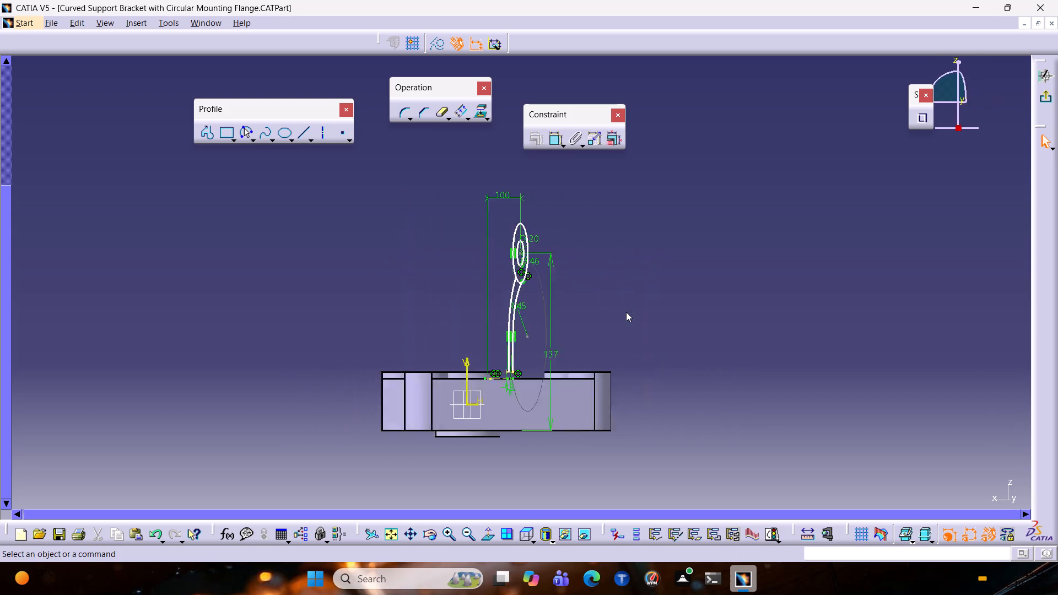
key("ctrl+y")
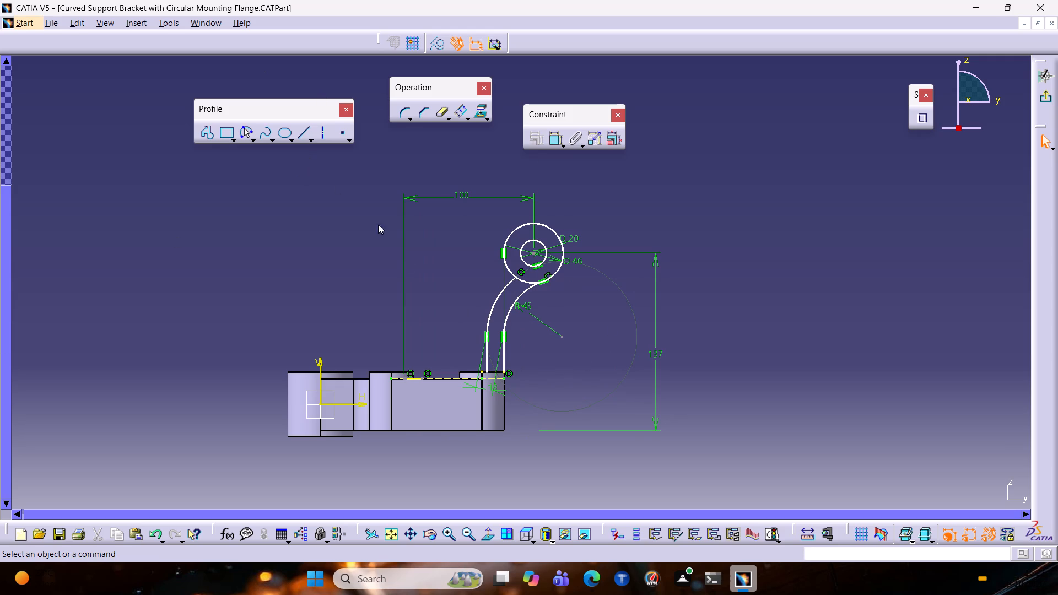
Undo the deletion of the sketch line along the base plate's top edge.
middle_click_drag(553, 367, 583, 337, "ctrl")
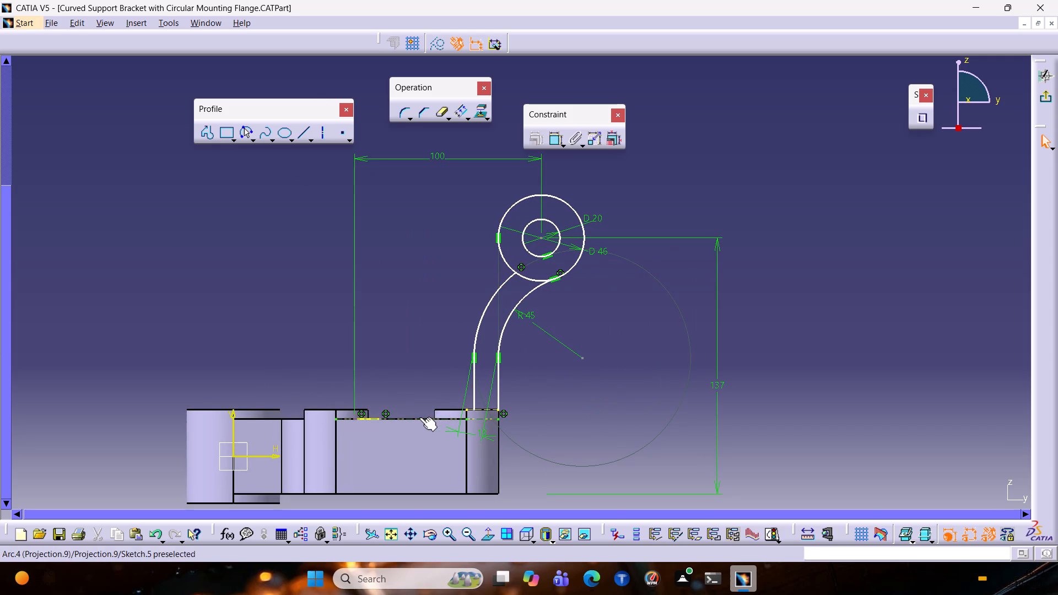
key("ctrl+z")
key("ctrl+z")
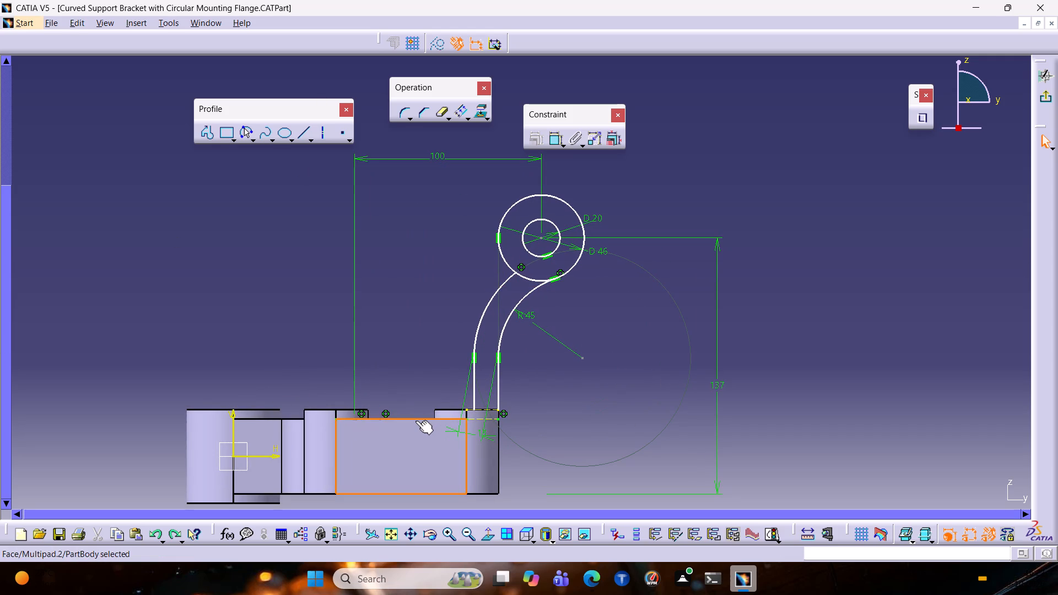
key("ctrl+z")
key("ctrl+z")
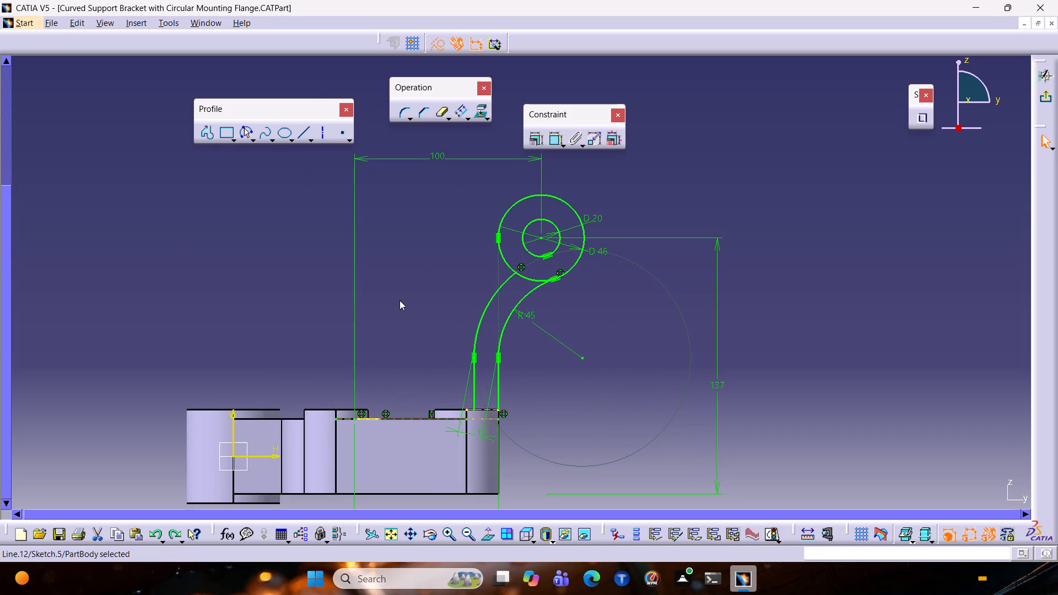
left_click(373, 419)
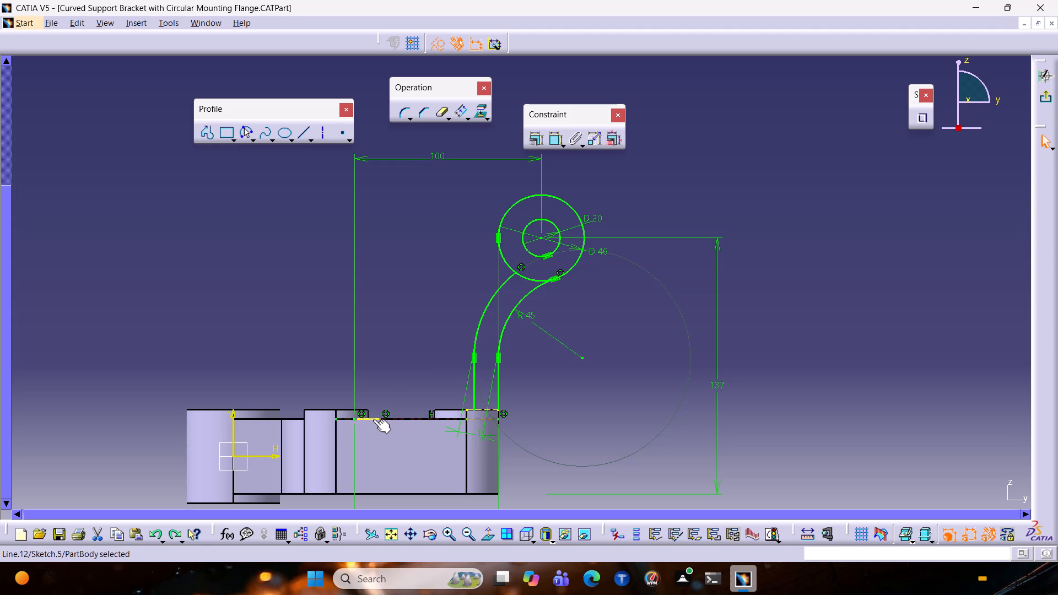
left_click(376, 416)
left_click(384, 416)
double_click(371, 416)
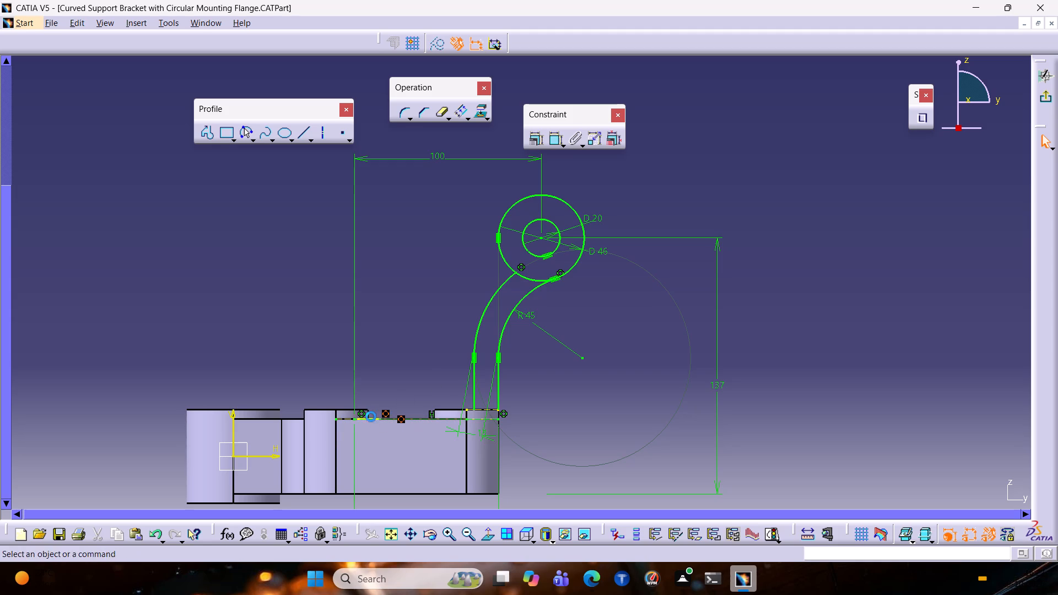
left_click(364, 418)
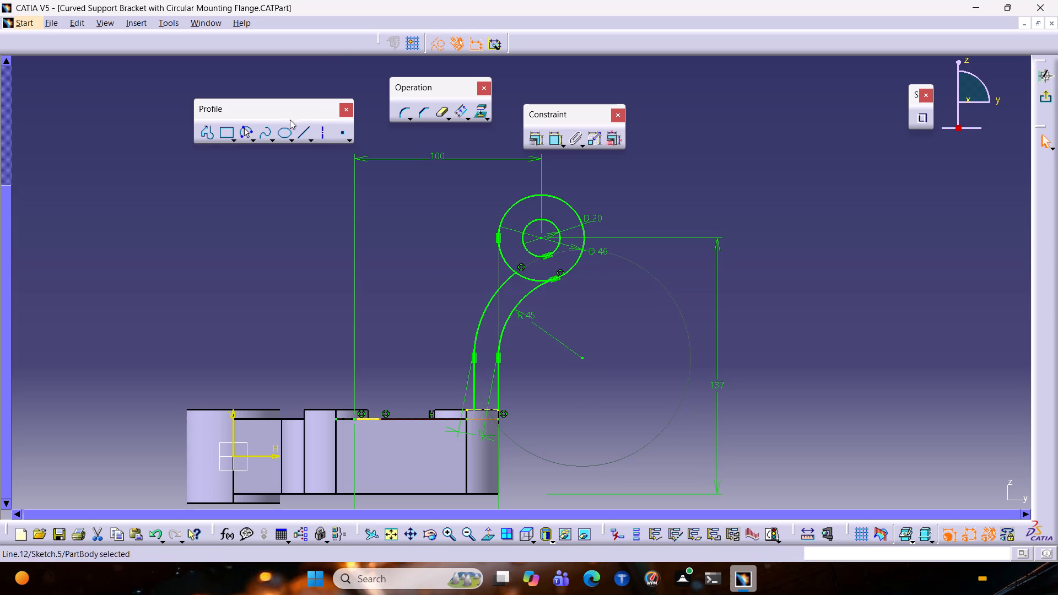
Sketch a three-point arc of radius 107 mm from the base plate's top edge to the left side of the 46 mm boss circle.
left_click(248, 133)
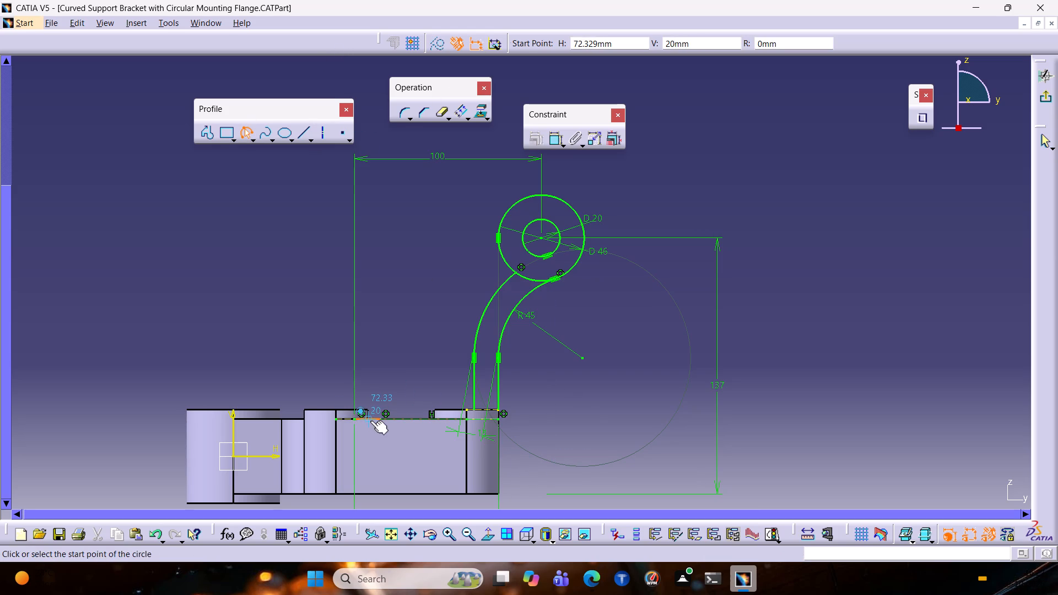
left_click(366, 418)
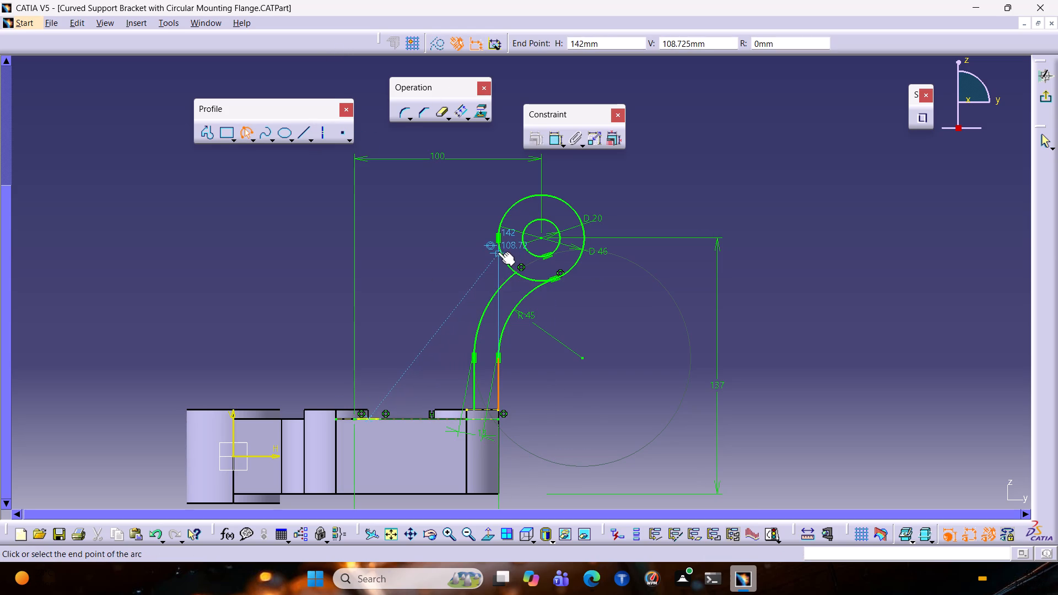
left_click(498, 244)
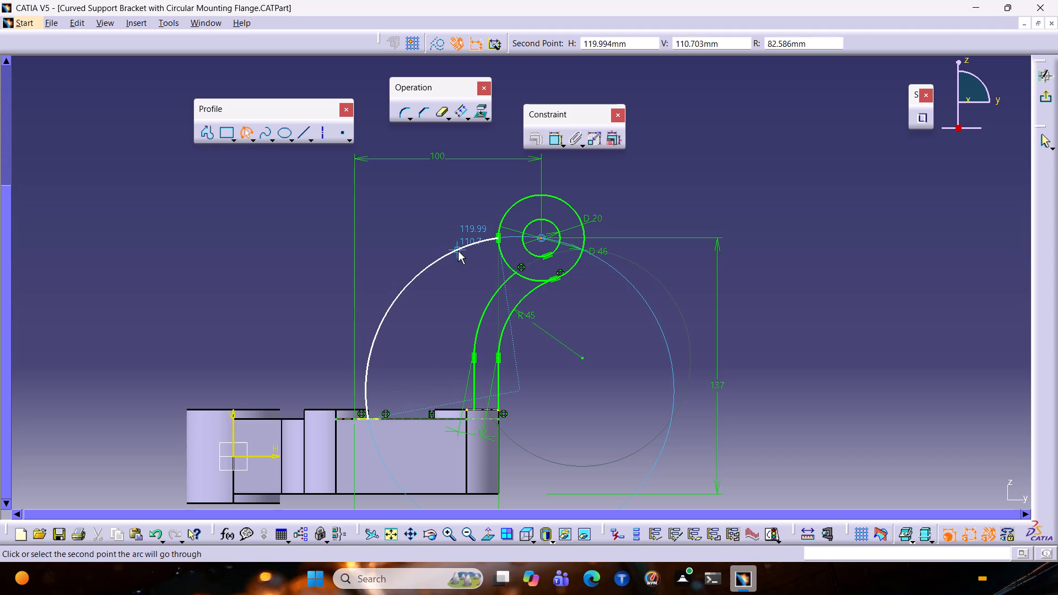
key("Tab")
key("Tab")
key("Tab")
key("Tab")
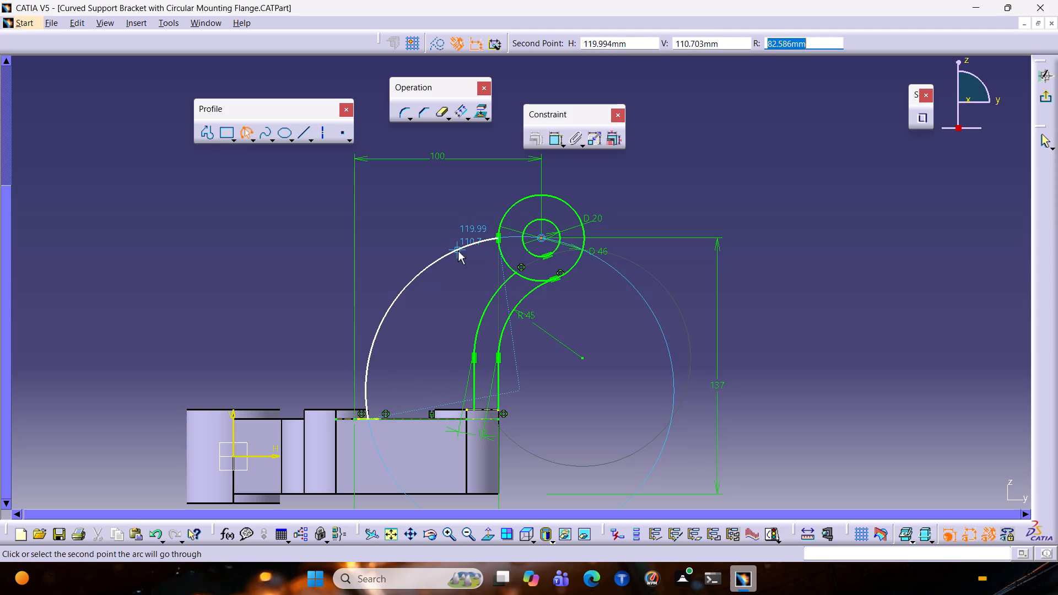
type("107")
key("Return")
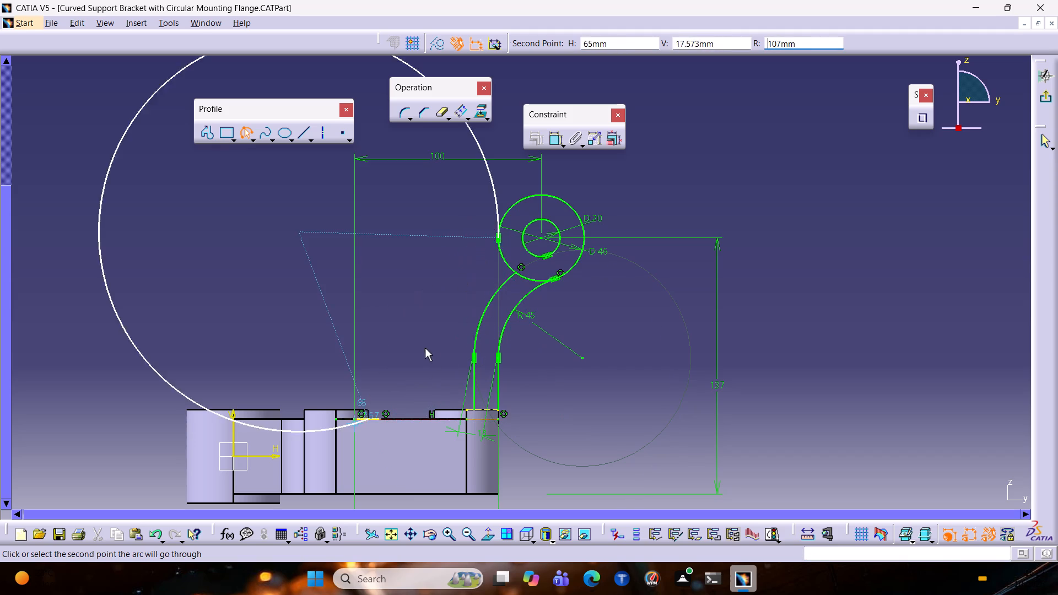
left_click(465, 262)
left_click(645, 372)
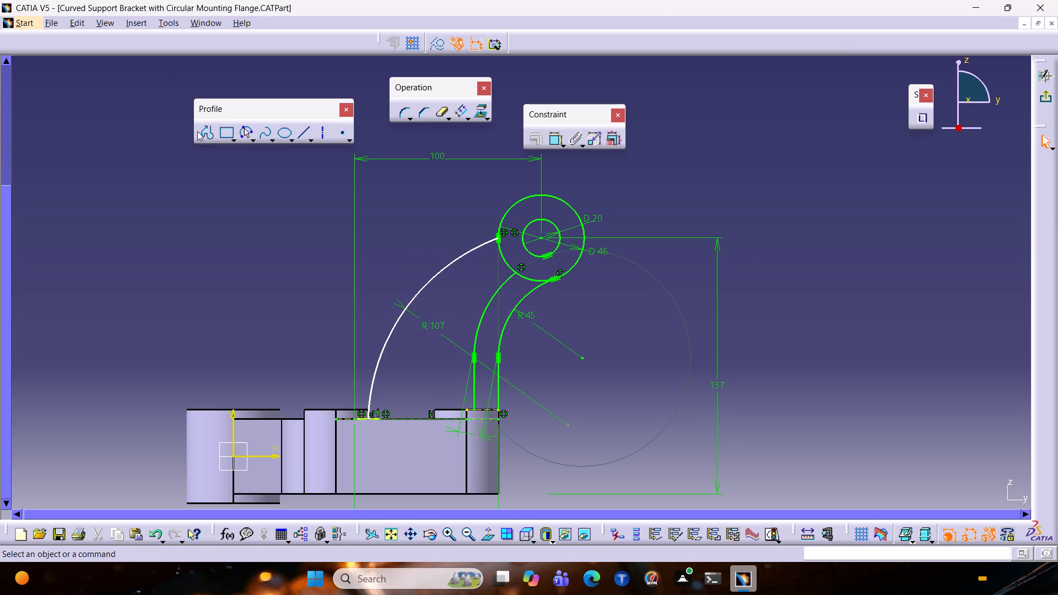
Sketch a second 107 mm radius arc just inside the first, from the base plate's top edge to the 46 mm boss circle.
left_click(244, 132)
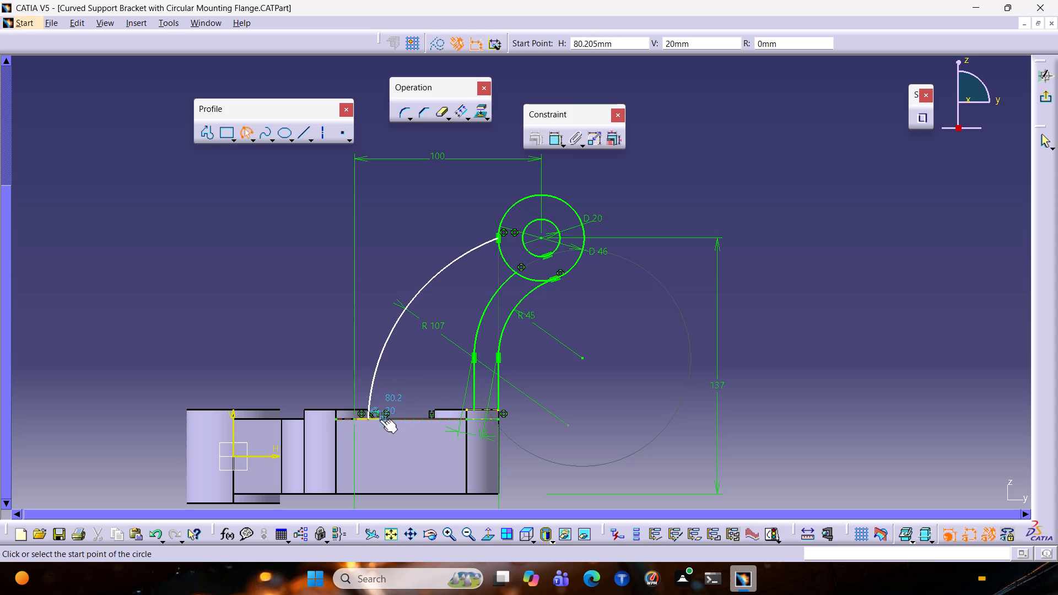
left_click(379, 419)
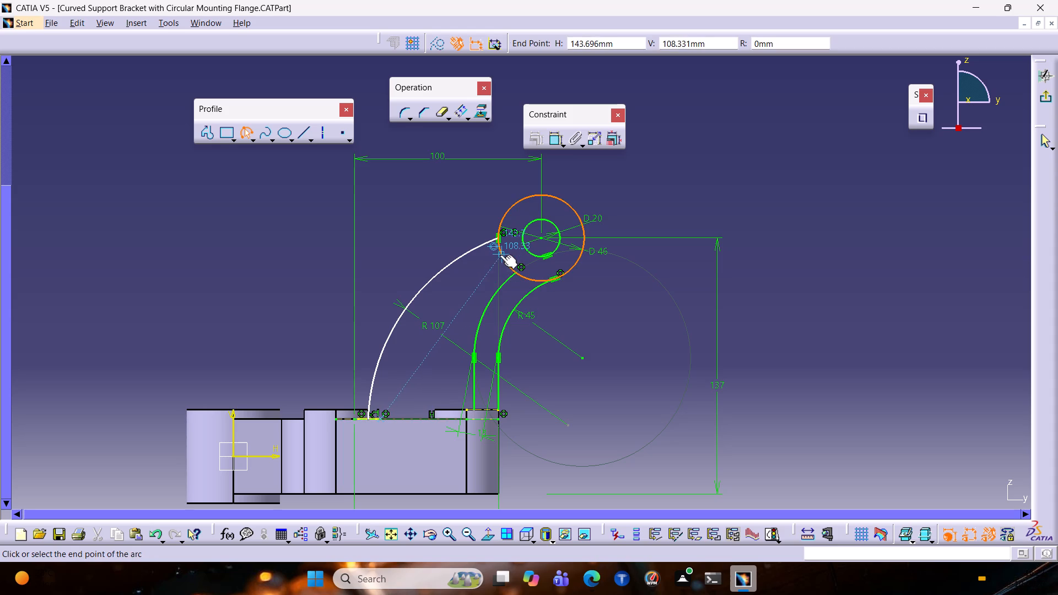
left_click(501, 253)
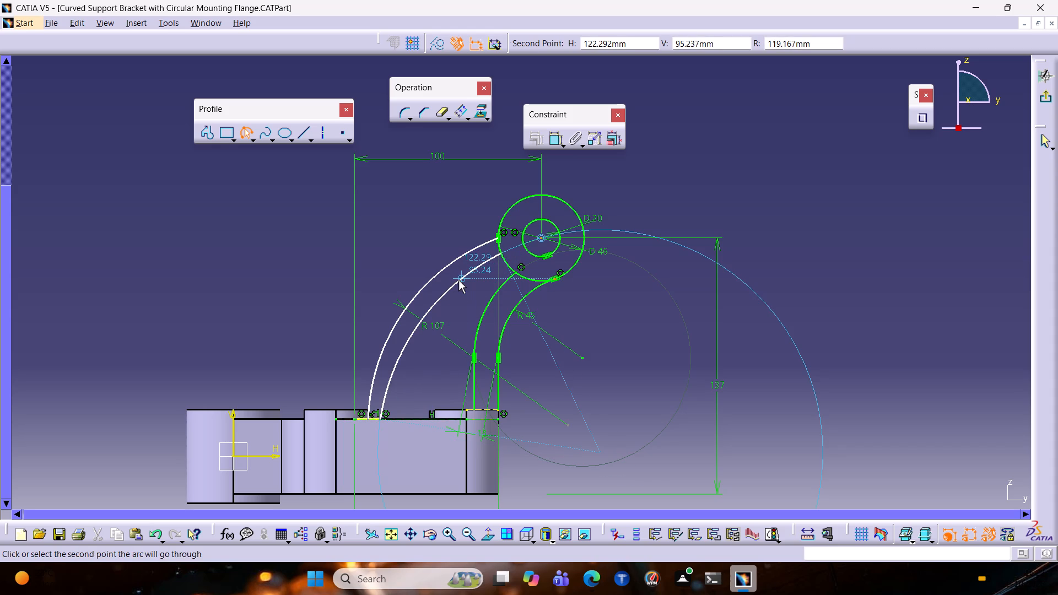
key("Tab")
key("Tab")
key("Tab")
key("Tab")
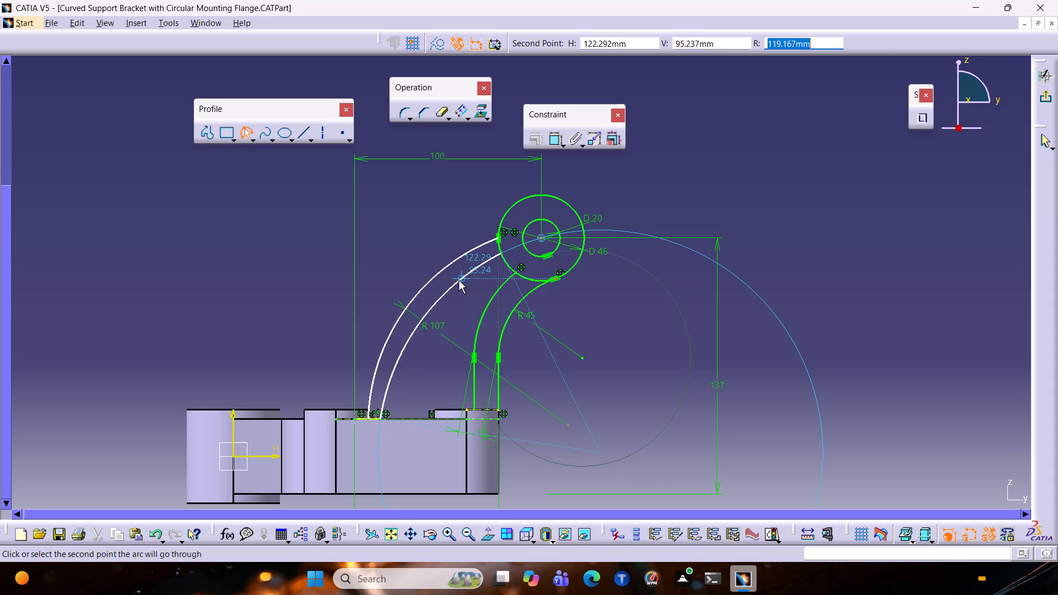
type("107")
key("Return")
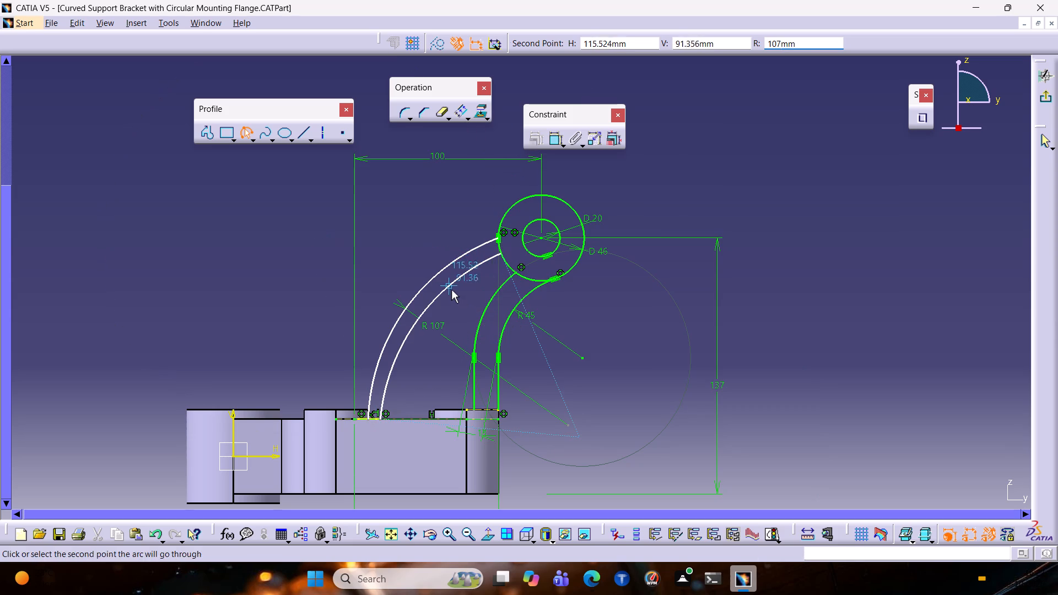
left_click(451, 290)
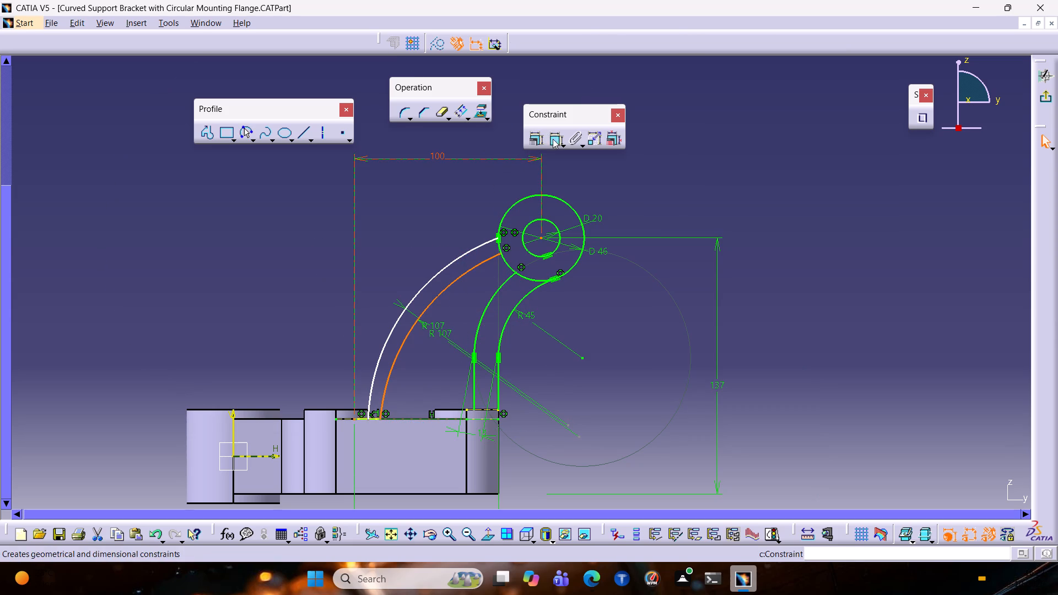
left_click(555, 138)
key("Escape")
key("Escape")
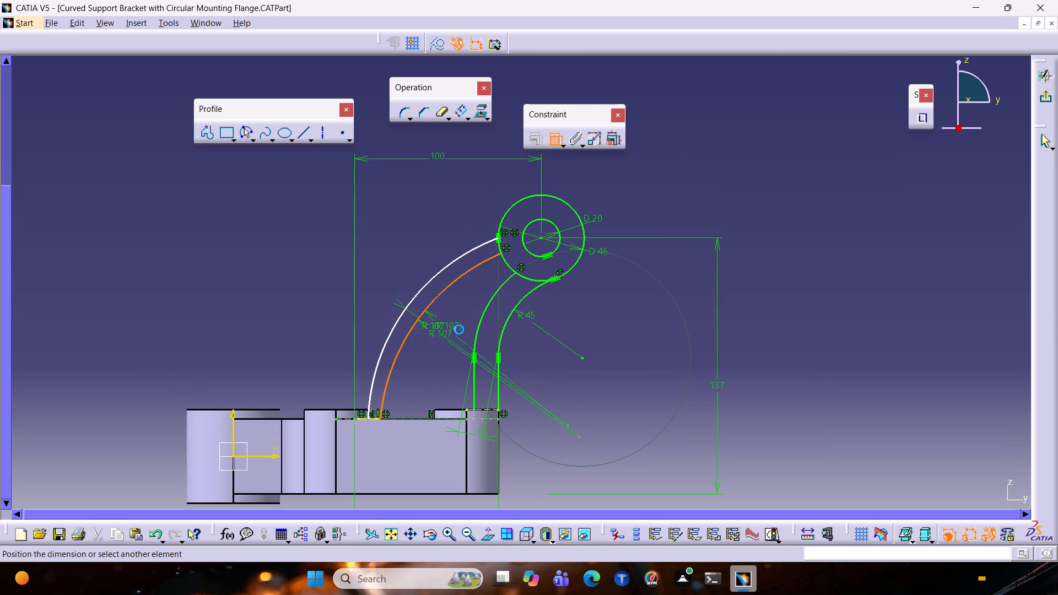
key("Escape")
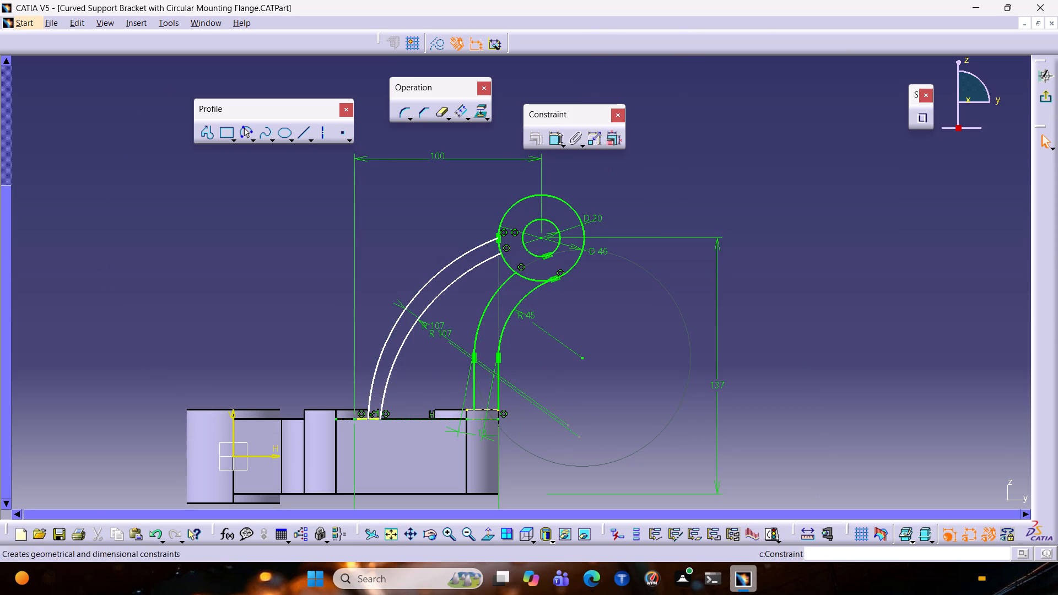
Dimension the distance between the two 107 mm radius arcs and set it to 13 mm.
left_click(555, 139)
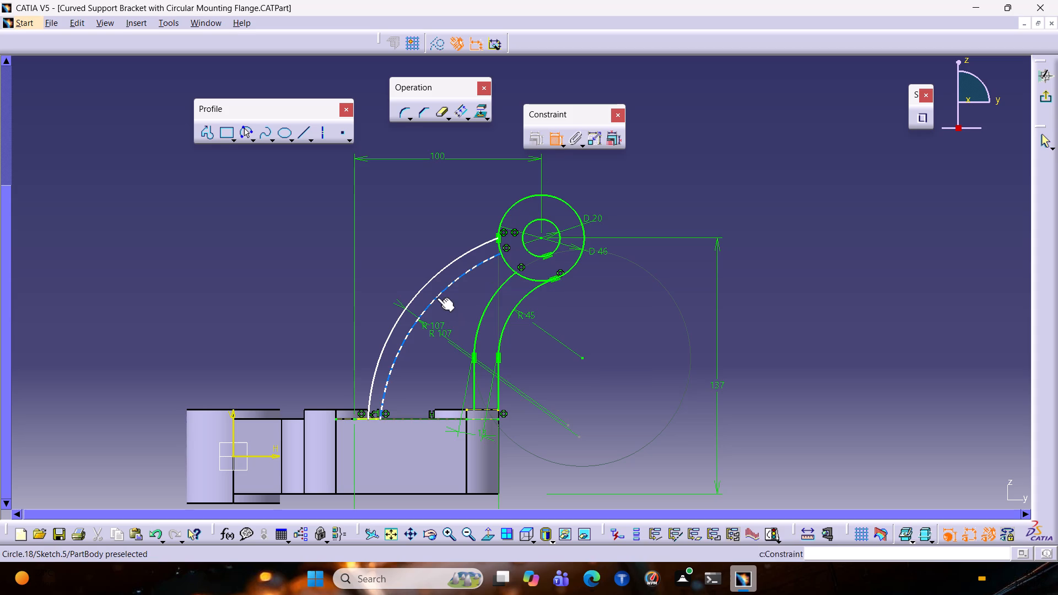
left_click(437, 297)
left_click(423, 284)
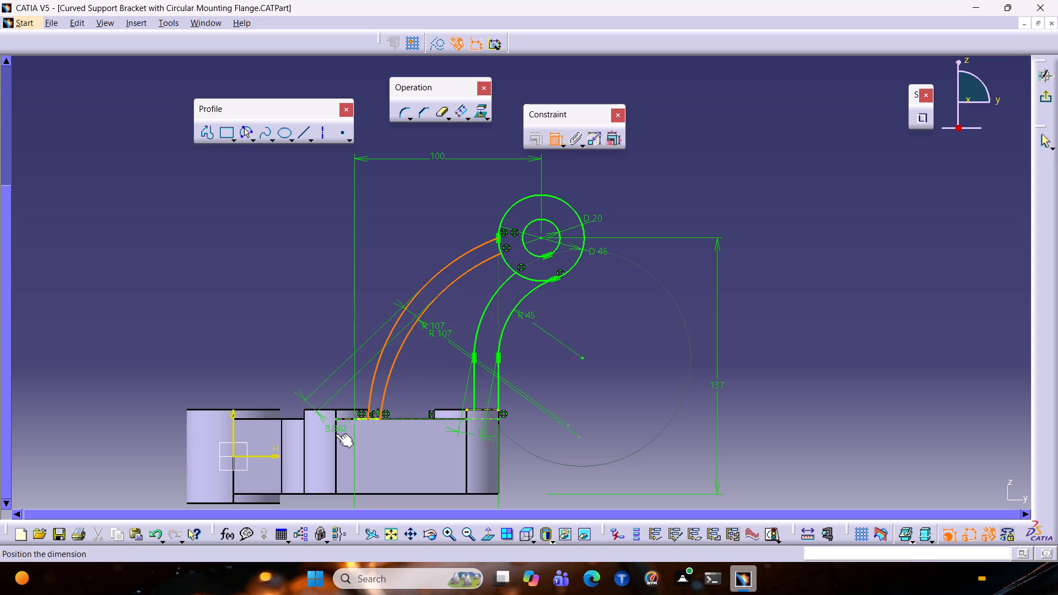
left_click(295, 407)
double_click(298, 403)
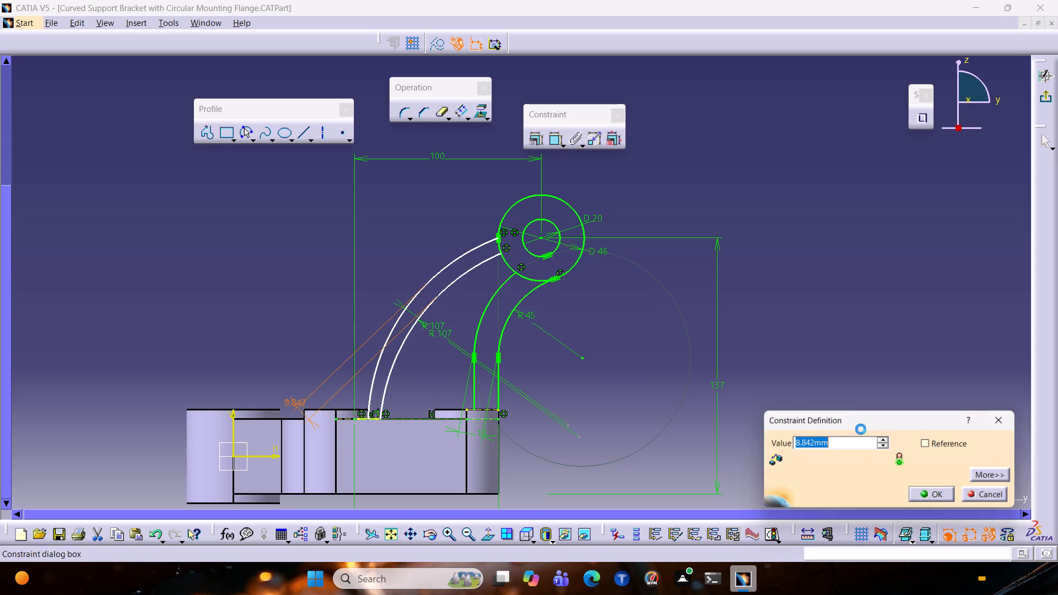
type("13")
key("Return")
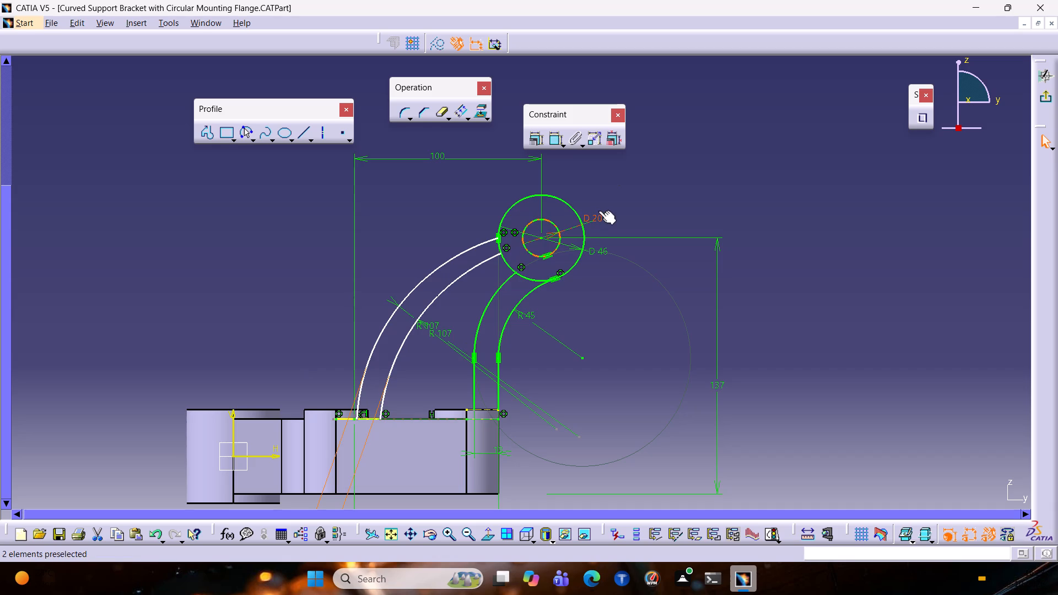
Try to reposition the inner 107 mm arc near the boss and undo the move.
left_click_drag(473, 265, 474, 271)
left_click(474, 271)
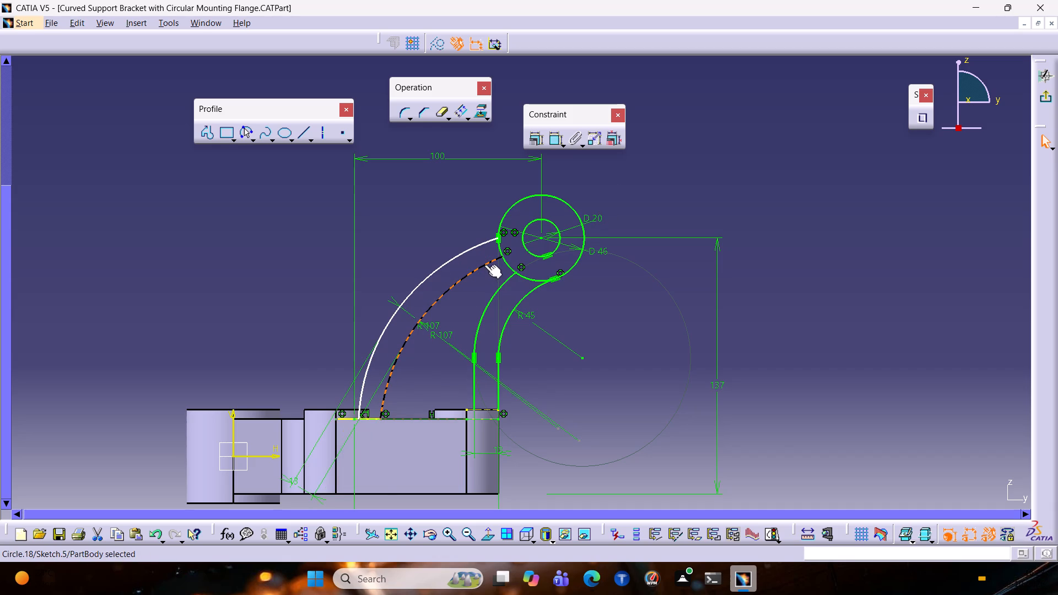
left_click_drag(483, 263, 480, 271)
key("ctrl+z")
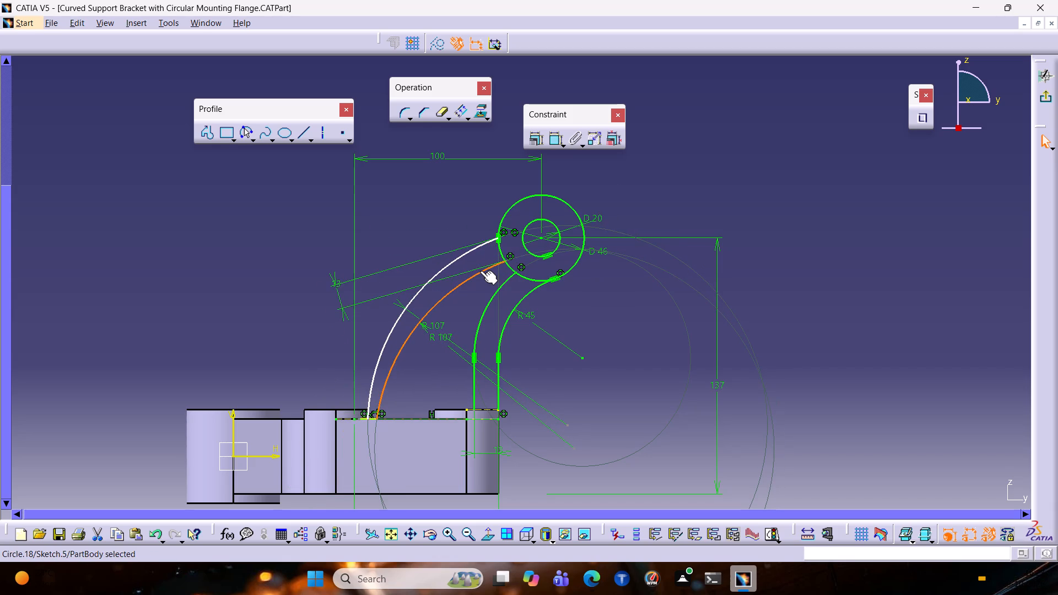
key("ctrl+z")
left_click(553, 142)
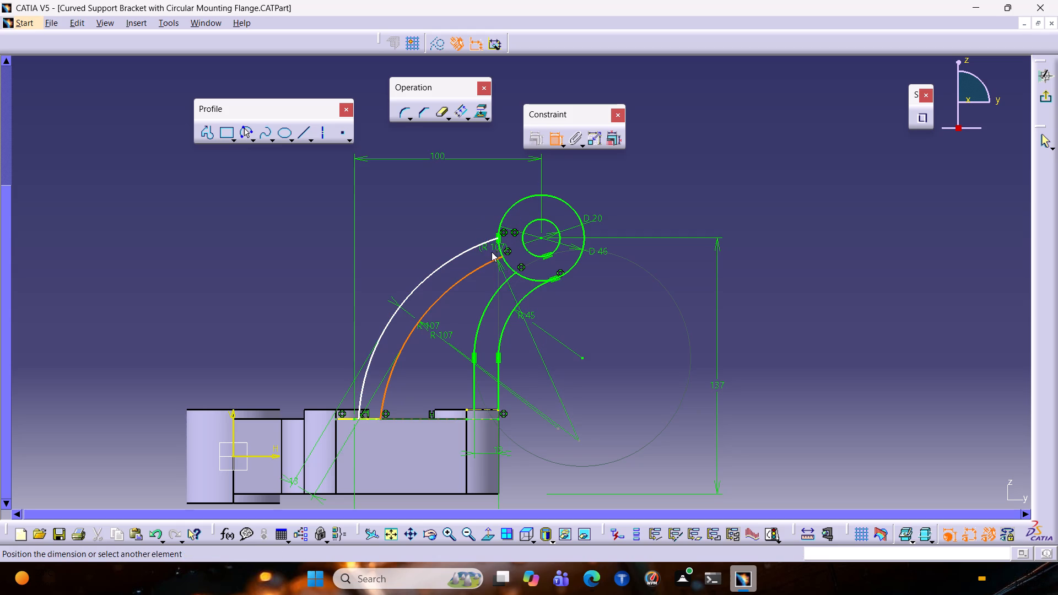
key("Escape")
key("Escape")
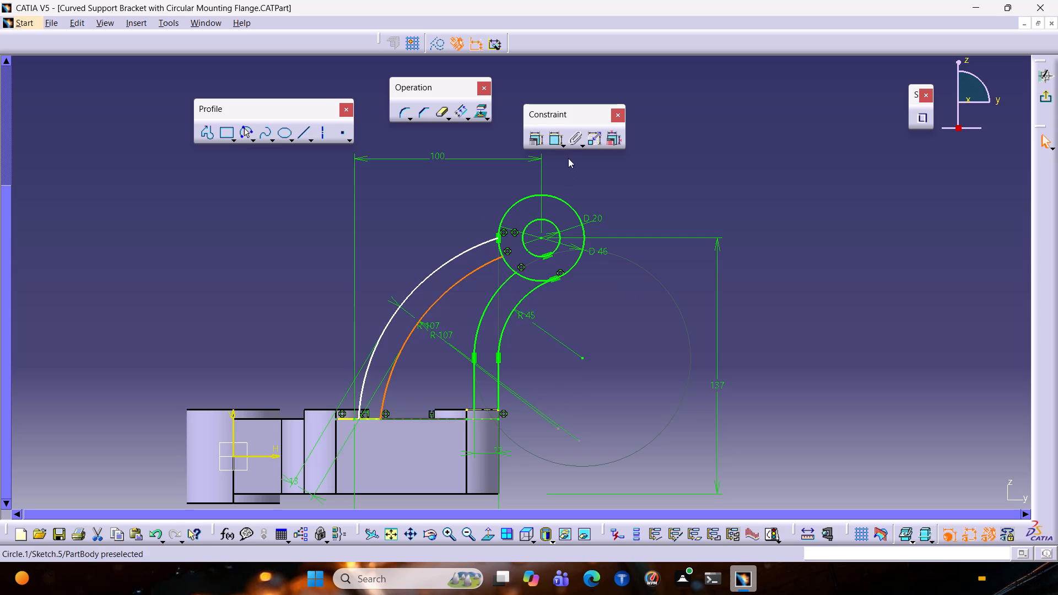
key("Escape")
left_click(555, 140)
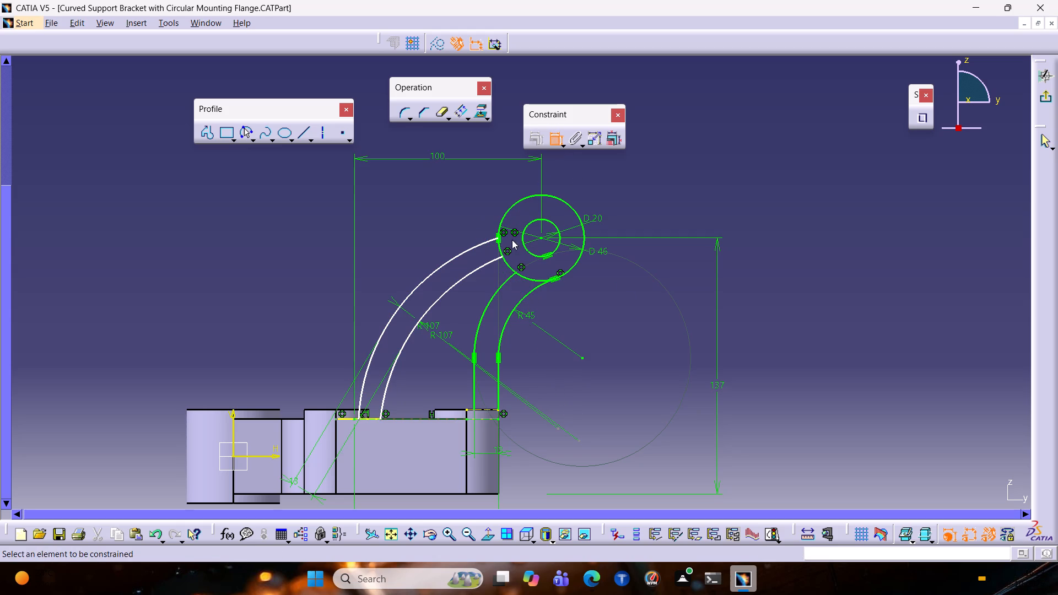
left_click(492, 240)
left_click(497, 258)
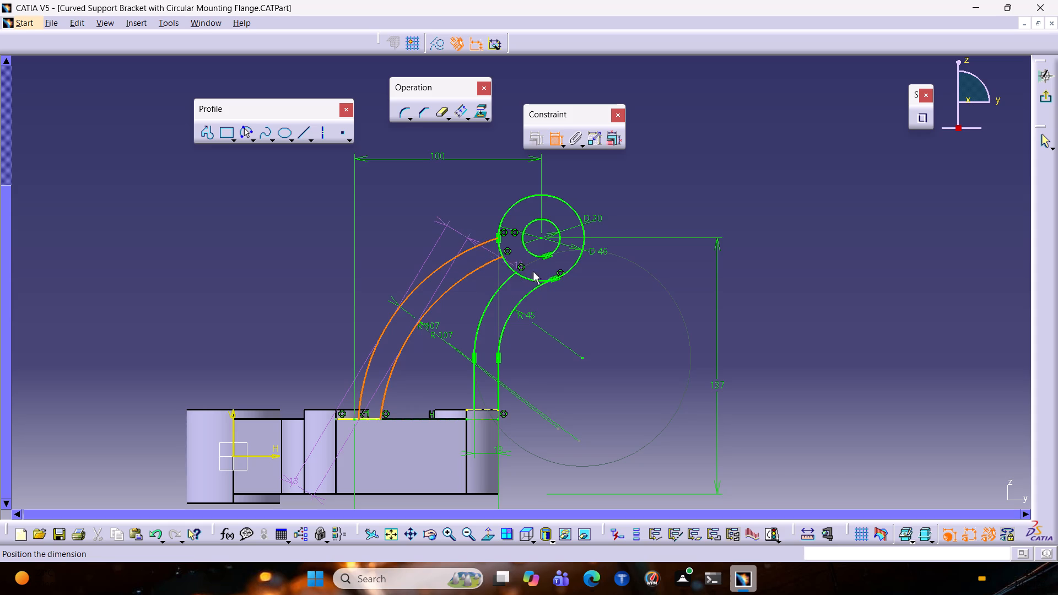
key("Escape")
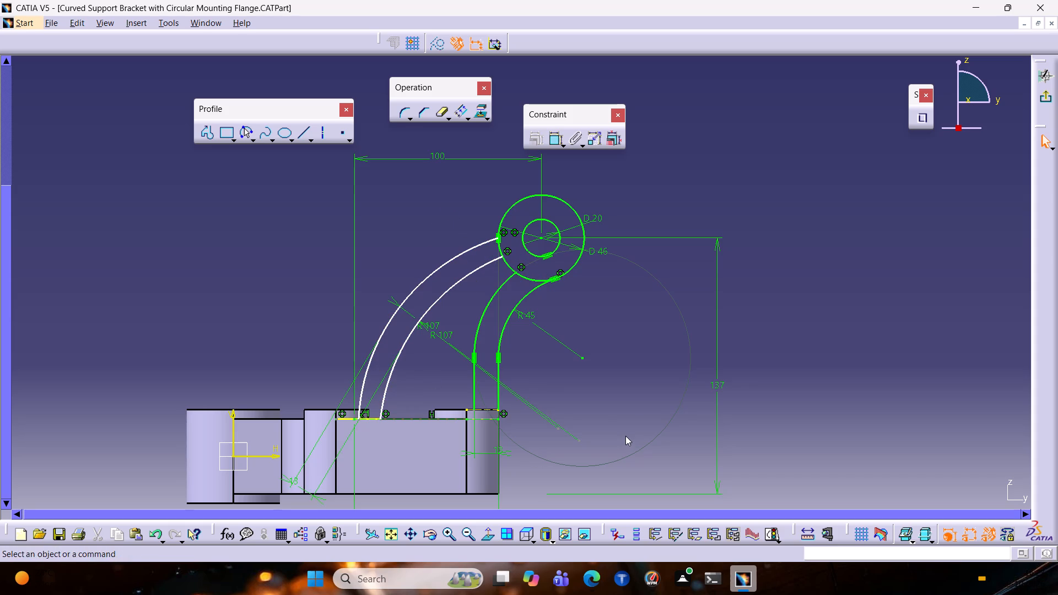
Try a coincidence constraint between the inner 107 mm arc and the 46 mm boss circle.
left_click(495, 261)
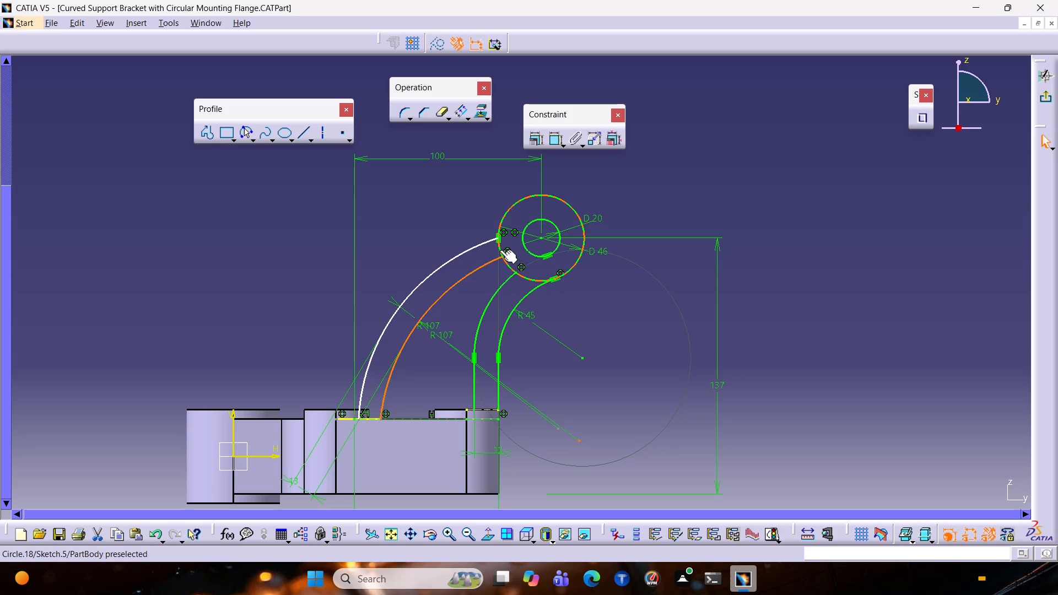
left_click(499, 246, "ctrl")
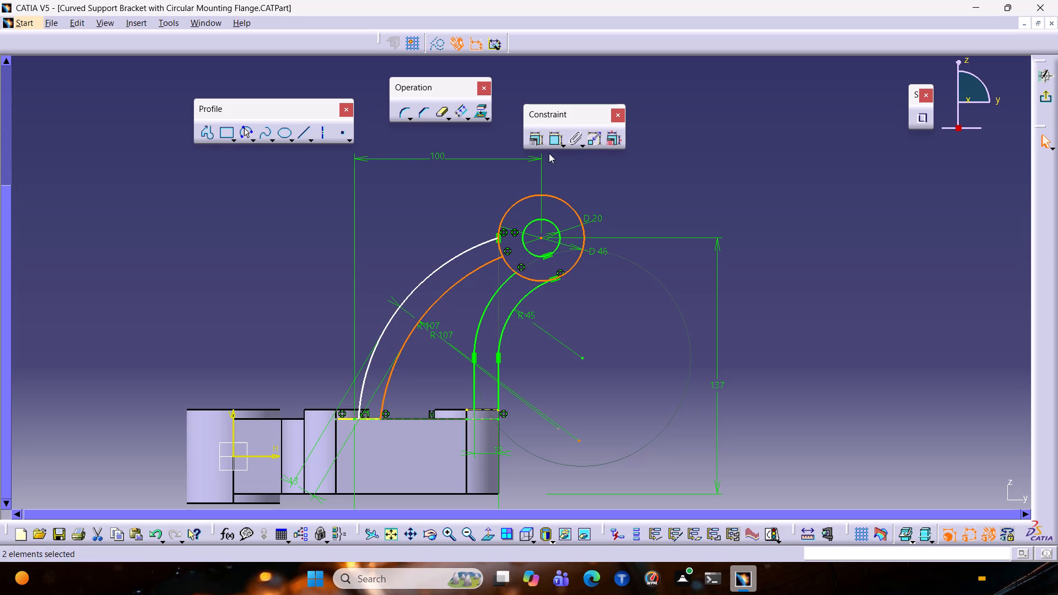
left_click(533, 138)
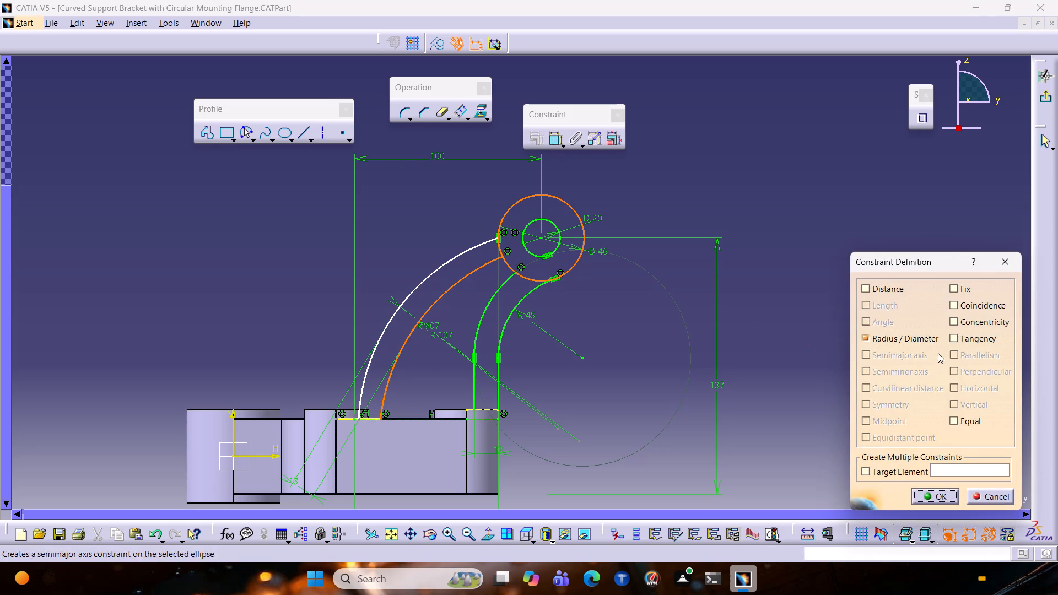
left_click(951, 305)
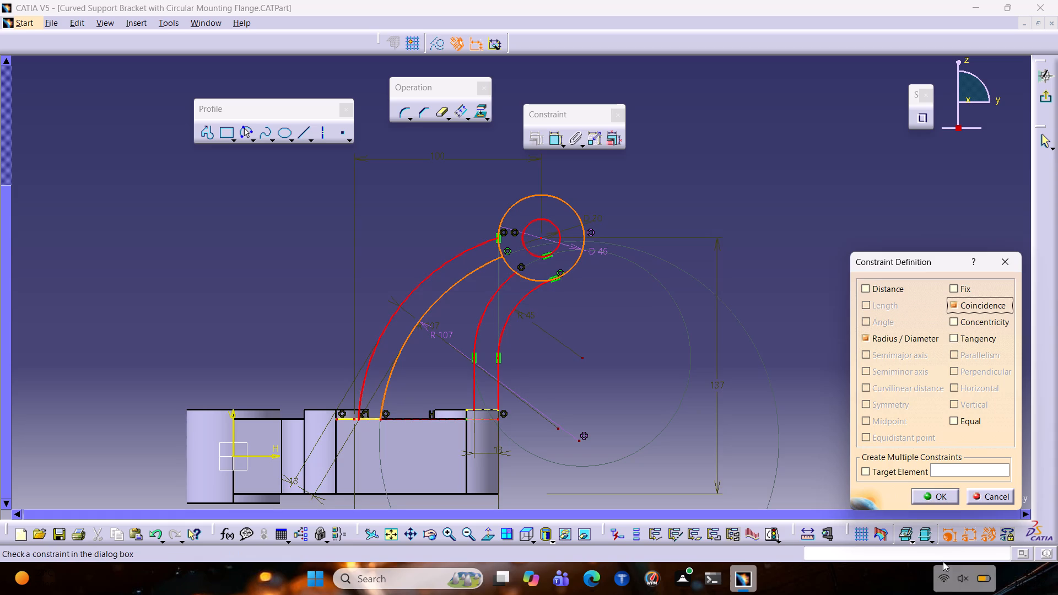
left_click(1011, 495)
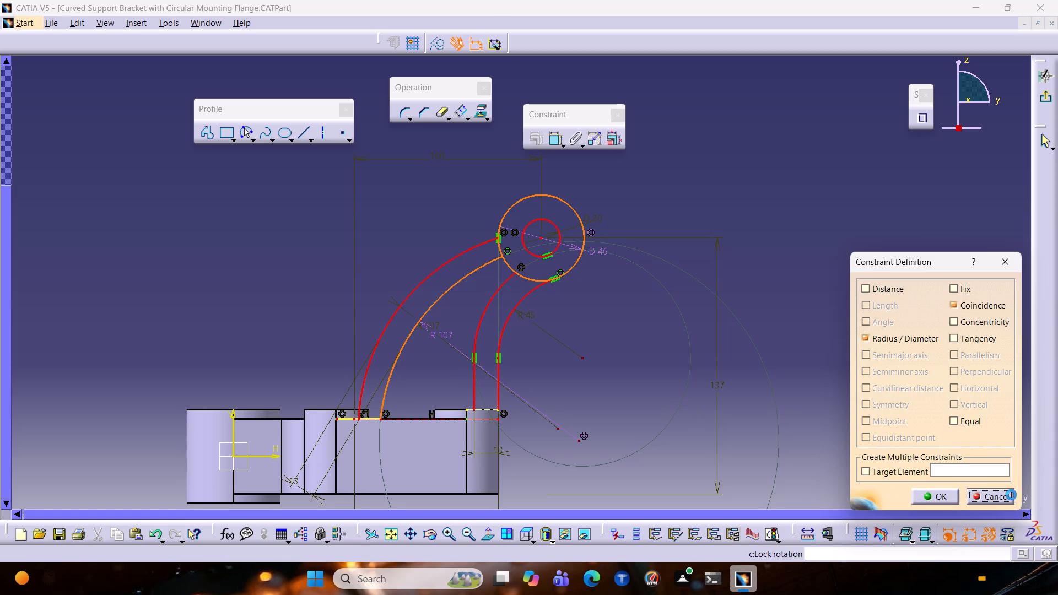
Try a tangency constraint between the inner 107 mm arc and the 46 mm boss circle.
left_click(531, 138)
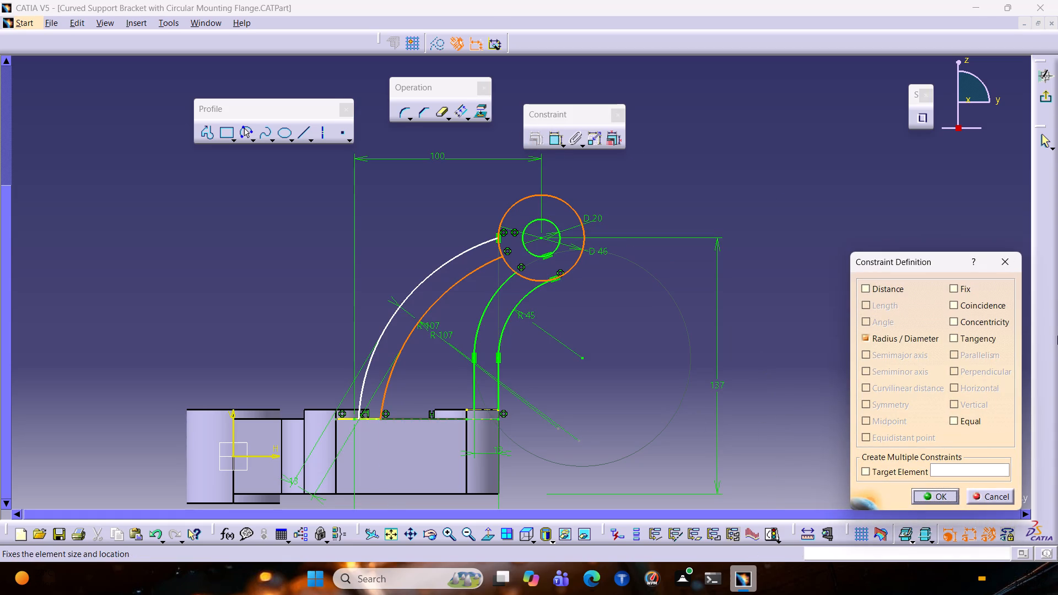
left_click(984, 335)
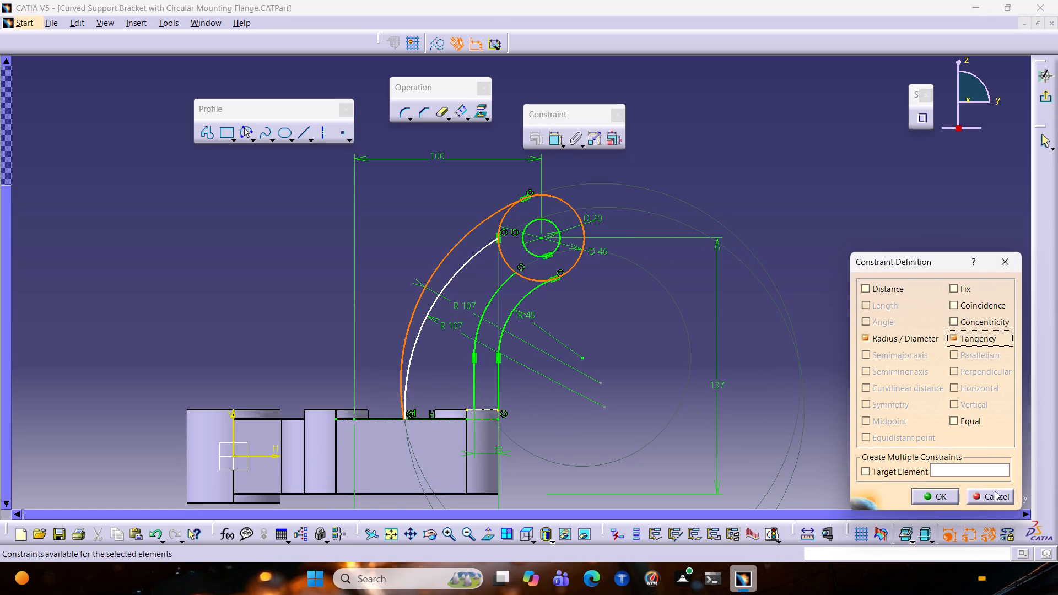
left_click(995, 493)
Try moving the outer 107 mm arc, and undo the edits back to before both 107 mm arcs were drawn.
left_click(433, 352)
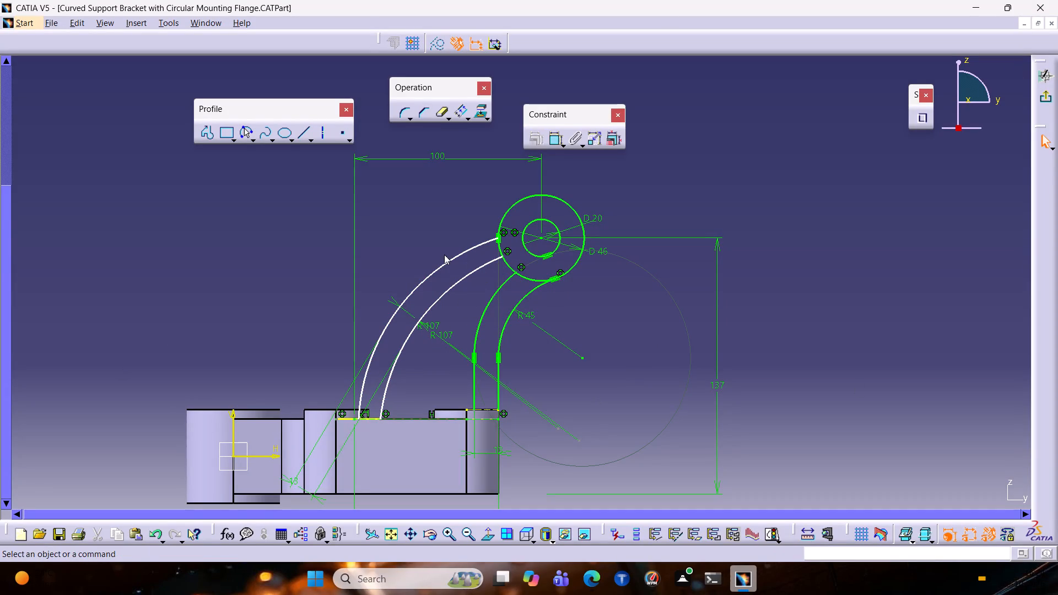
left_click_drag(479, 246, 472, 226)
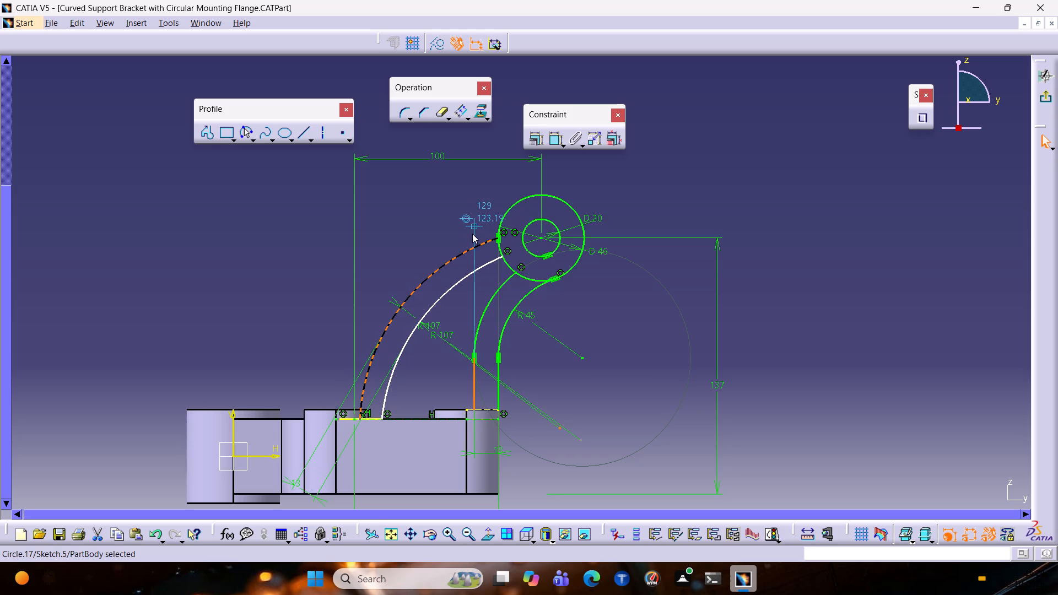
key("ctrl+z")
key("ctrl+z")
key("ctrl+z")
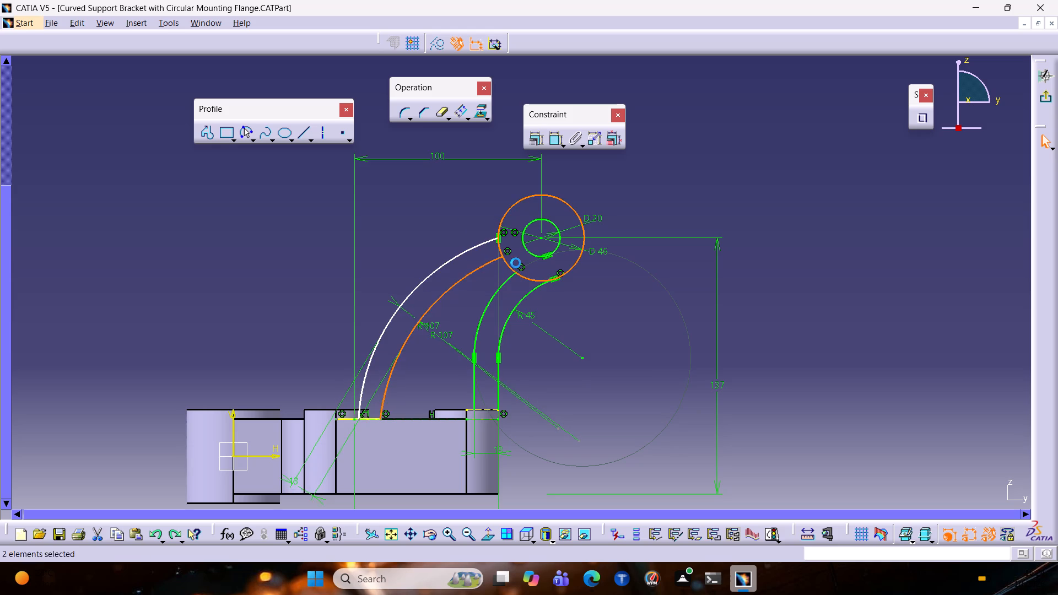
key("ctrl+z")
key("ctrl+z")
key("ctrl+z")
key("ctrl+z")
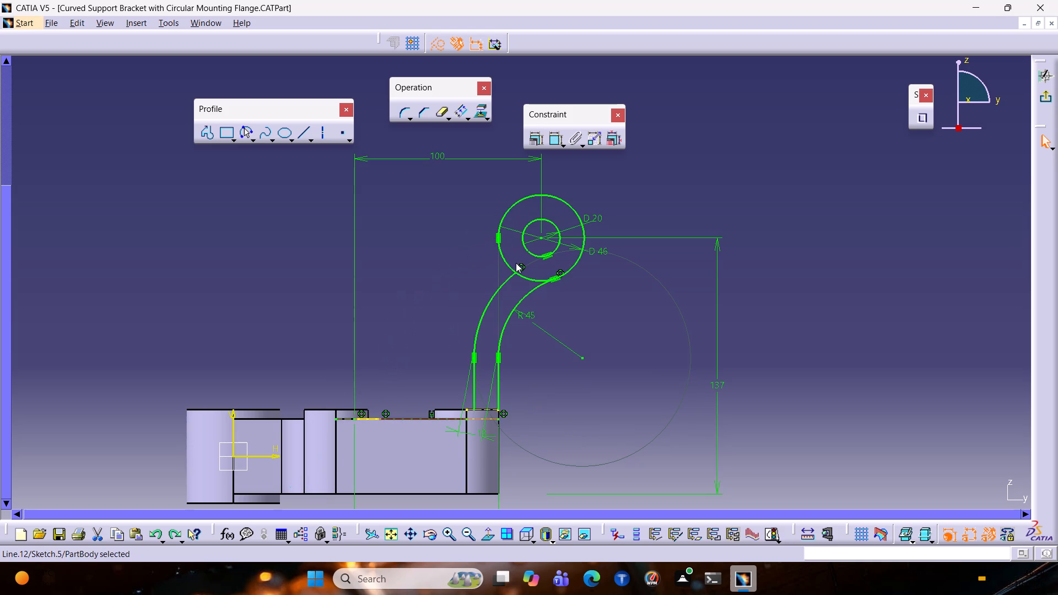
Sketch a three-point arc of 107 mm radius from the base plate's top edge to the top of the 46 mm boss circle.
left_click(244, 137)
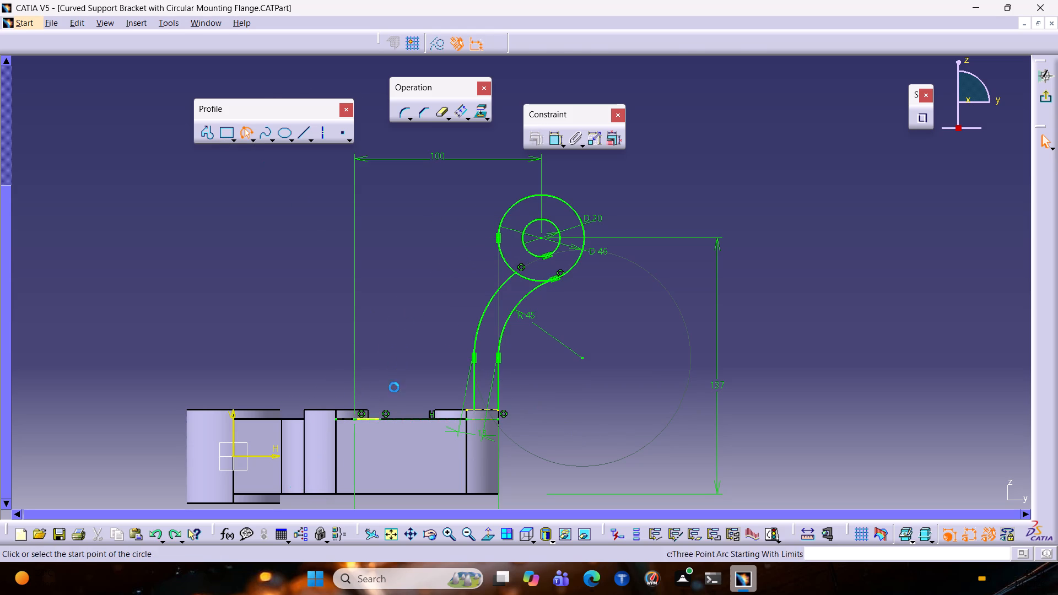
left_click(361, 419)
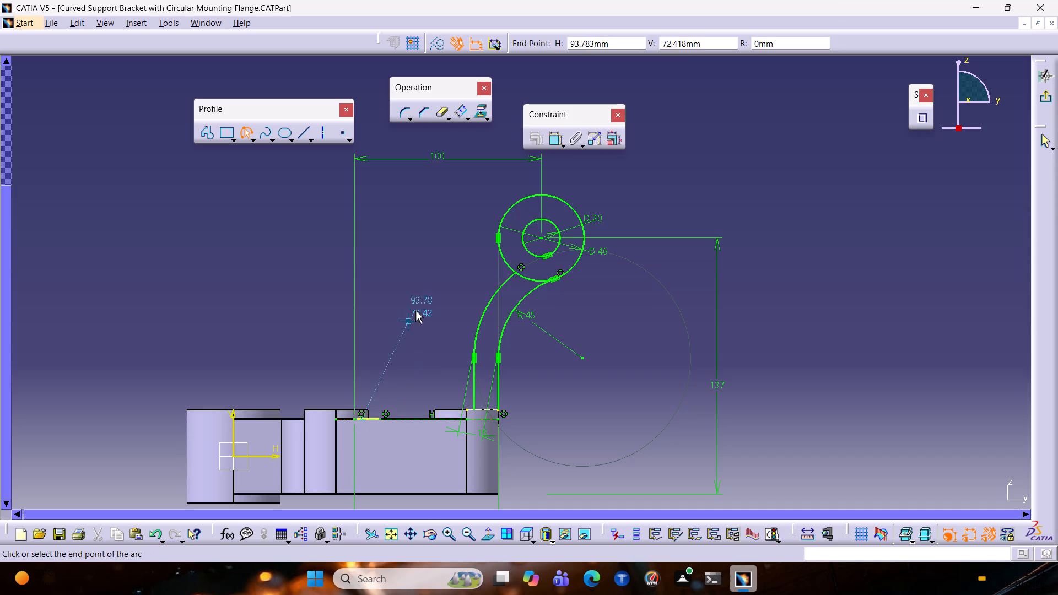
left_click(529, 195)
key("Tab")
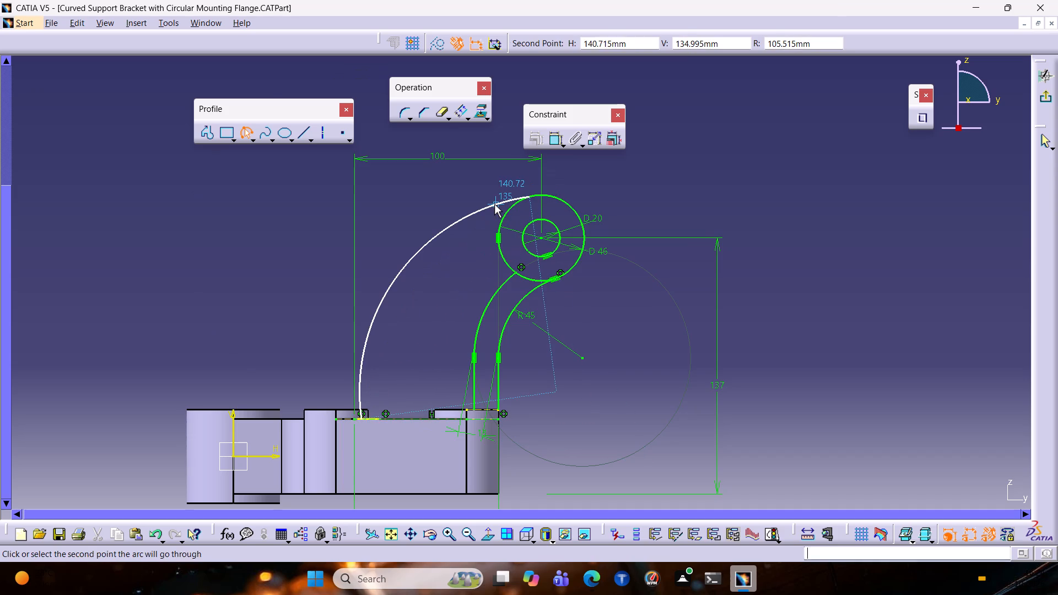
key("Tab")
key("Tab")
key("Tab")
type("107")
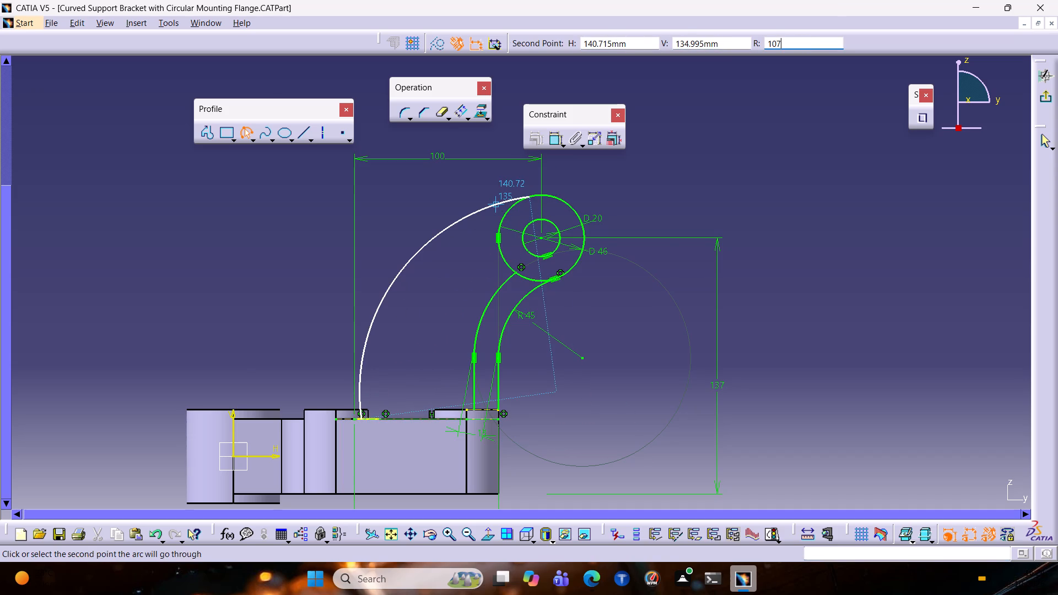
key("Return")
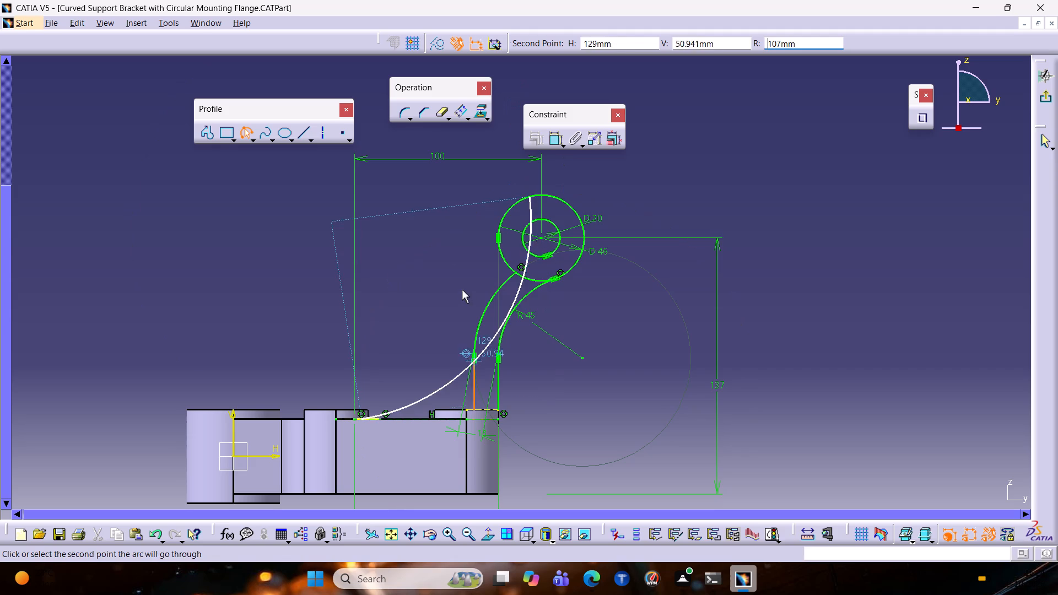
left_click(435, 232)
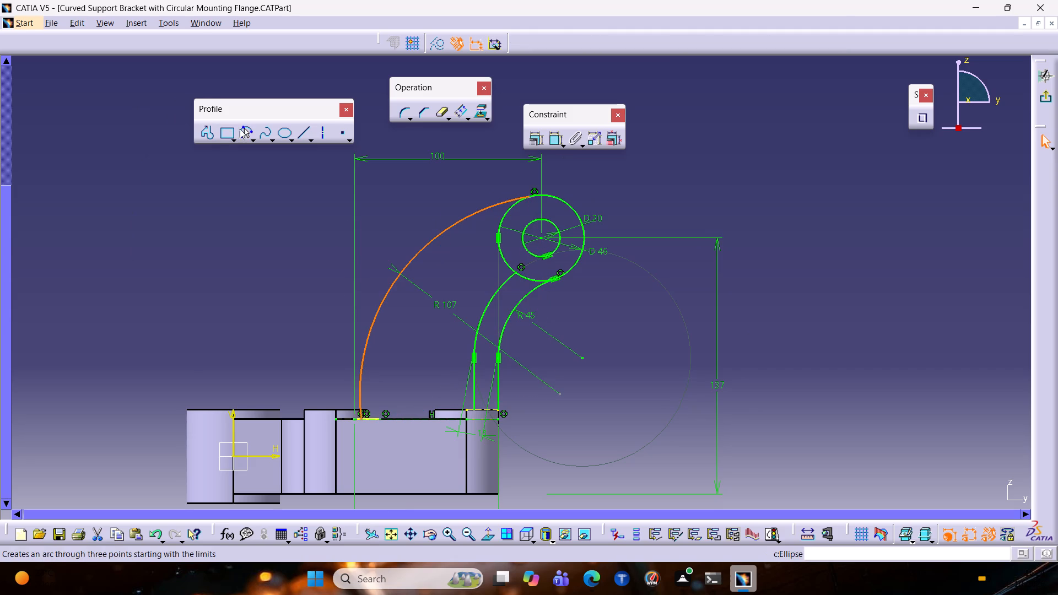
Sketch a second 107 mm radius arc just inside the first, from the base plate's top edge to the 46 mm boss circle.
left_click(246, 132)
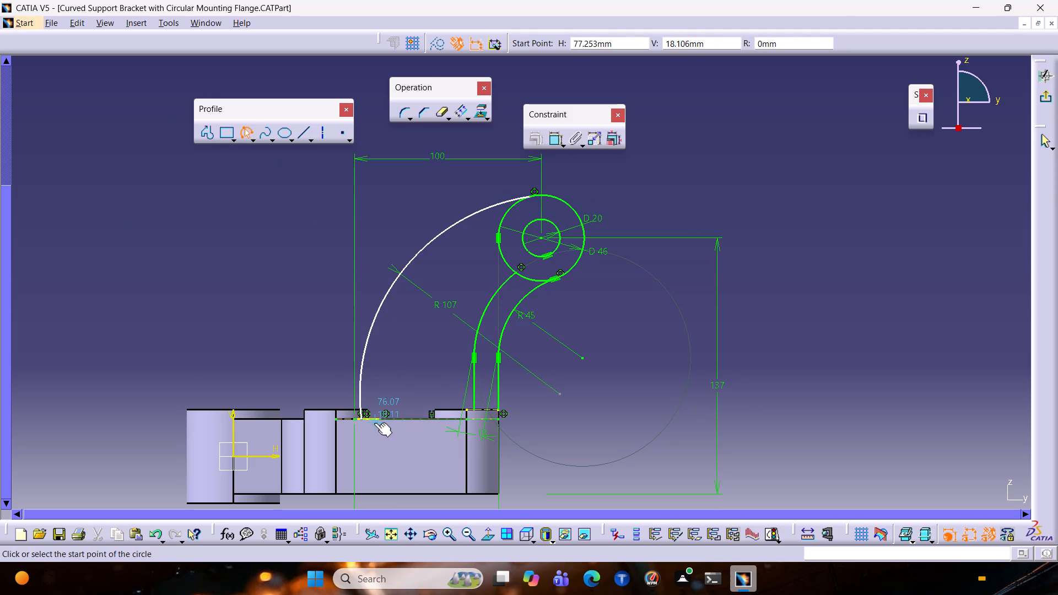
left_click(379, 417)
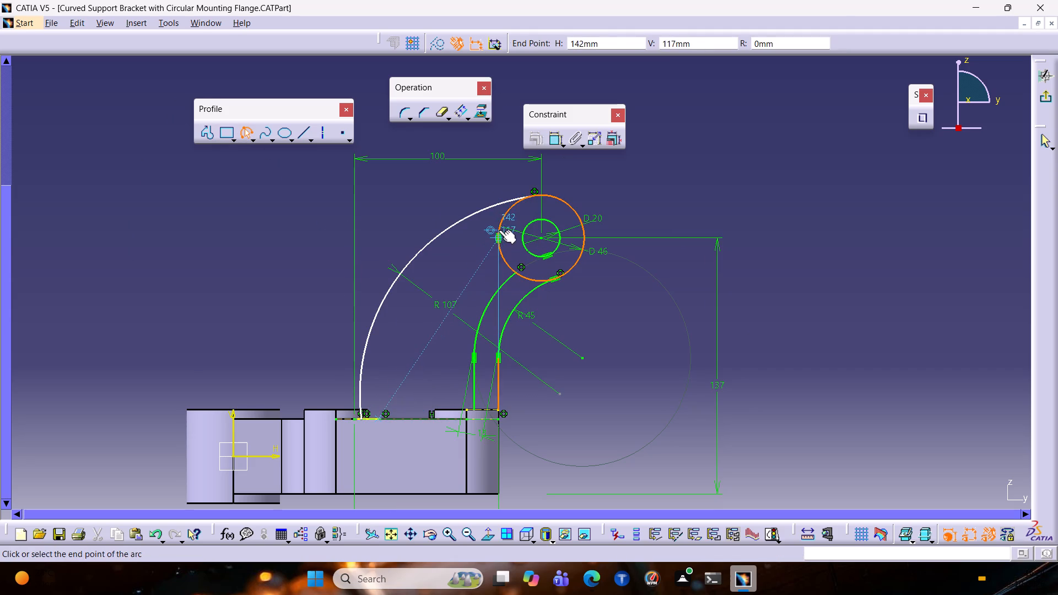
left_click(505, 216)
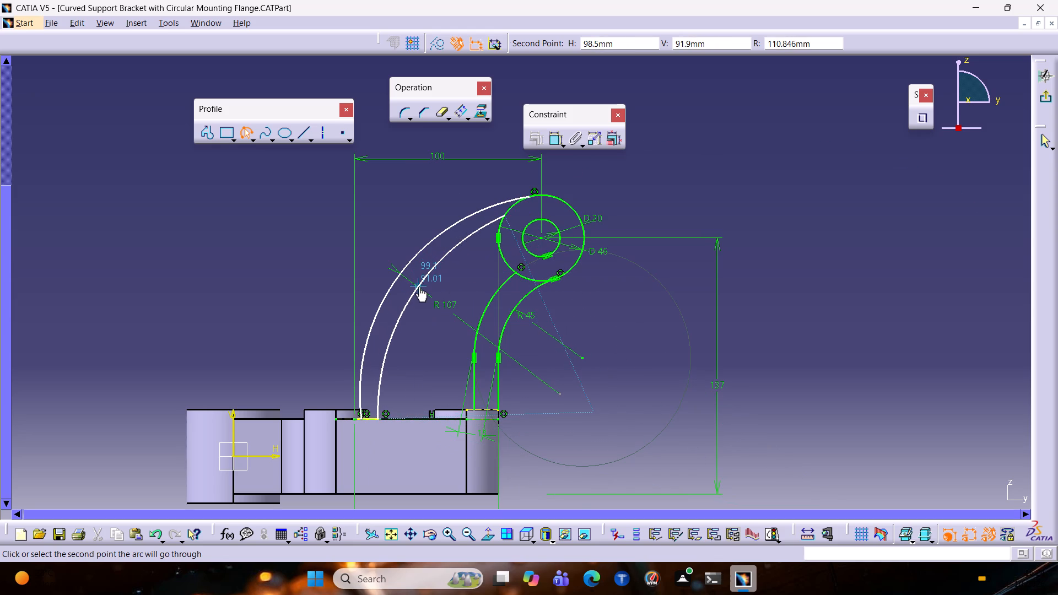
key("Tab")
key("Tab")
key("Tab")
key("Tab")
type("107")
key("Return")
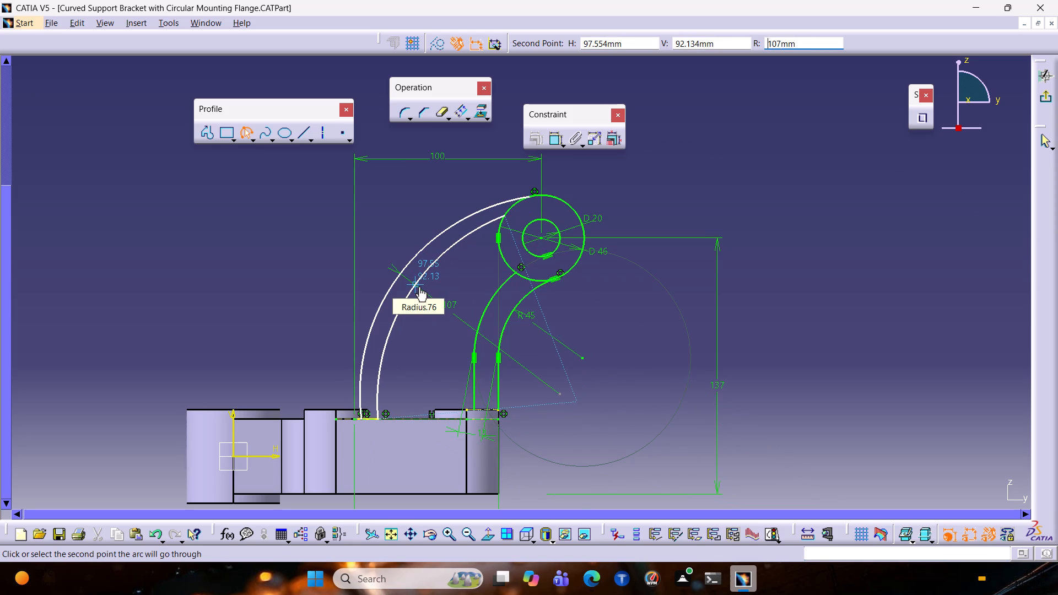
key("Return")
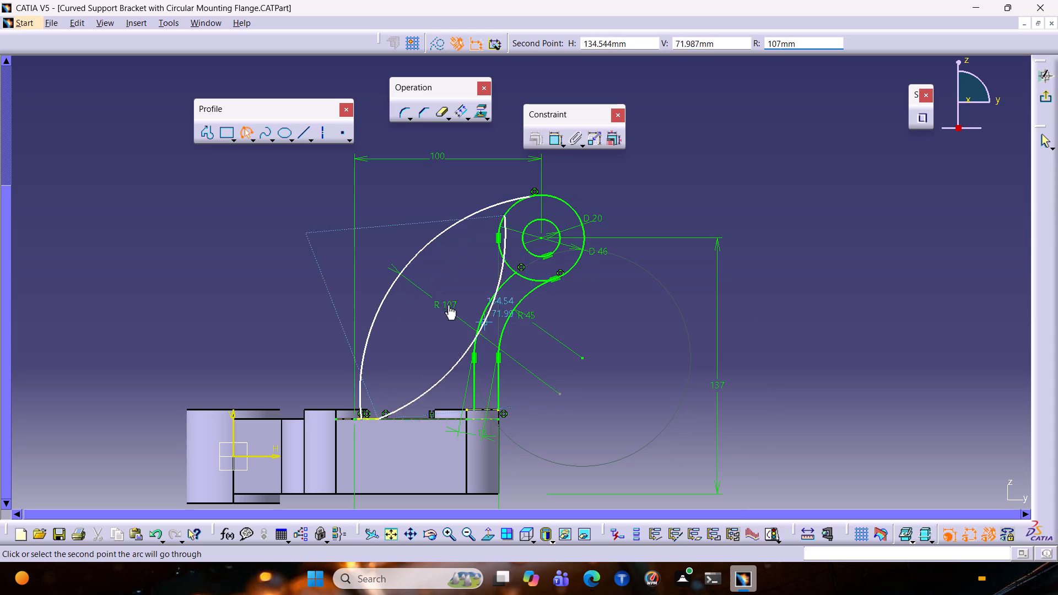
left_click(414, 283)
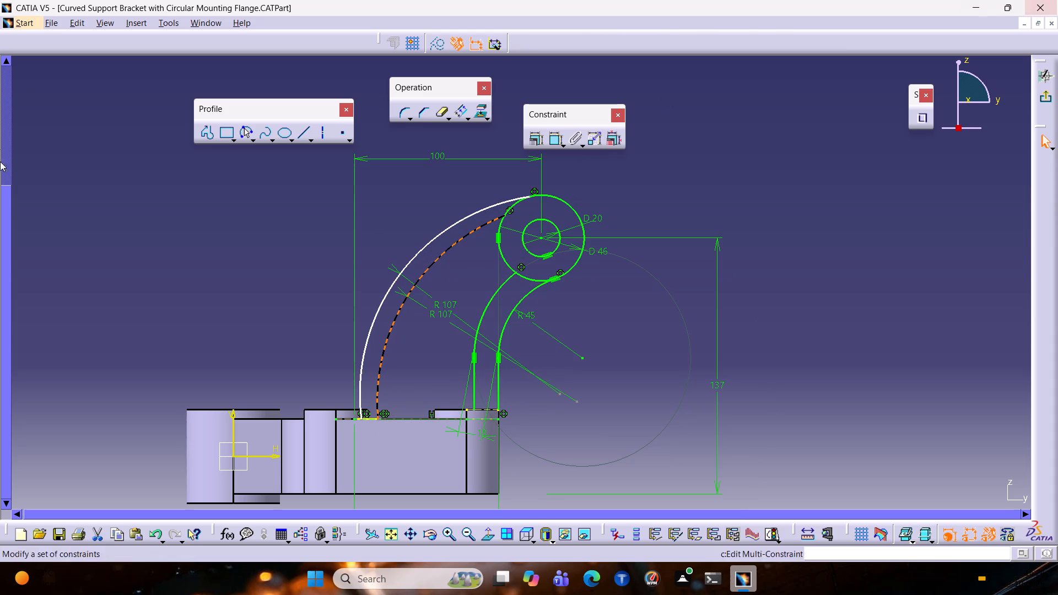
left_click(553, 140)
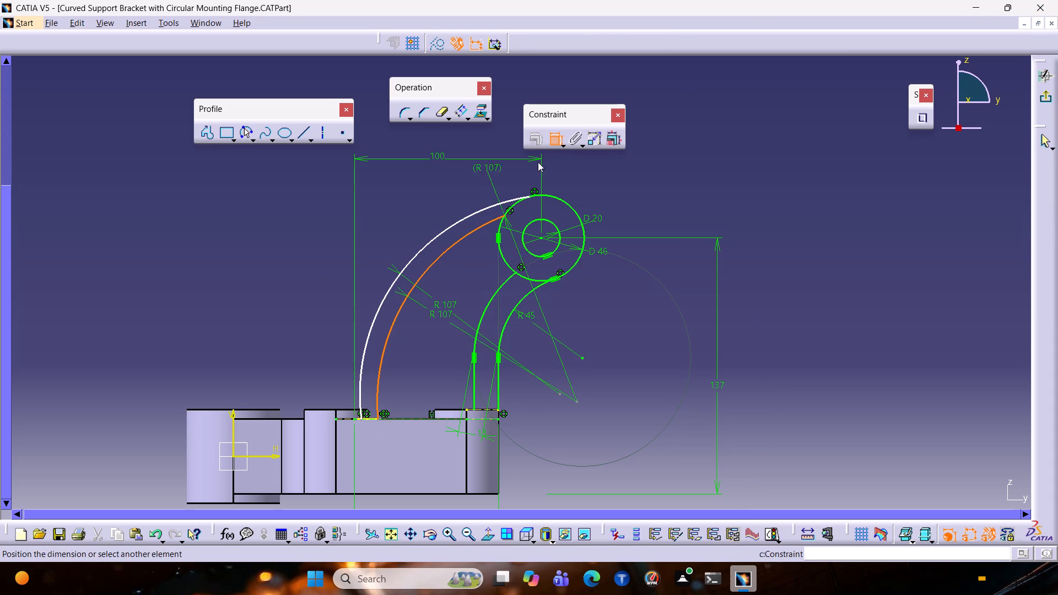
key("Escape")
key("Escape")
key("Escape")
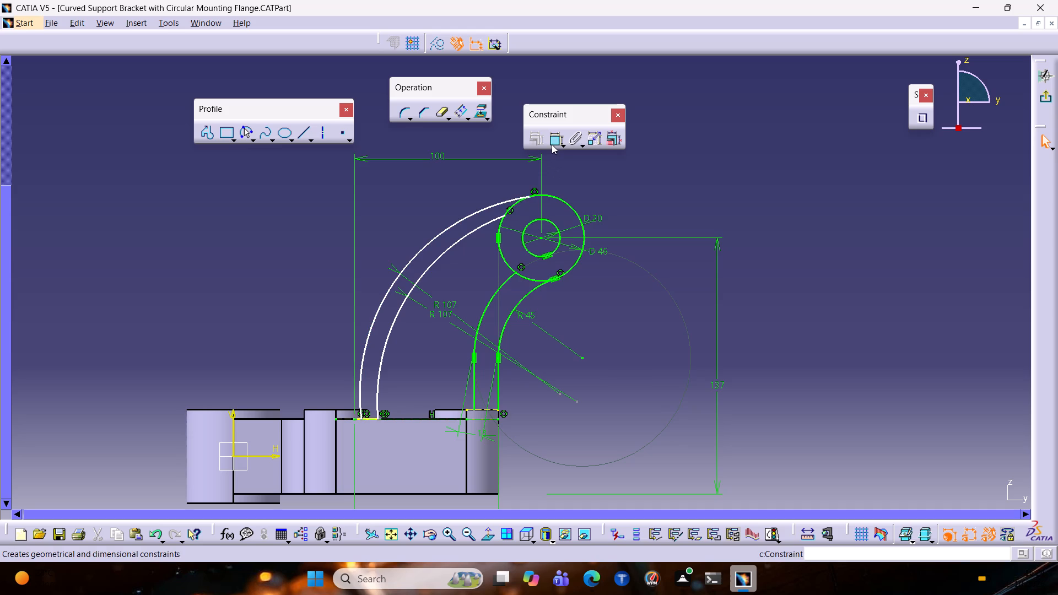
Dimension the distance between the two 107 mm radius arcs and set it to 13 mm.
double_click(552, 139)
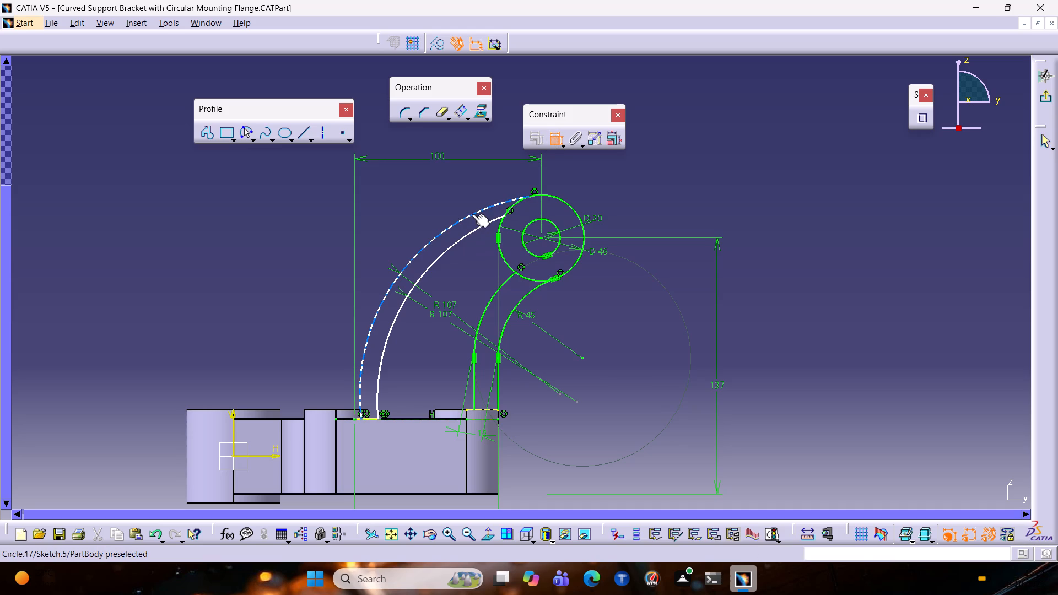
left_click(473, 215)
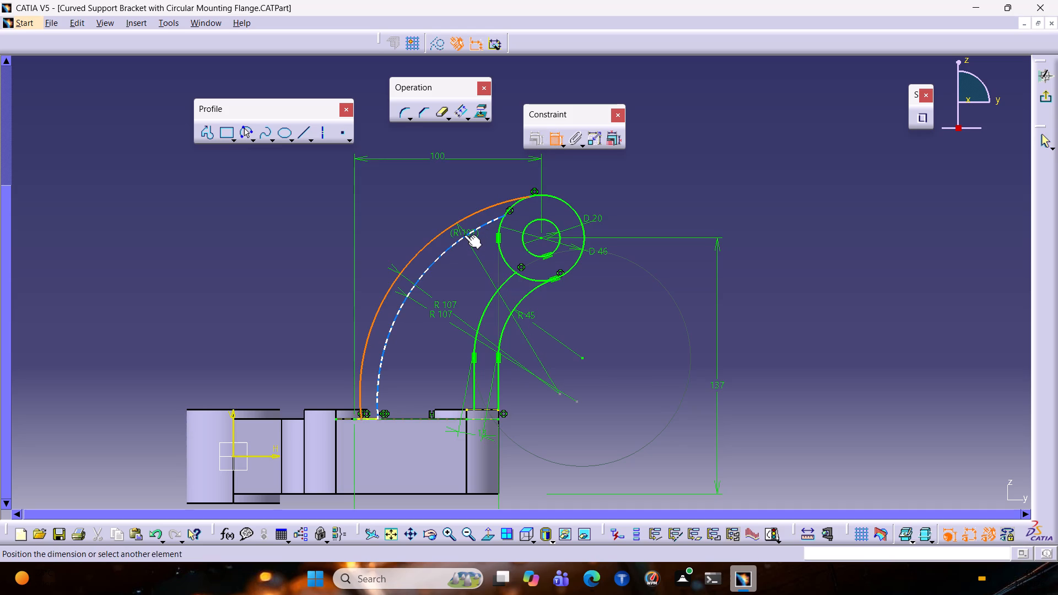
left_click(471, 235)
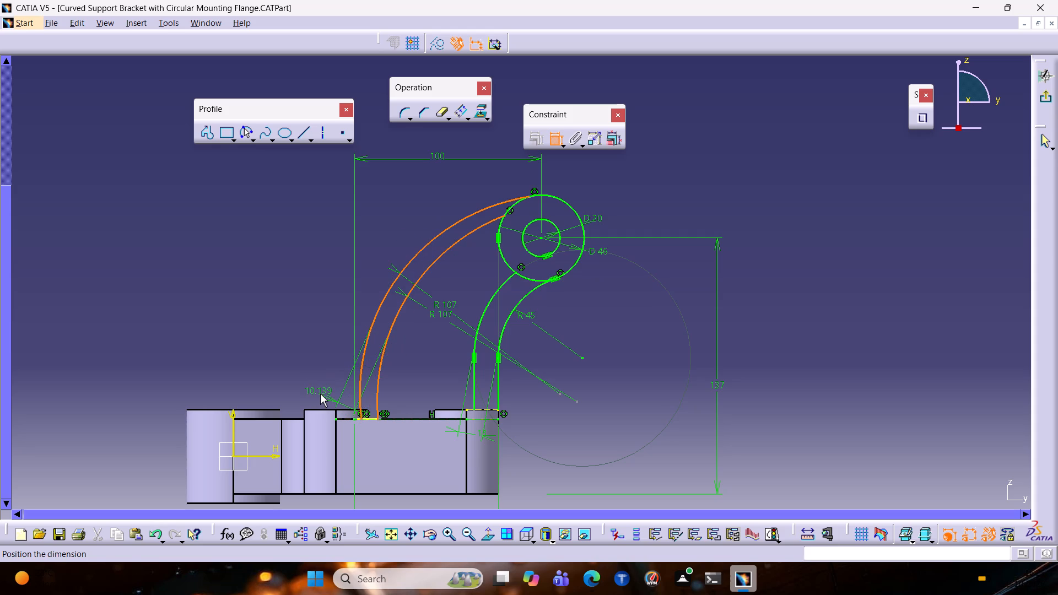
left_click(320, 394)
double_click(317, 392)
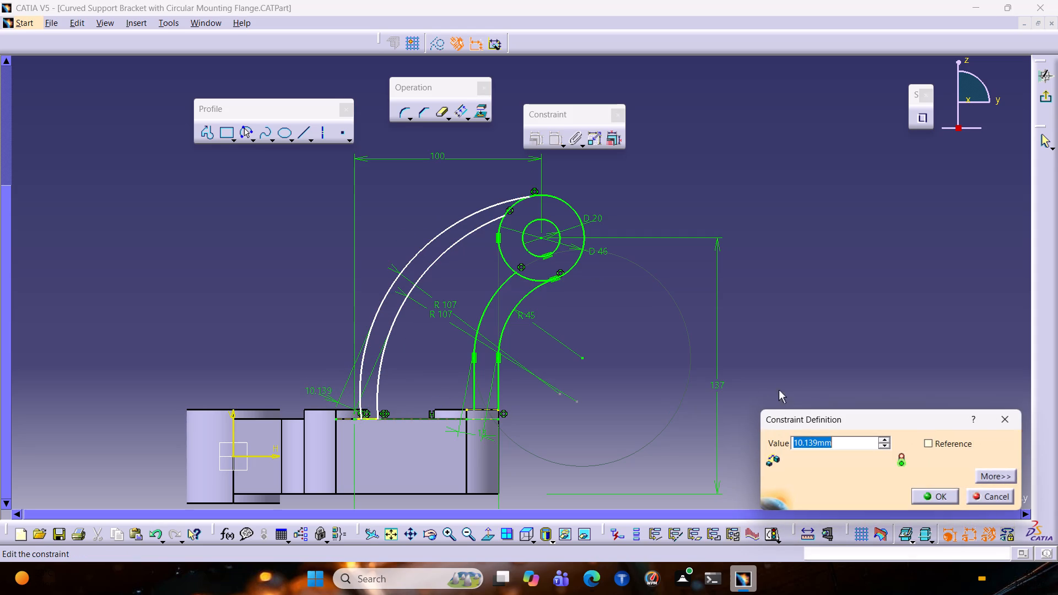
type("13")
key("Return")
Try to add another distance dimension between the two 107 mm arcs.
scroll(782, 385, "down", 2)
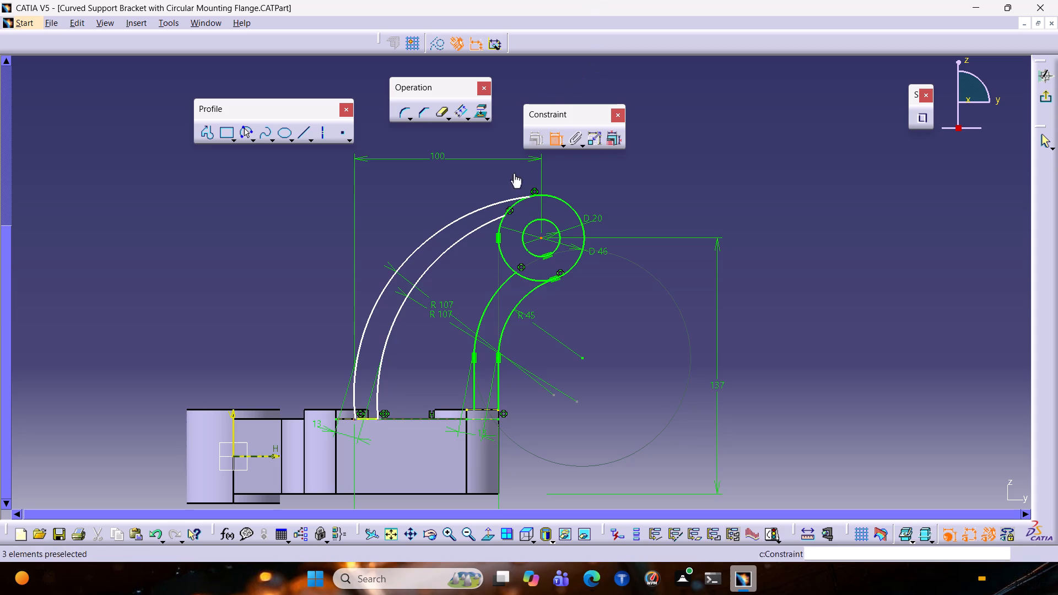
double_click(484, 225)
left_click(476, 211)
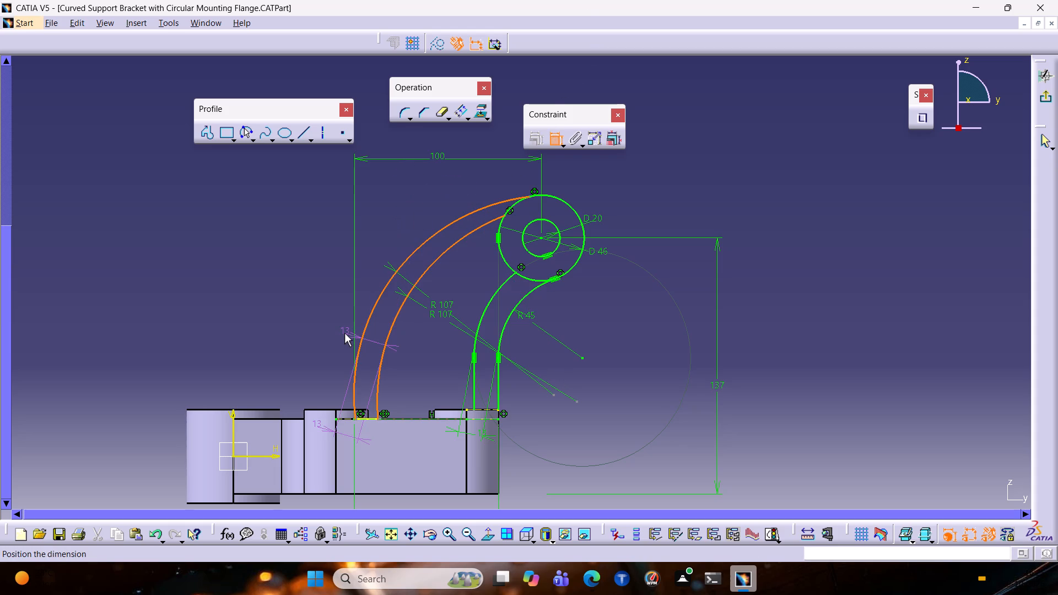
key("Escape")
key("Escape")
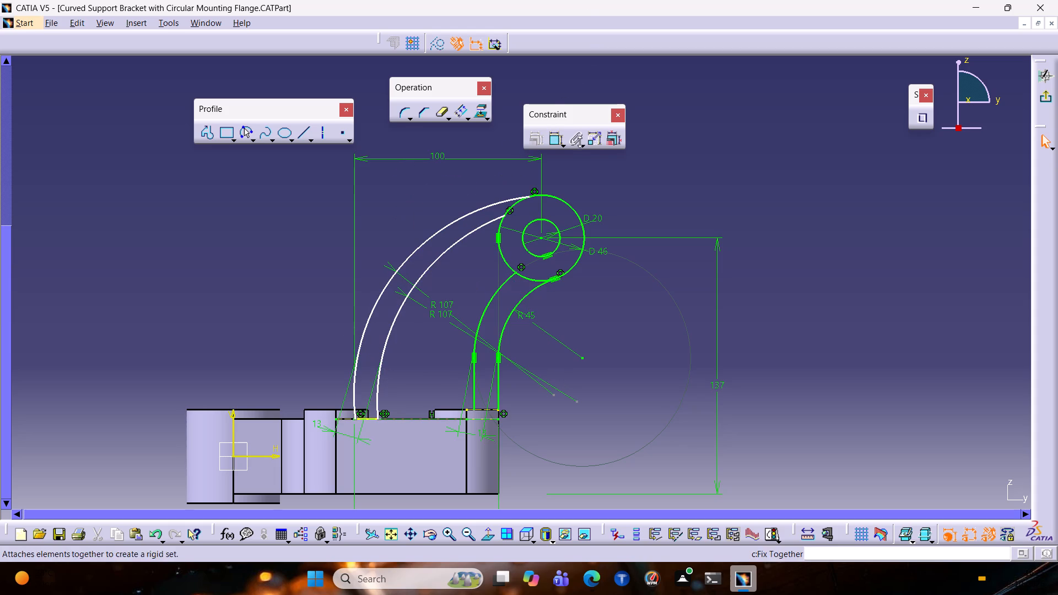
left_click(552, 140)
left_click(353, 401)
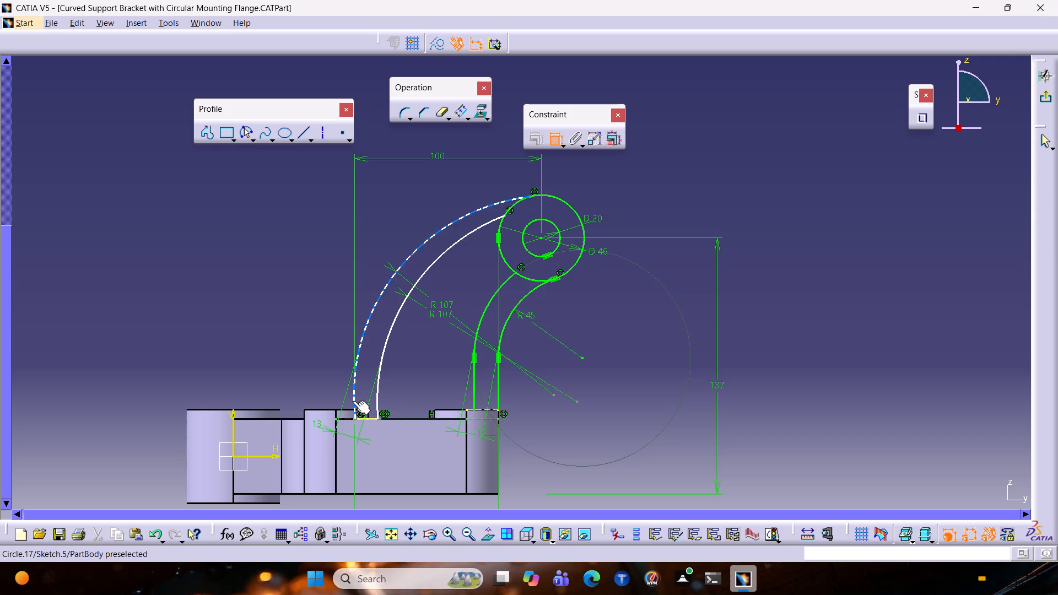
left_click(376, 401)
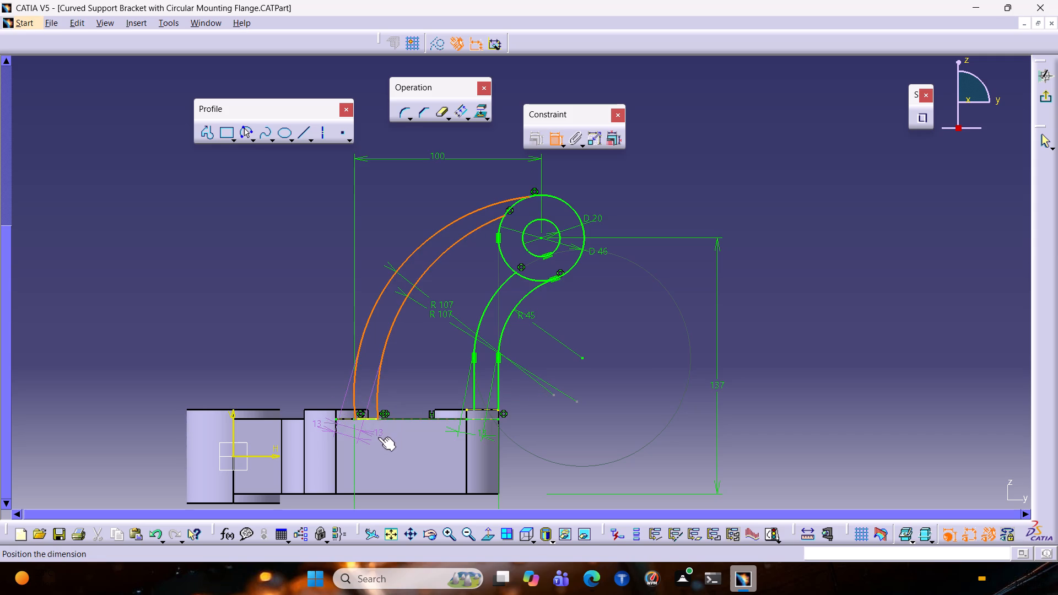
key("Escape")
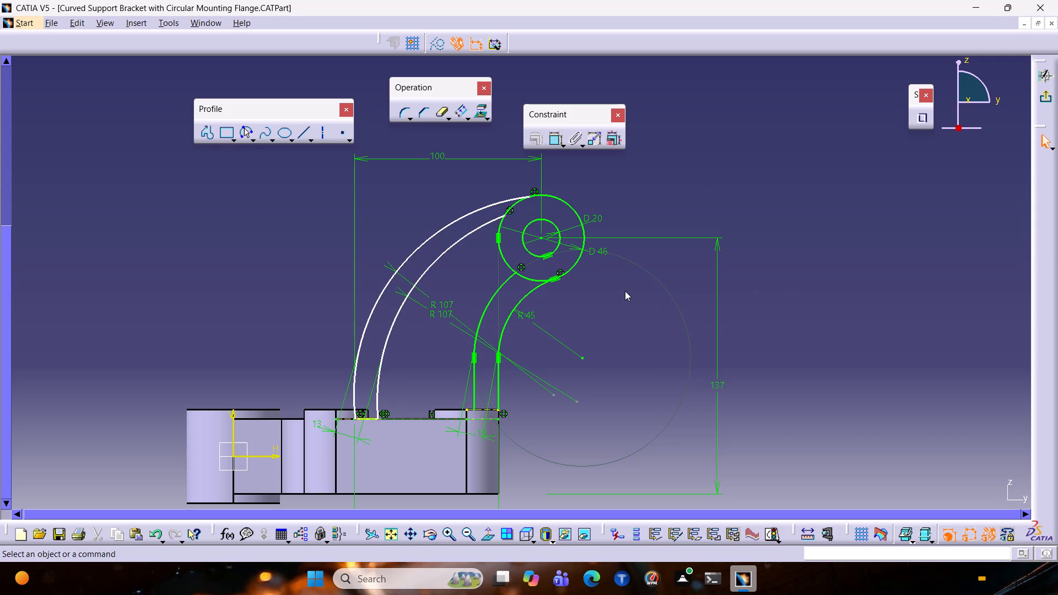
Reposition the 13 mm distance dimension of the two 107 mm arcs below their lower ends, over the base plate.
middle_click_drag(625, 291, 283, 269)
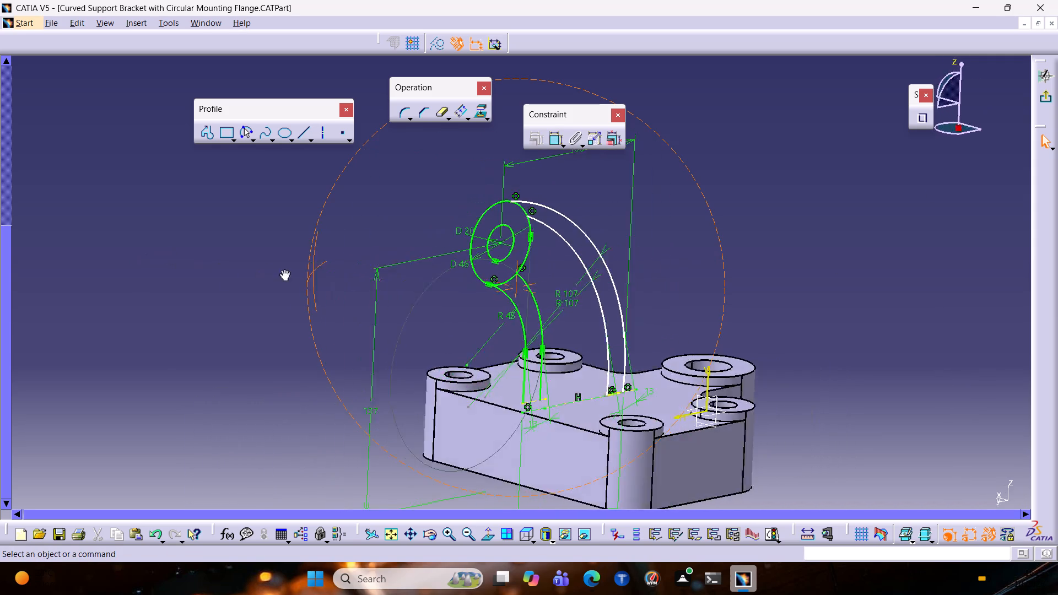
middle_click_drag(283, 269, 663, 304)
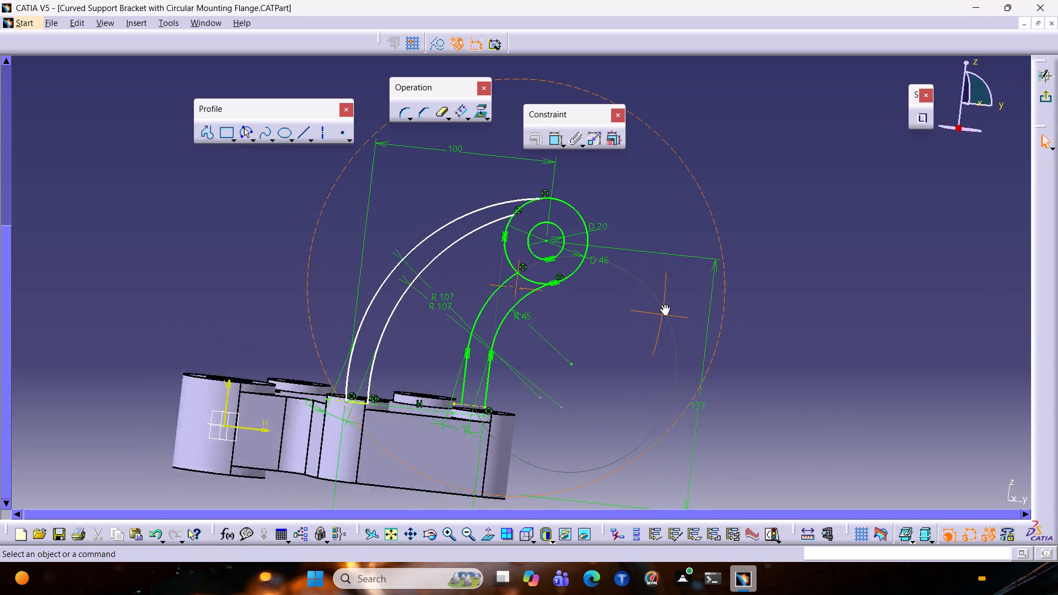
middle_click_drag(663, 304, 666, 299)
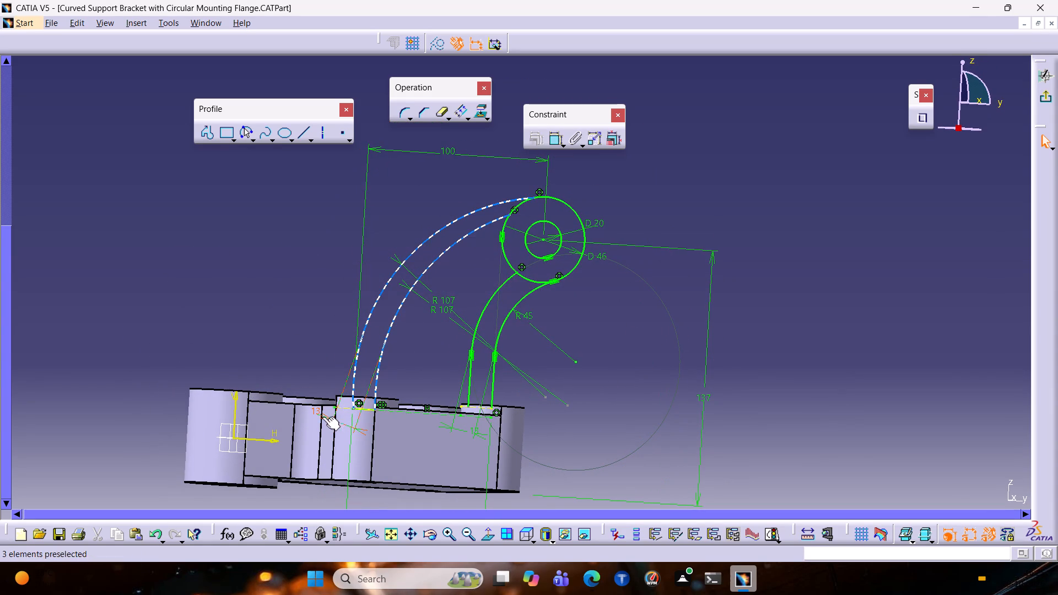
left_click_drag(322, 416, 346, 329)
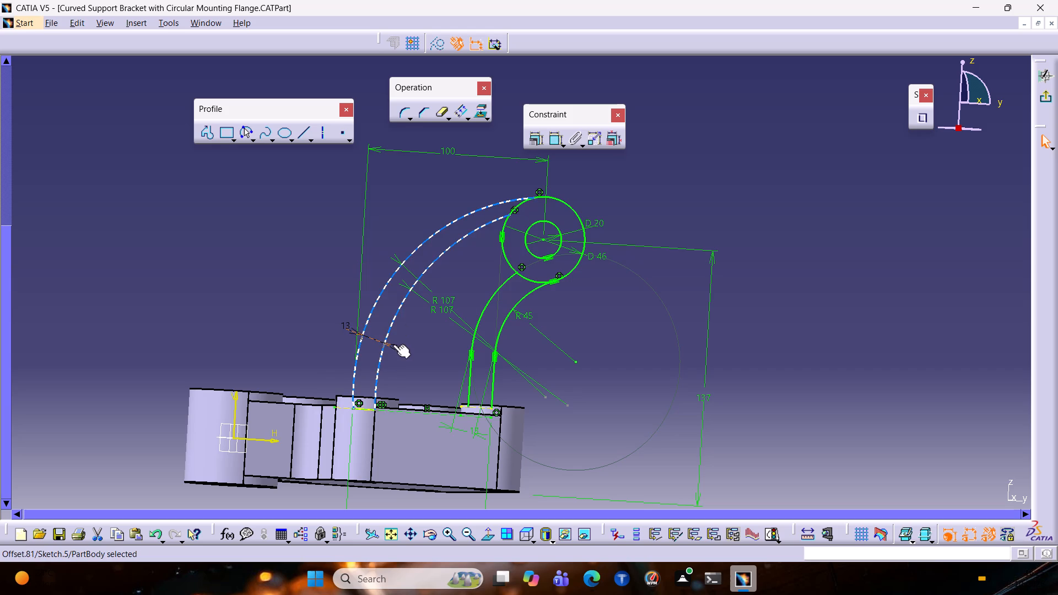
left_click_drag(393, 345, 328, 433)
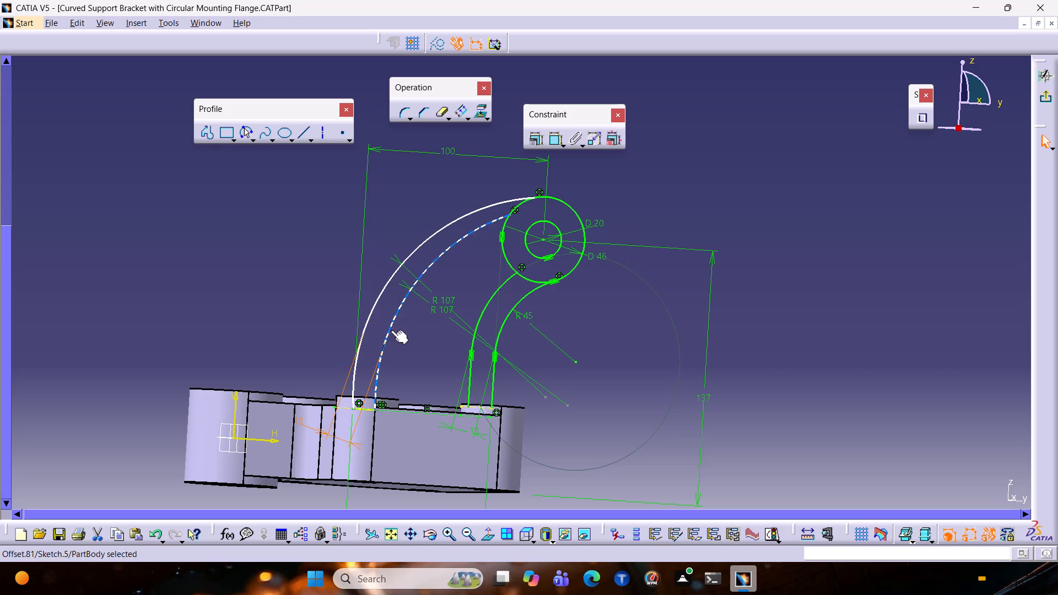
left_click(482, 533)
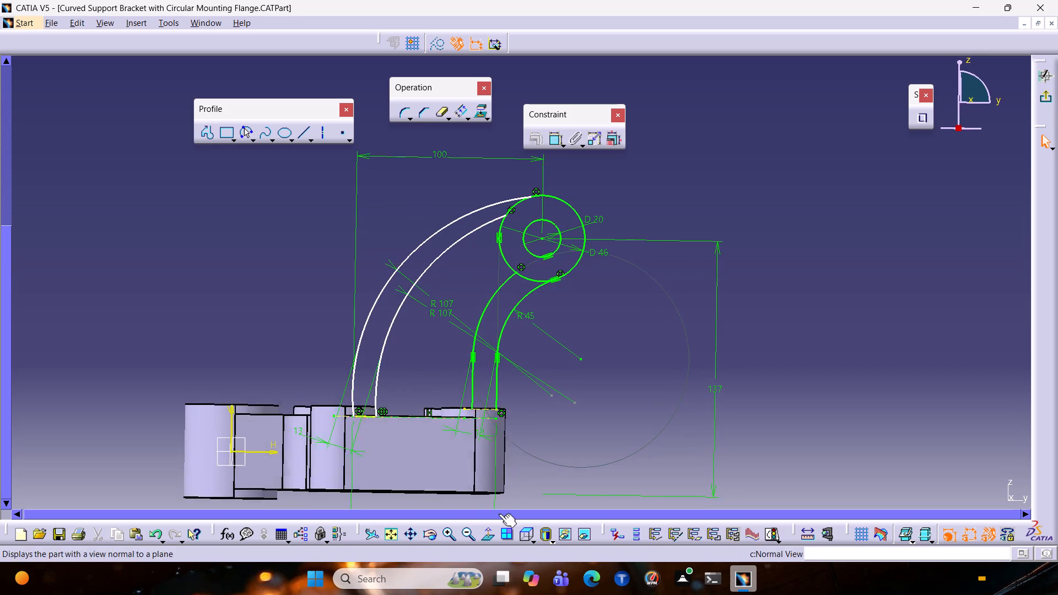
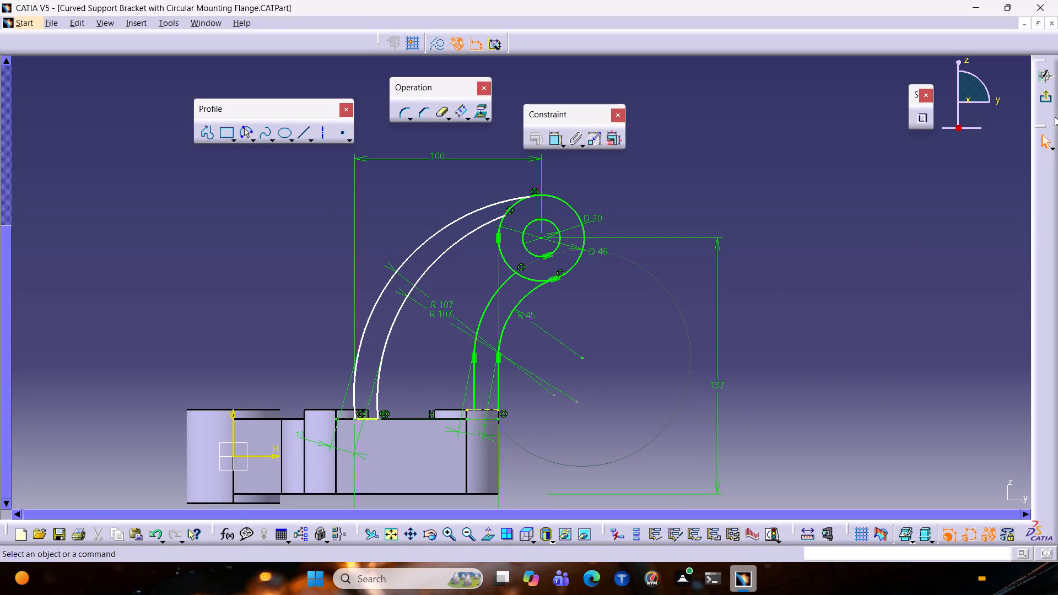
Break the 46 mm boss circle where the rib arcs meet it, keeping all pieces, and exit the sketch.
left_click(440, 115)
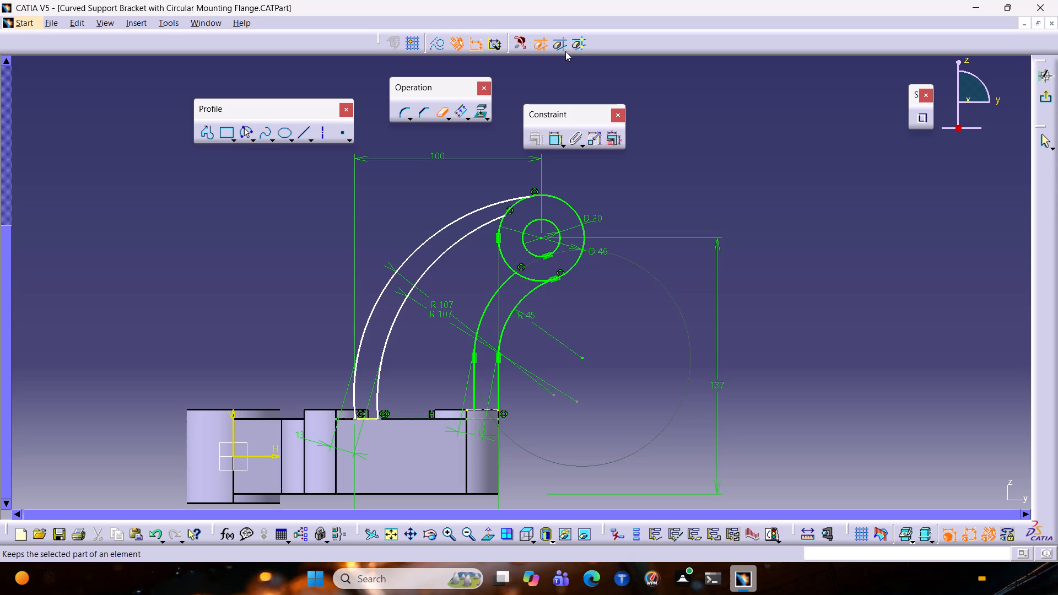
double_click(577, 47)
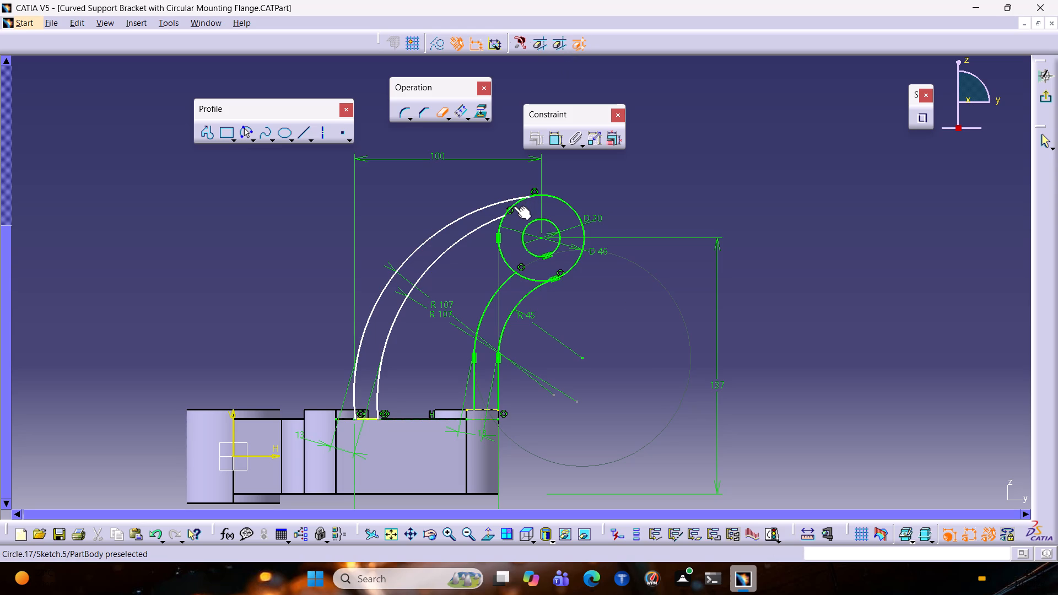
left_click(499, 229)
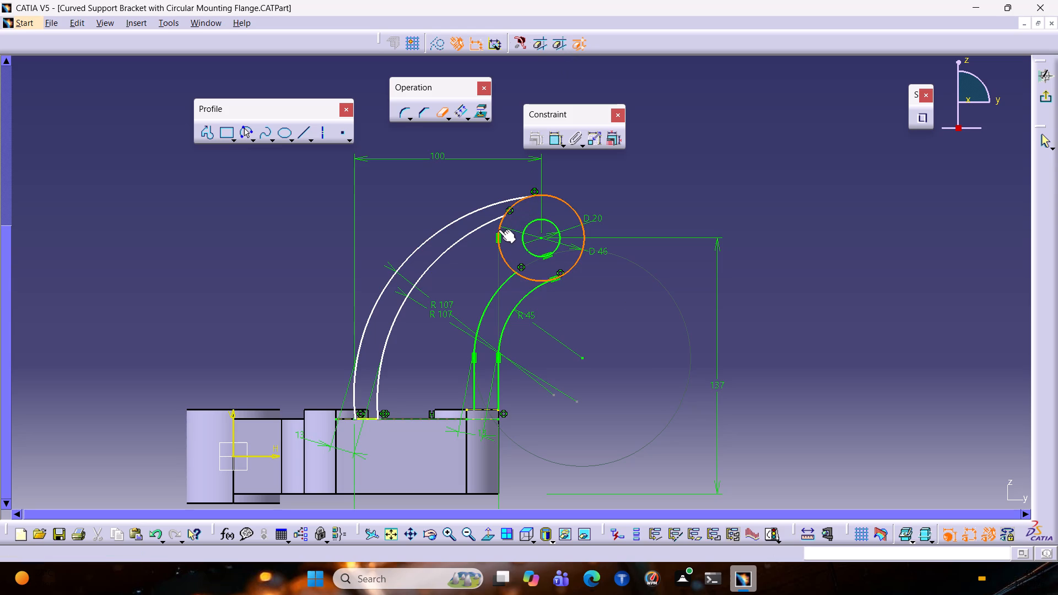
left_click(500, 258)
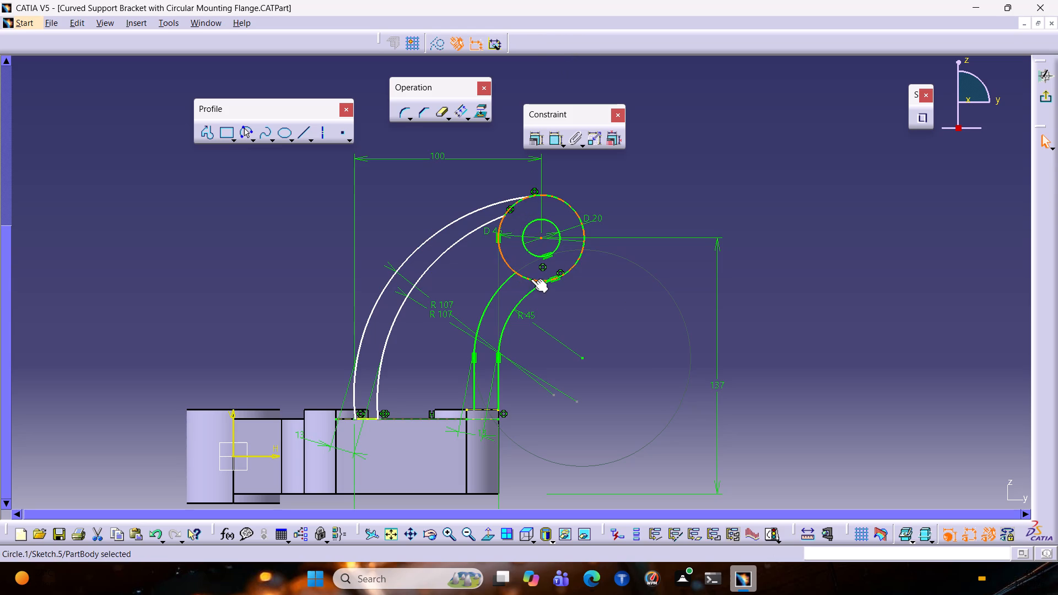
left_click(531, 279)
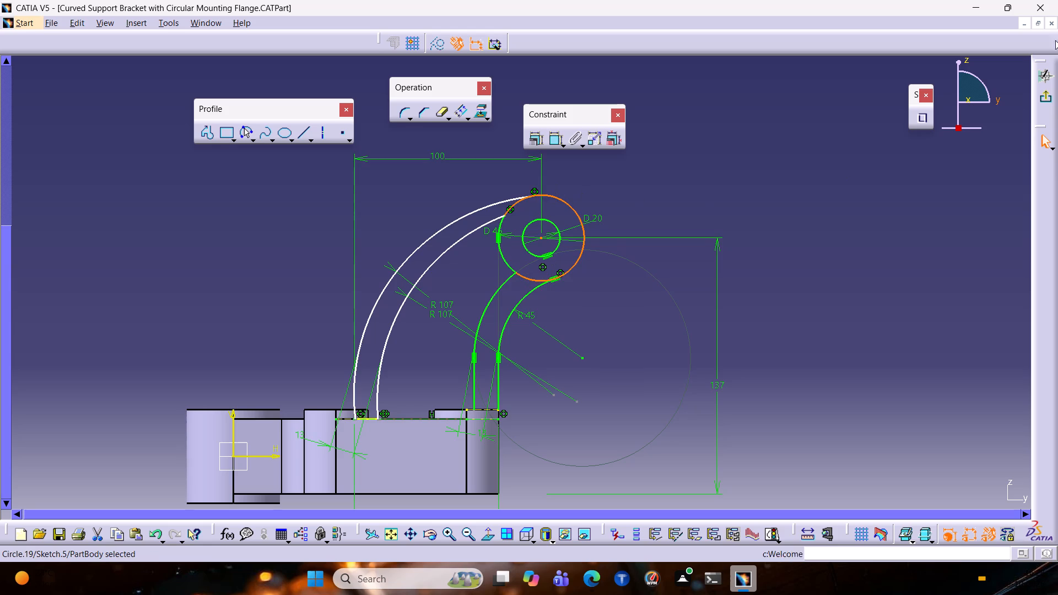
left_click(1039, 98)
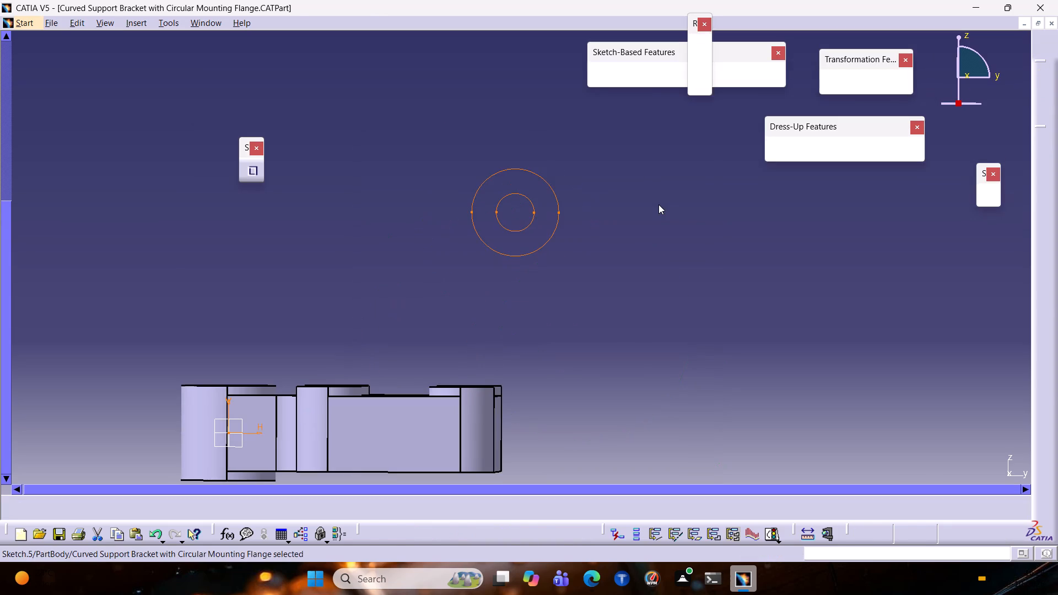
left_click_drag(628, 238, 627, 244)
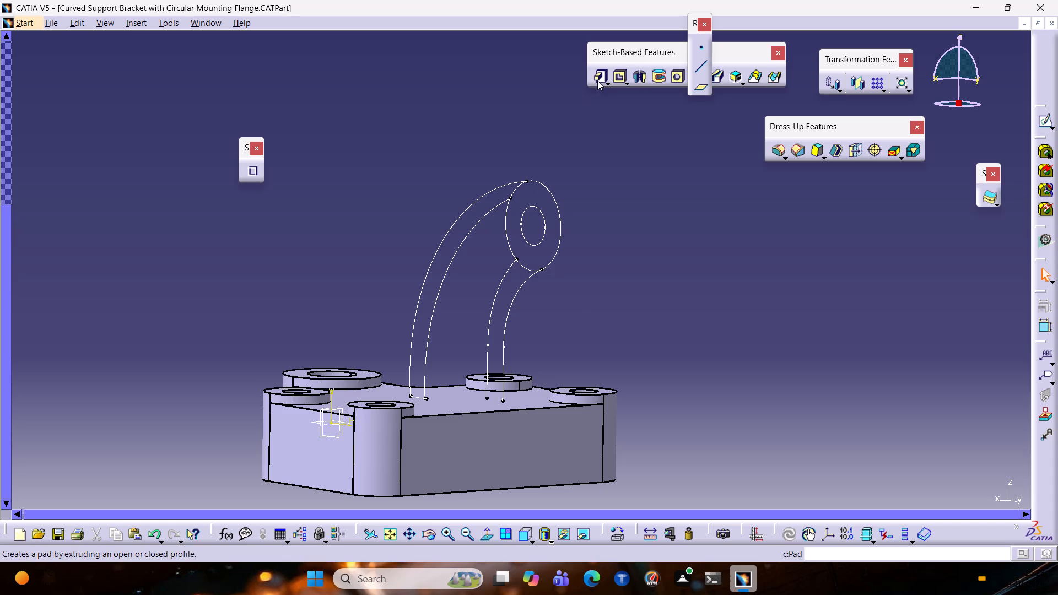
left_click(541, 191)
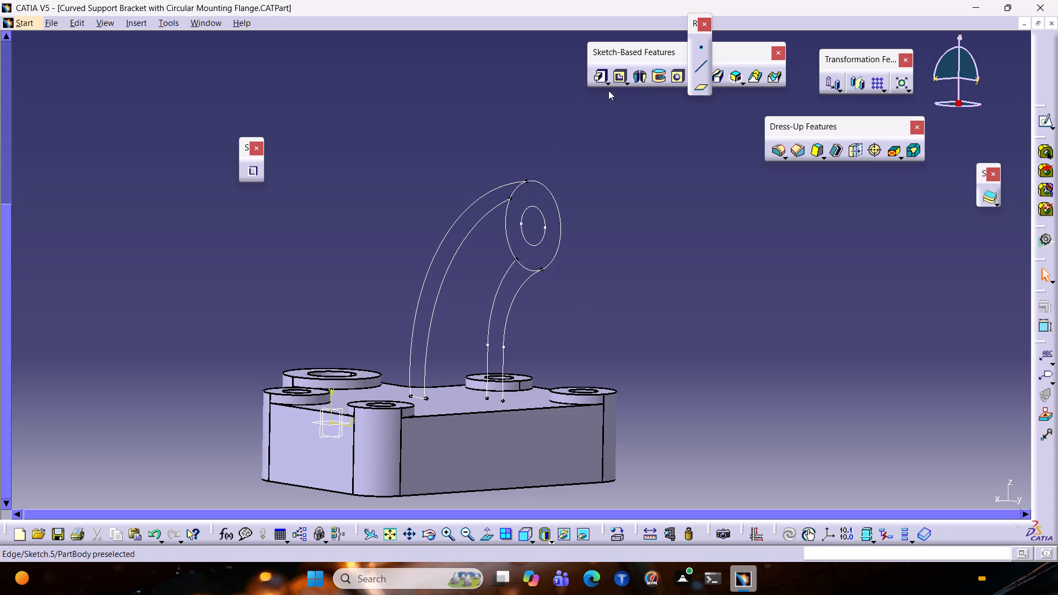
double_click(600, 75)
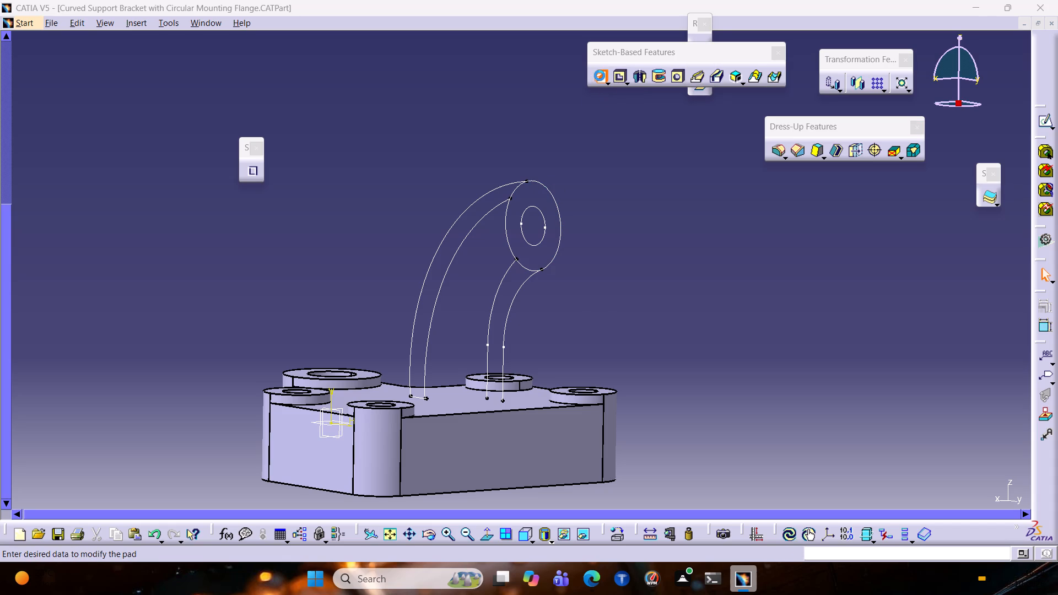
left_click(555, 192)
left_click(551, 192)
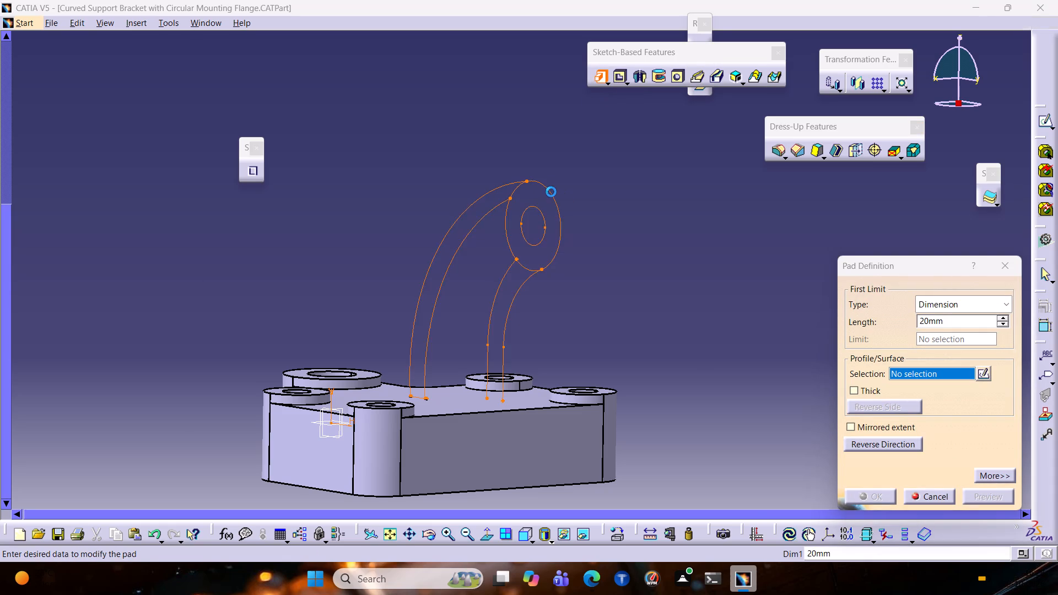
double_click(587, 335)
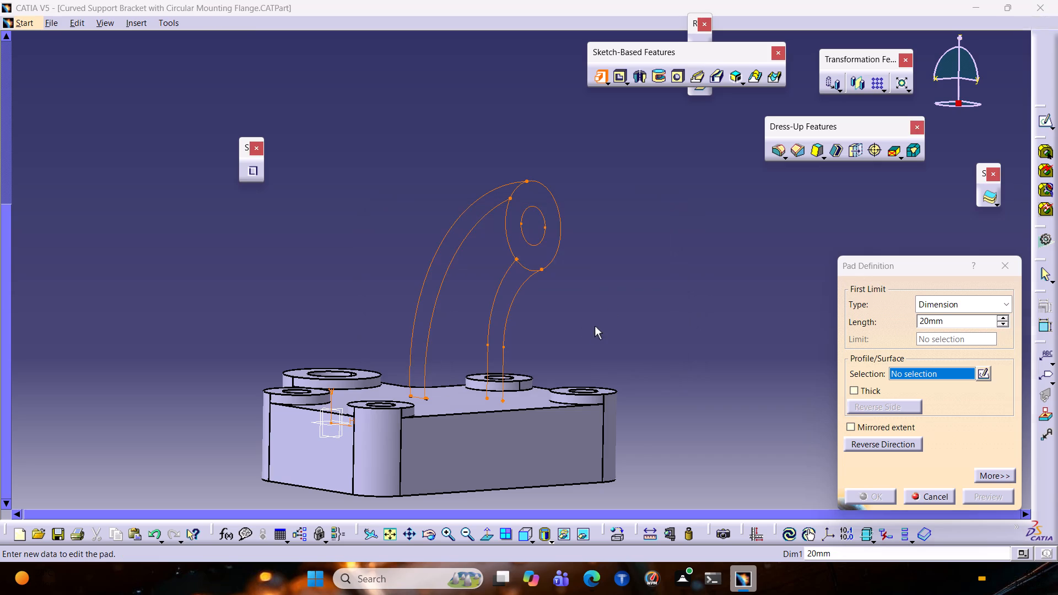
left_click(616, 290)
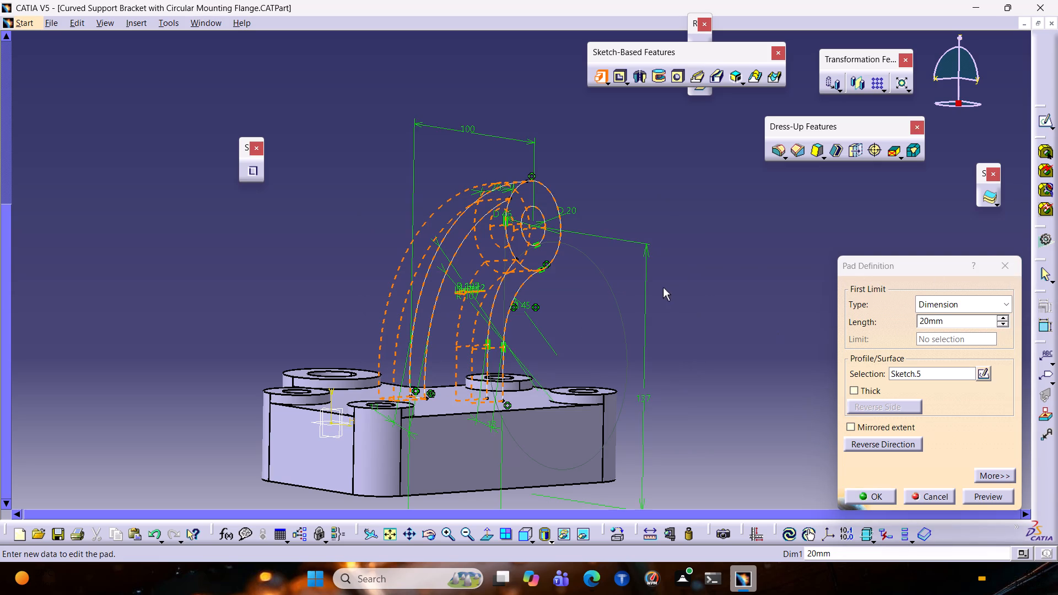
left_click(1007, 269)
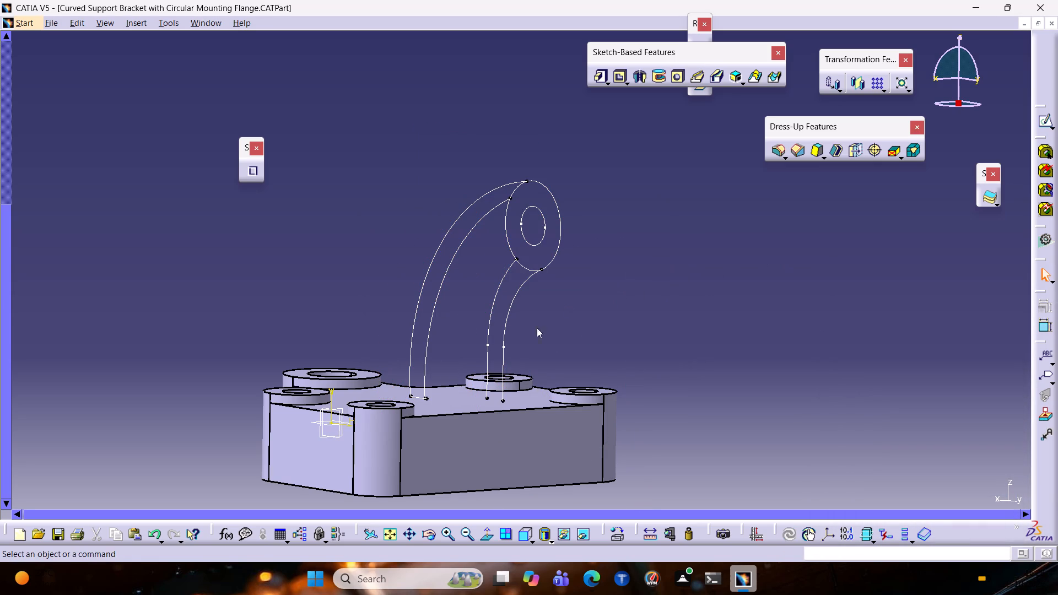
Reopen the side sketch containing the boss circles and rib arcs for editing.
left_click(503, 338)
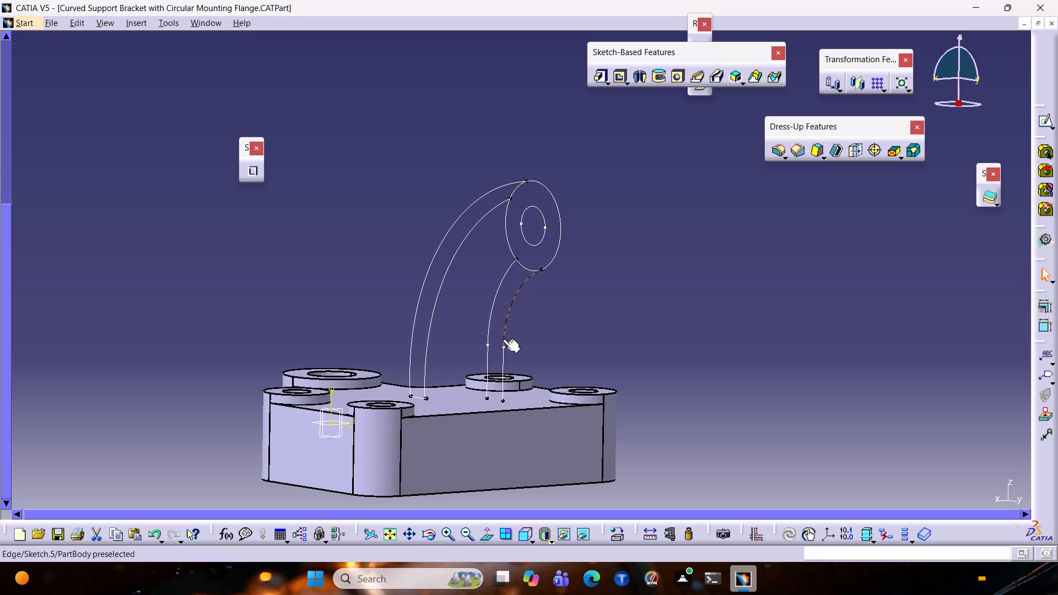
left_click(502, 342)
key("Escape")
key("Escape")
left_click(529, 273)
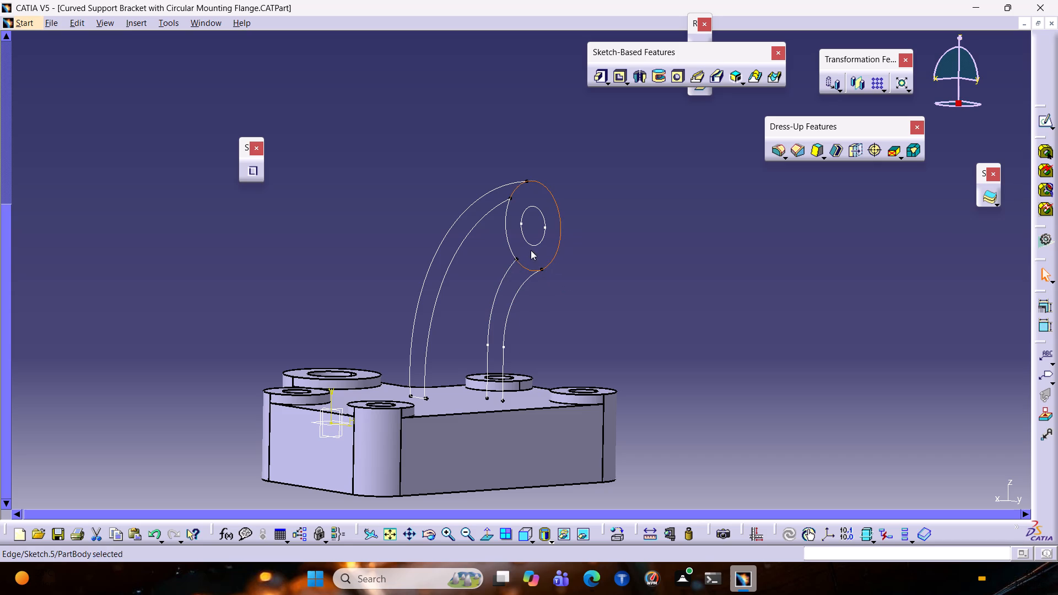
double_click(531, 250)
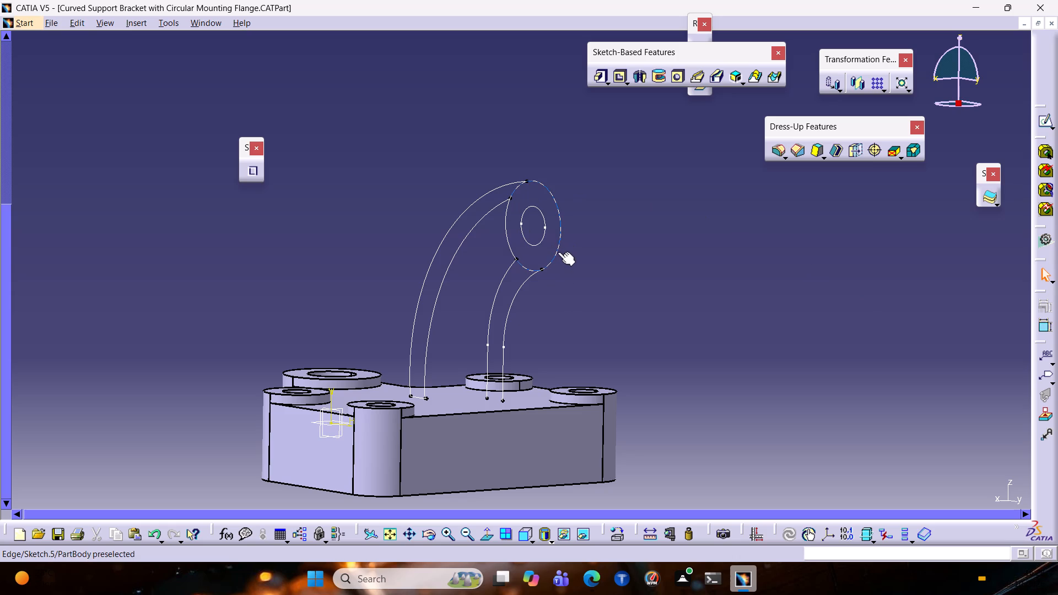
key("Escape")
key("Escape")
double_click(560, 204)
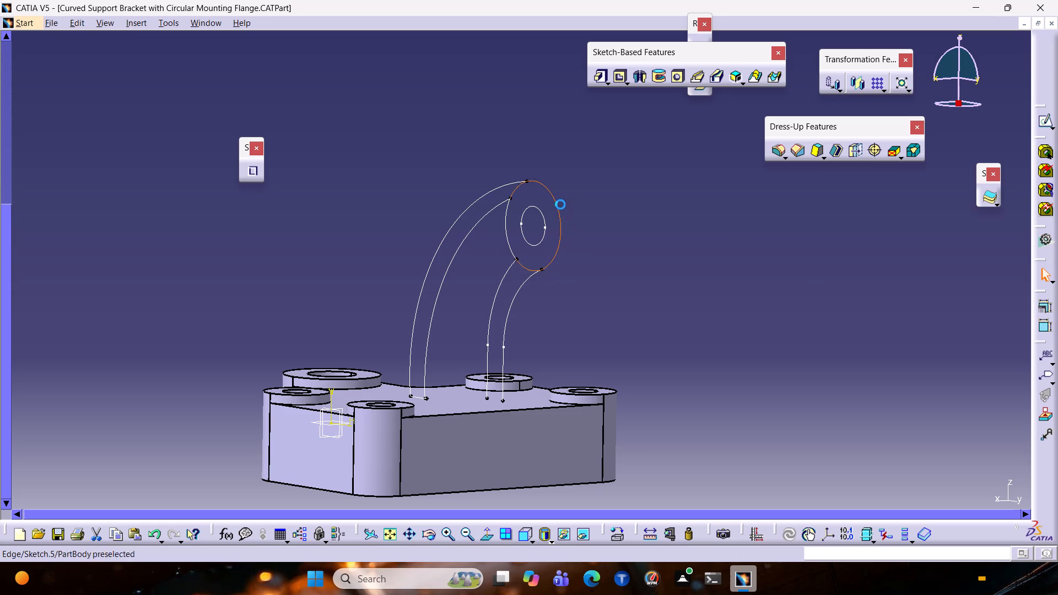
left_click(560, 204)
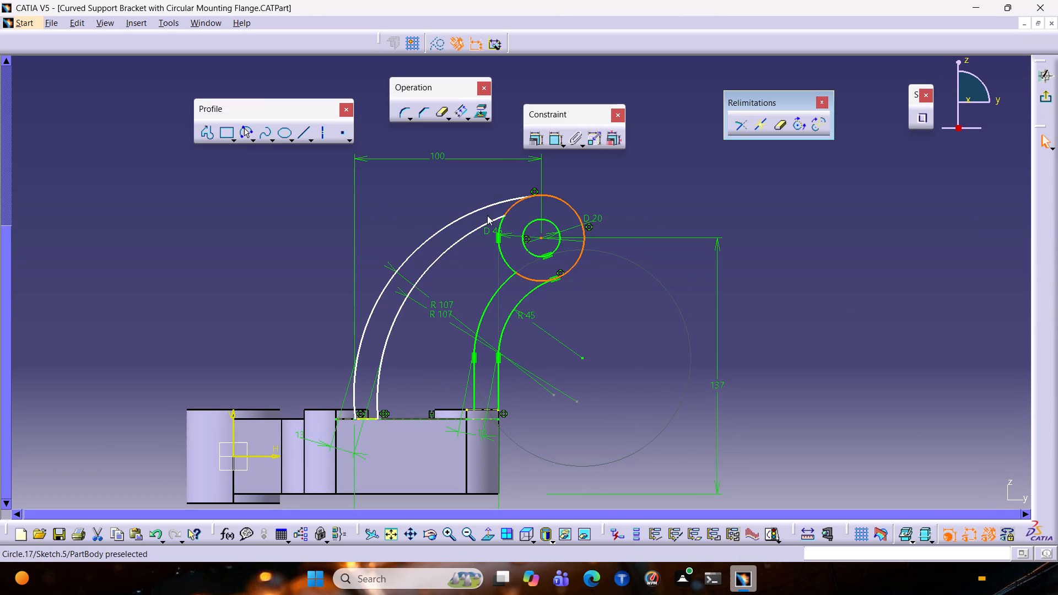
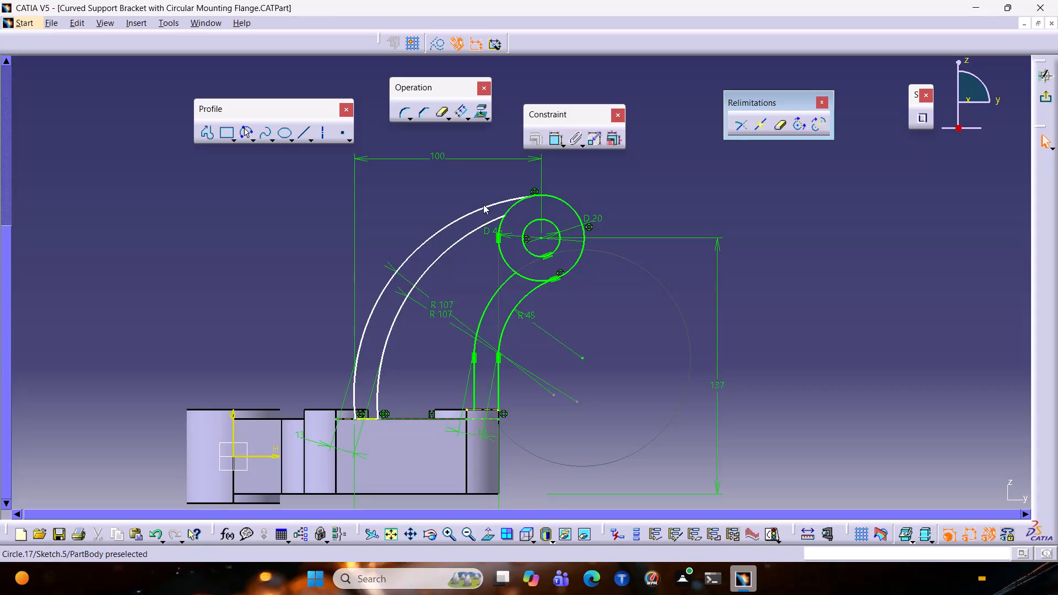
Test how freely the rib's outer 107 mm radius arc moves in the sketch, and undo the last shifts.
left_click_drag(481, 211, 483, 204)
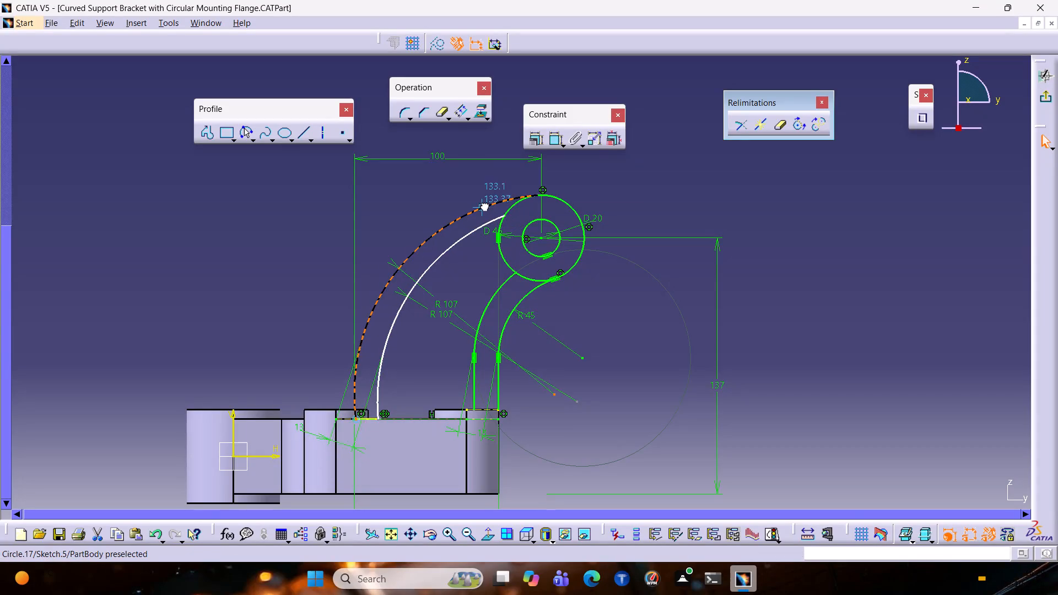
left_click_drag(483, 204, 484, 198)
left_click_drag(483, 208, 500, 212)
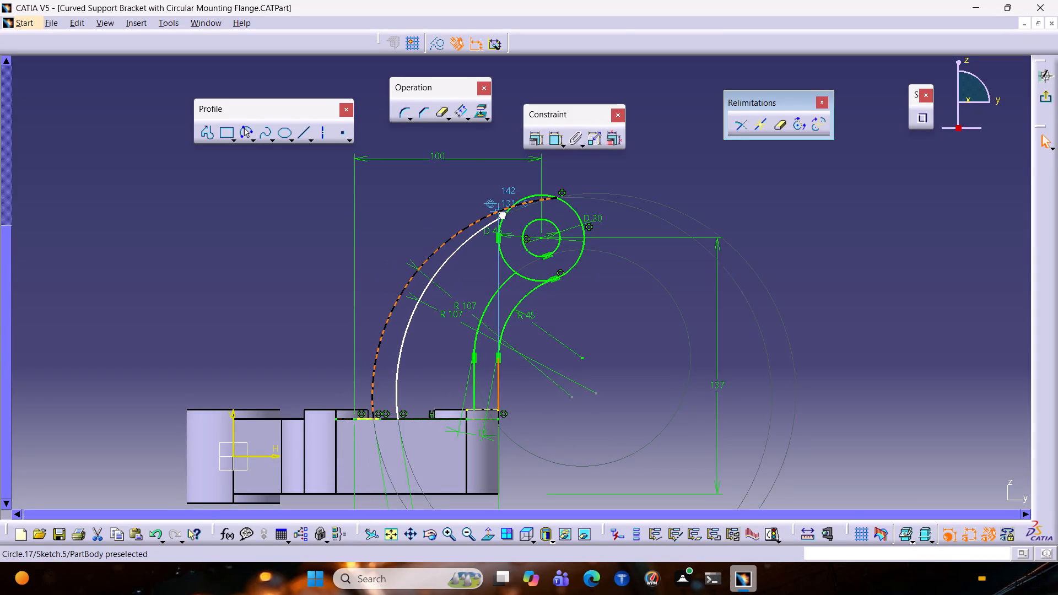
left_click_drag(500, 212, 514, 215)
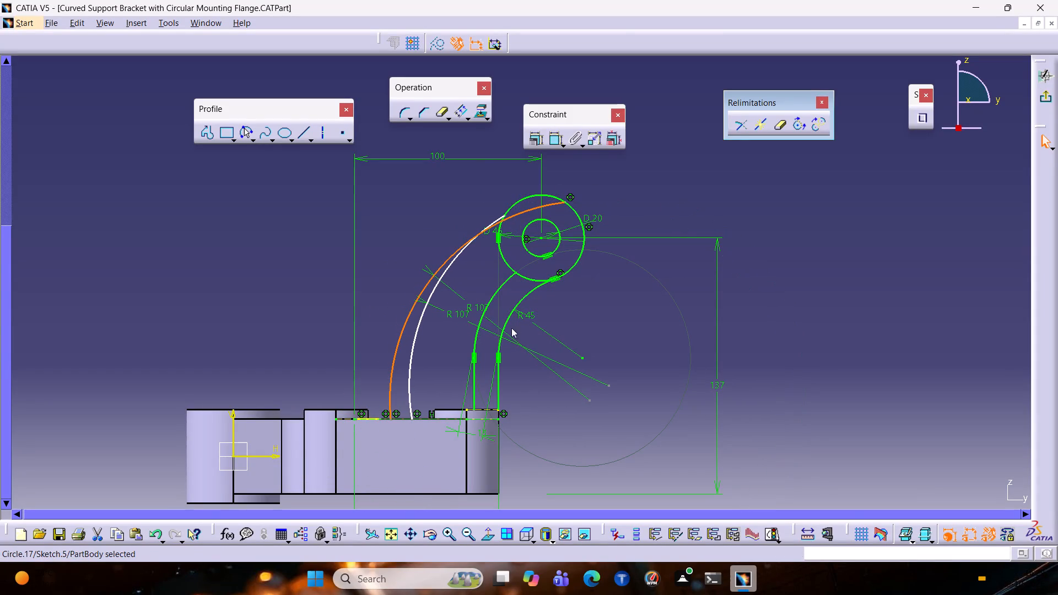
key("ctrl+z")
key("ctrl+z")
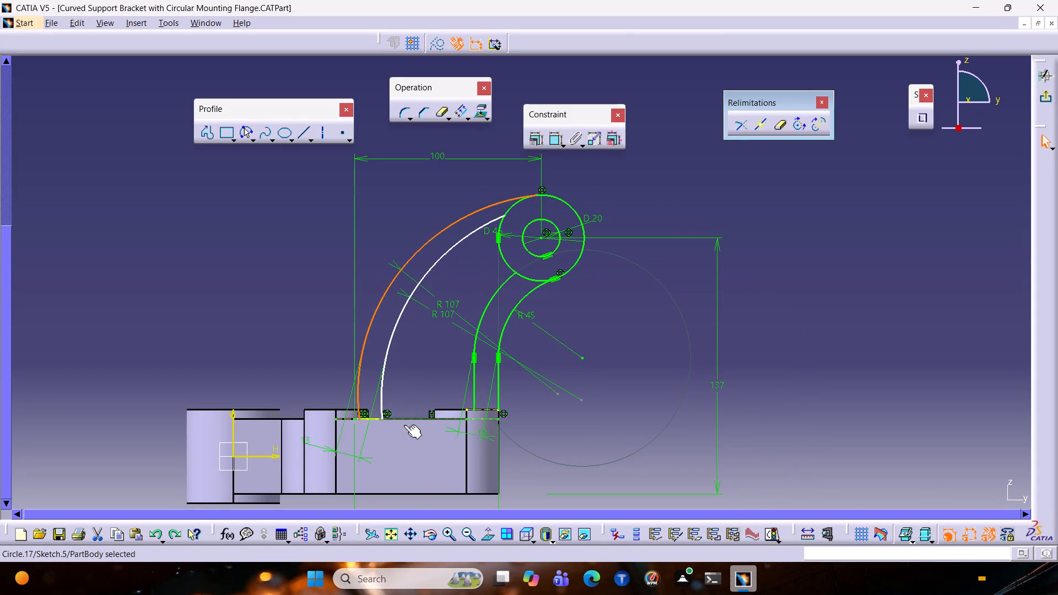
Convert the projected top edge under the rib's straight vertical leg from construction to standard geometry.
left_click(368, 420)
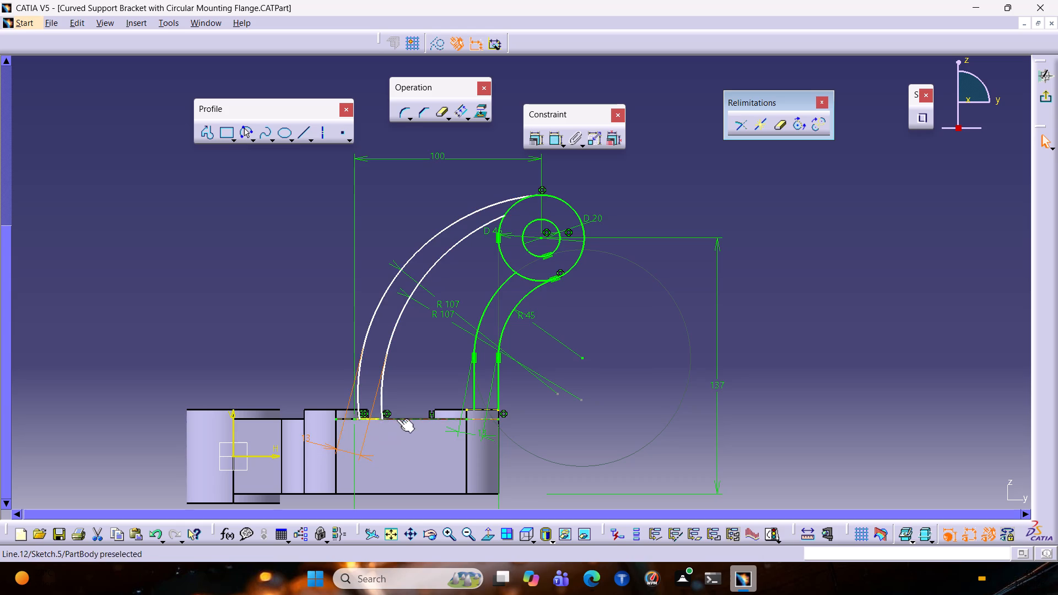
middle_click_drag(413, 412, 489, 367, "ctrl")
middle_click_drag(397, 410, 423, 289)
left_click(477, 384)
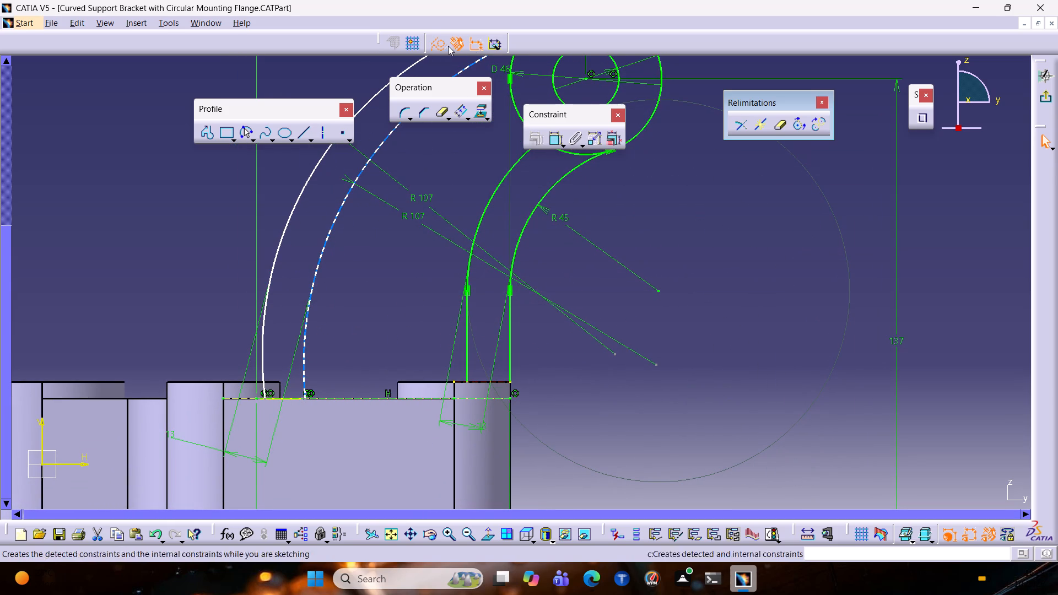
left_click(439, 48)
left_click(586, 360)
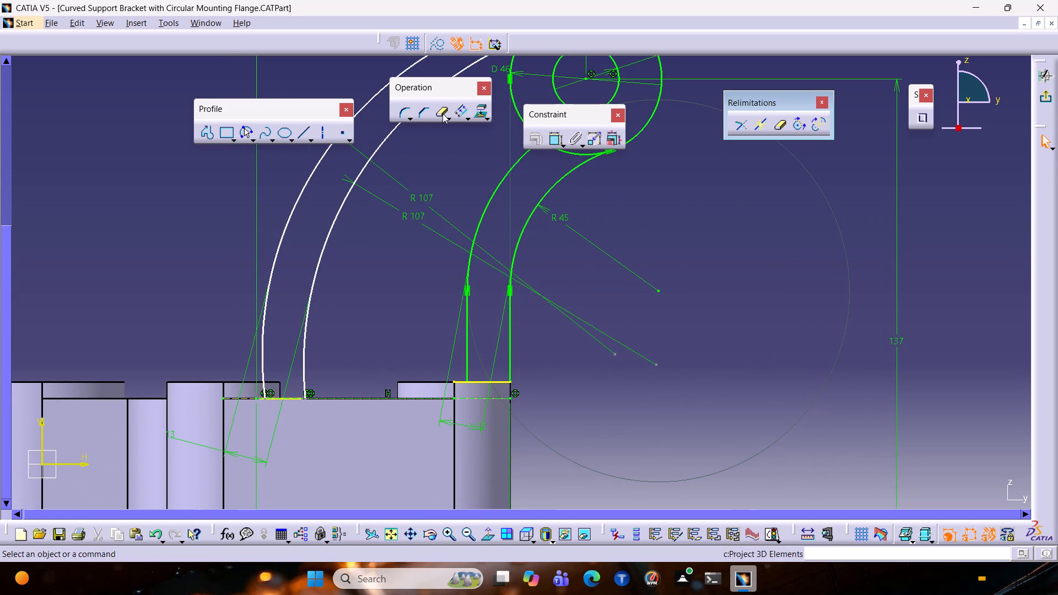
Quick Trim the part of that projected edge lying outside the straight vertical leg.
left_click(442, 113)
left_click(543, 45)
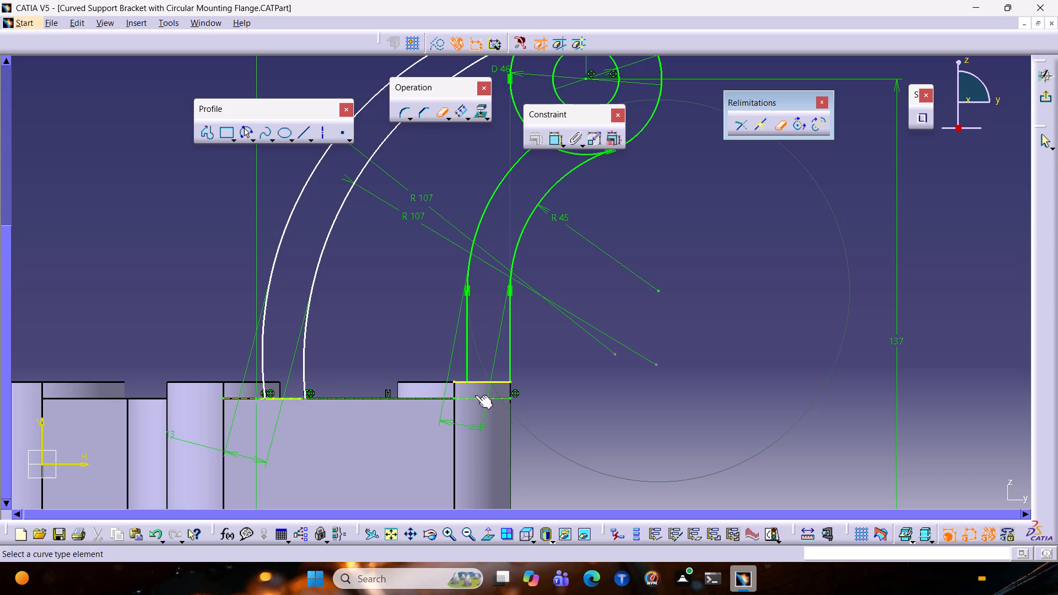
left_click(458, 383)
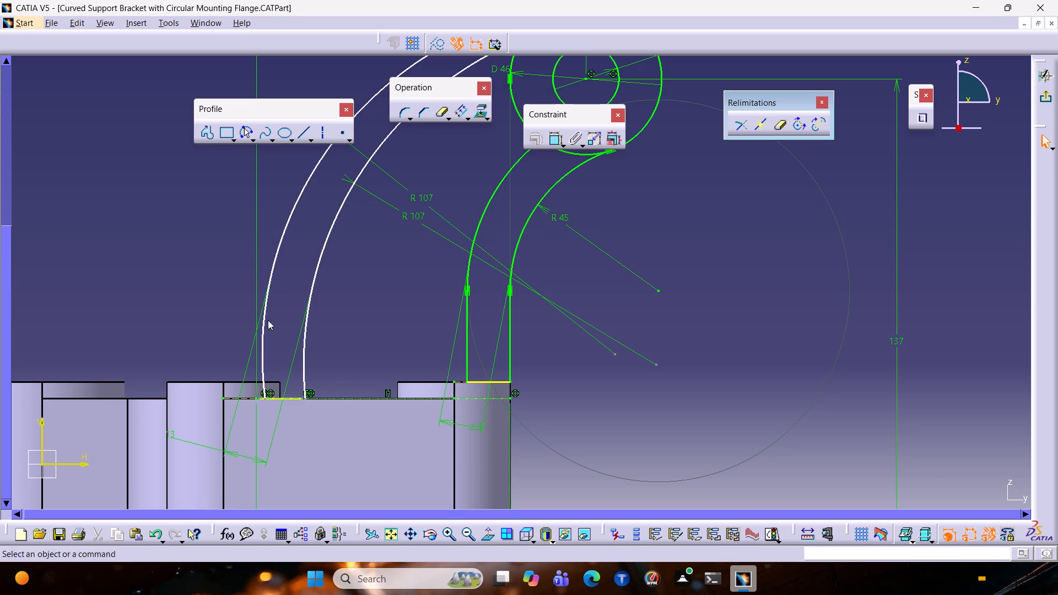
Make the lower end of the inner 107 mm radius rib arc coincident with the near end of the plate base line.
middle_click_drag(314, 387, 330, 370, "ctrl")
middle_click_drag(274, 415, 418, 360)
middle_click_drag(339, 408, 447, 351, "ctrl")
scroll(424, 356, "up", 1)
middle_click_drag(305, 382, 447, 337)
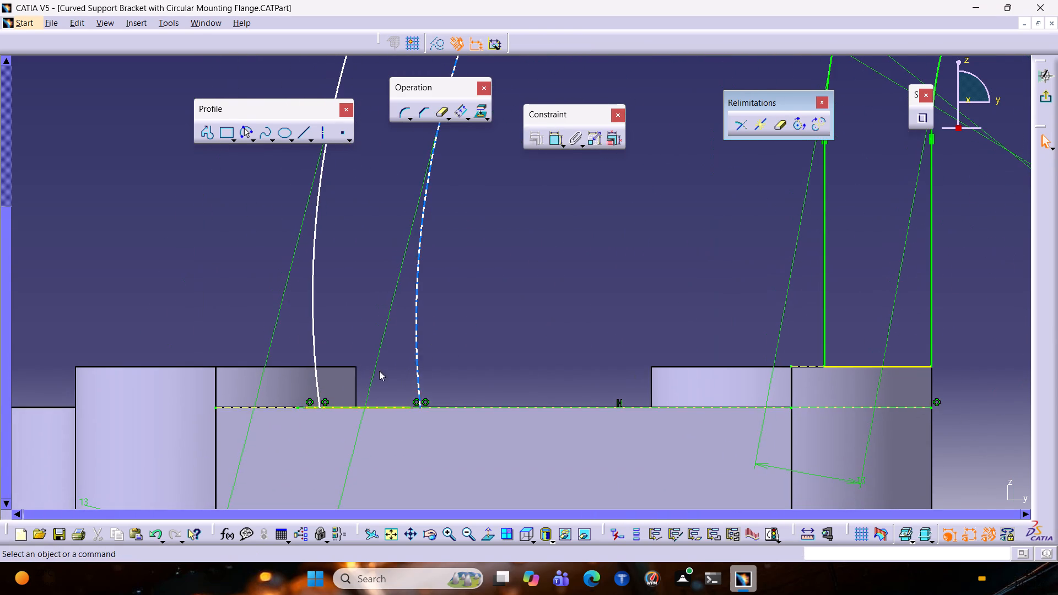
left_click(414, 405)
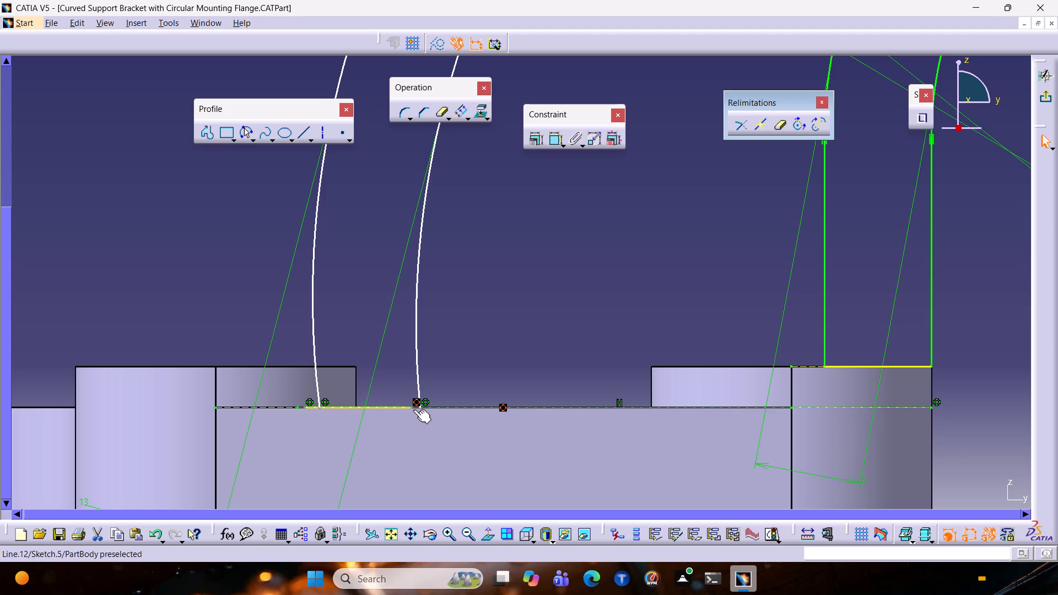
left_click(412, 409)
left_click(421, 408, "ctrl")
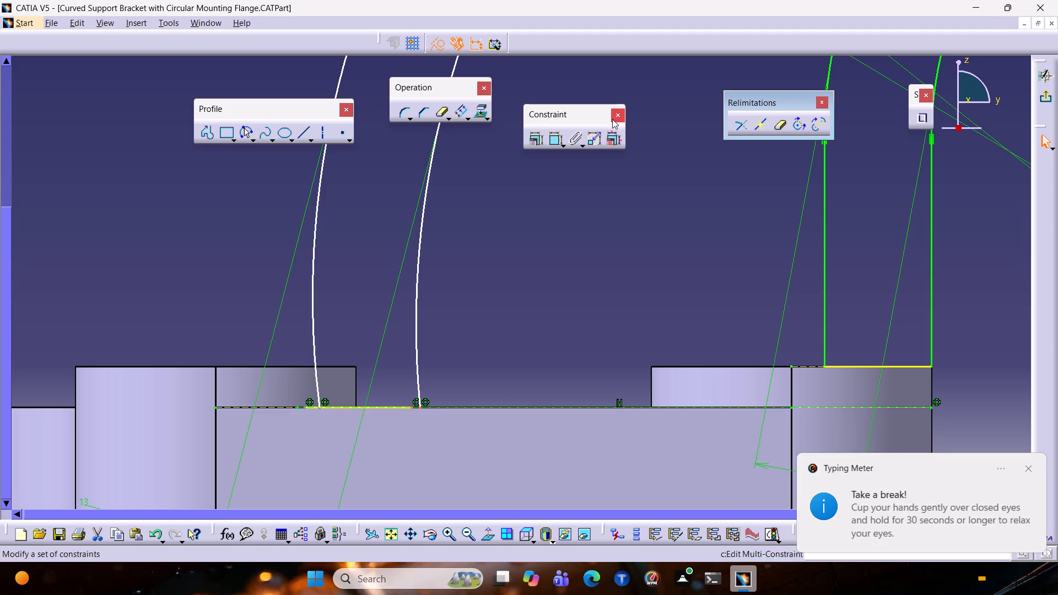
left_click(535, 146)
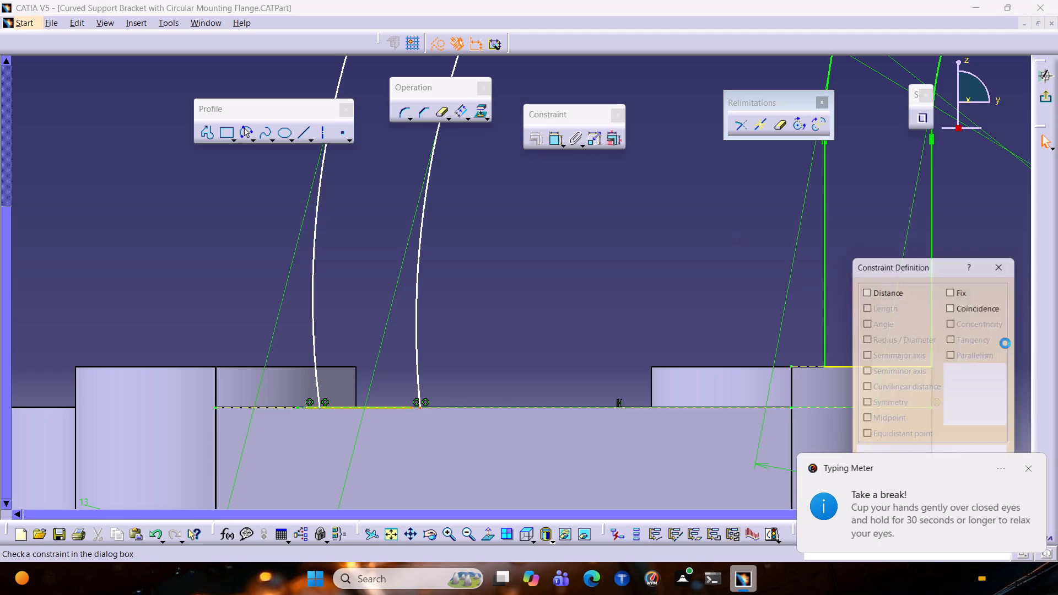
left_click(998, 311)
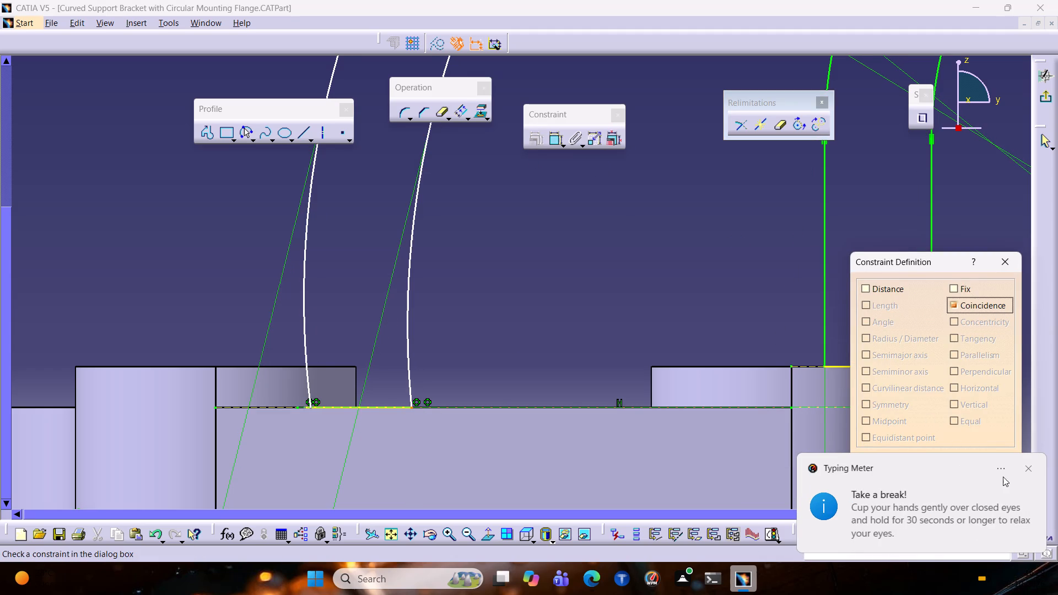
left_click(1023, 472)
left_click(930, 497)
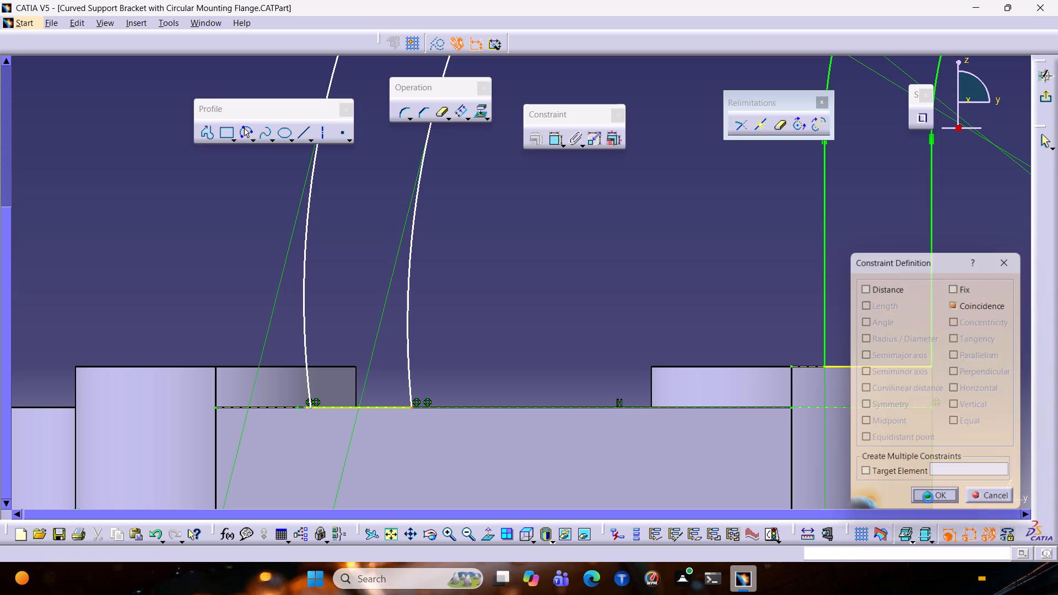
Make the lower end of the outer 107 mm radius rib arc coincident with the other end of the base line.
left_click(310, 407)
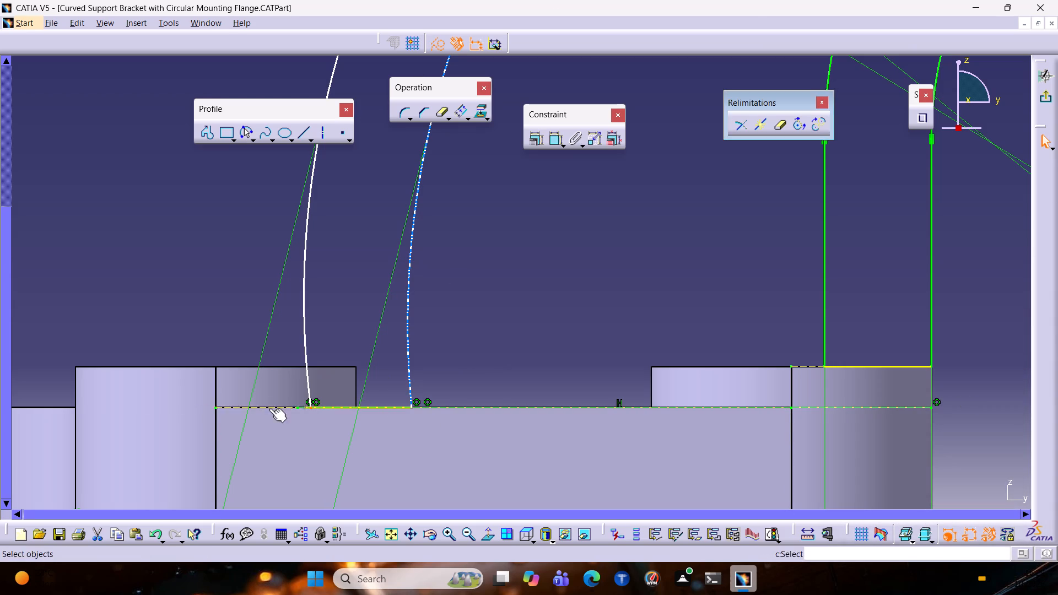
left_click(305, 409, "ctrl")
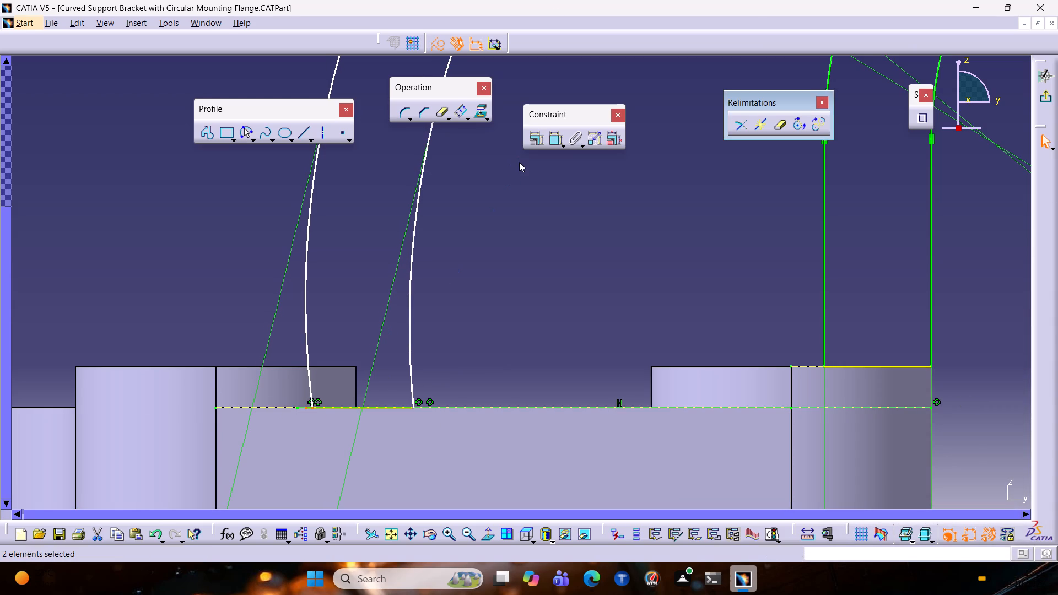
left_click(531, 142)
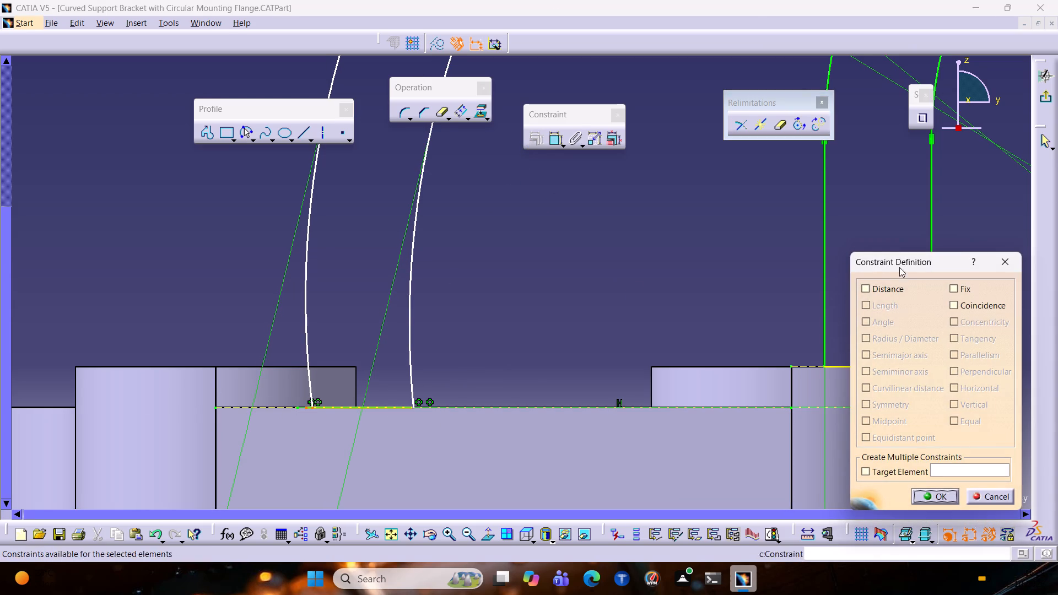
left_click(964, 306)
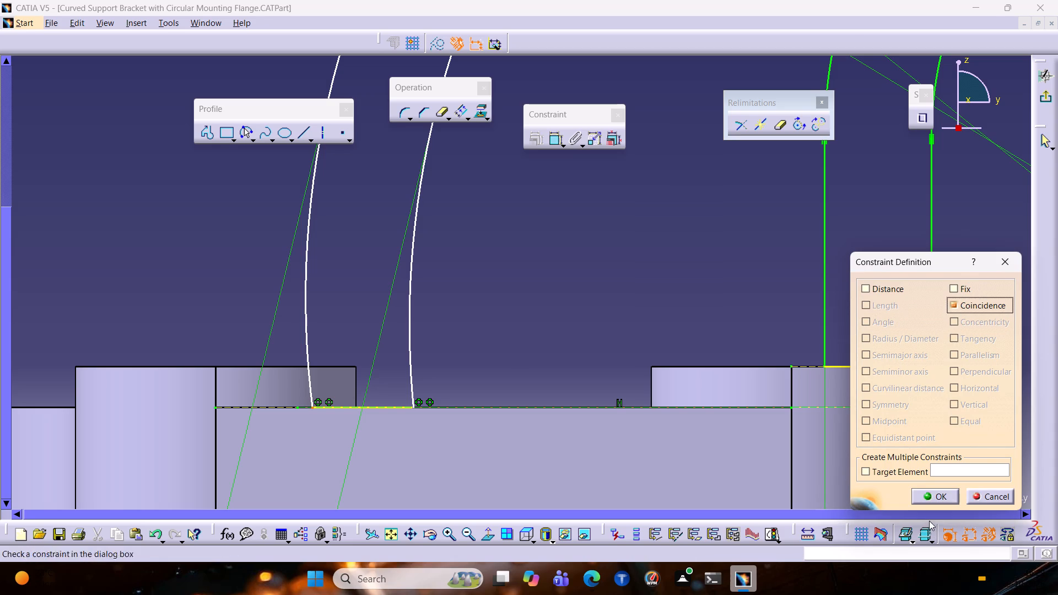
left_click(943, 503)
Reposition the 13 mm offset dimension near the foot of the curved rib, and exit the sketch.
middle_click_drag(599, 254, 550, 329, "ctrl")
scroll(550, 331, "down", 1, "ctrl")
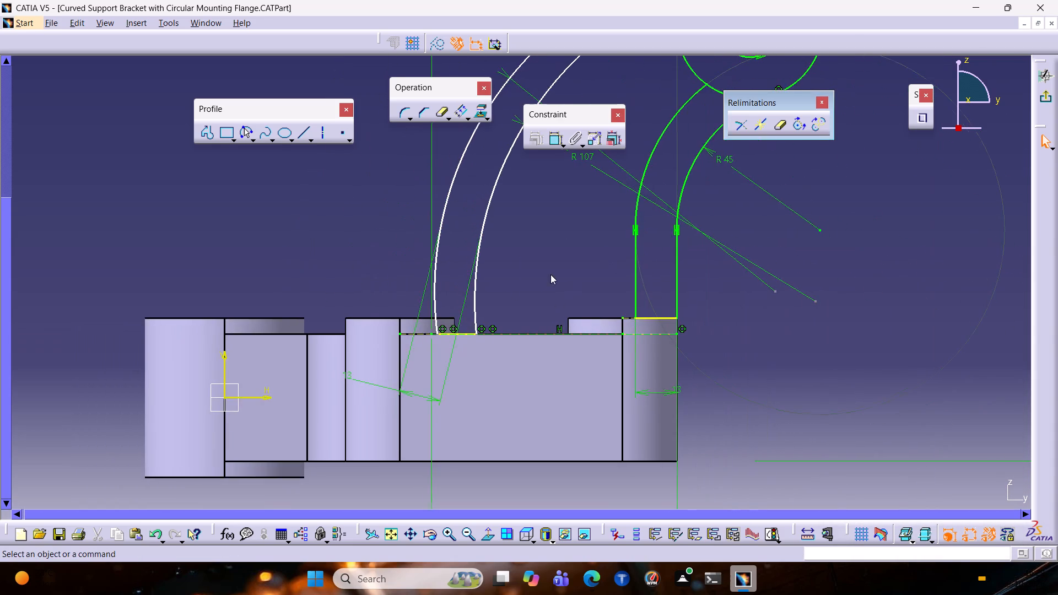
middle_click_drag(565, 226, 576, 261)
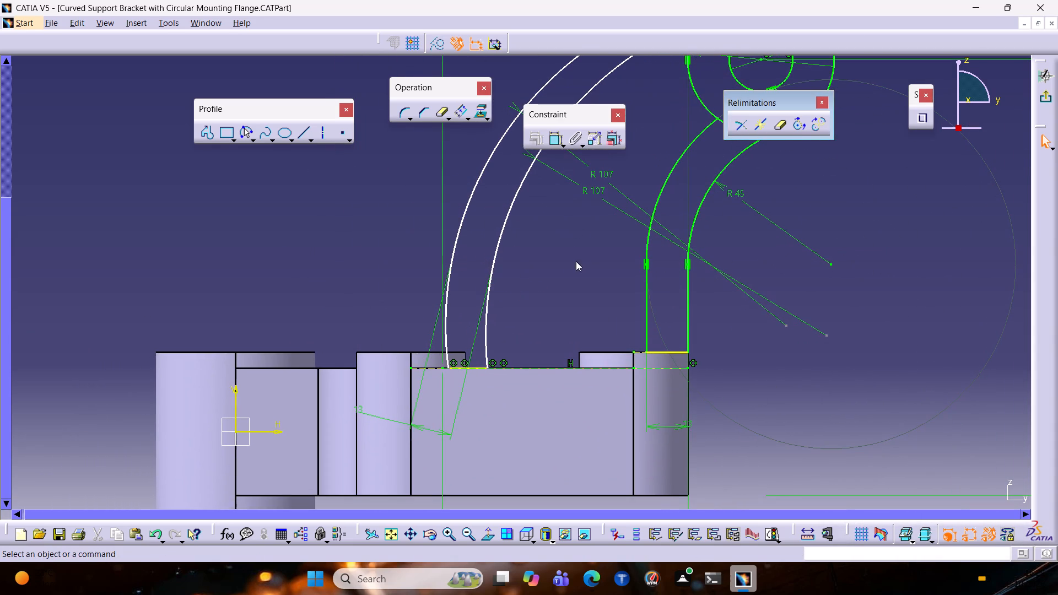
left_click_drag(359, 415, 390, 422)
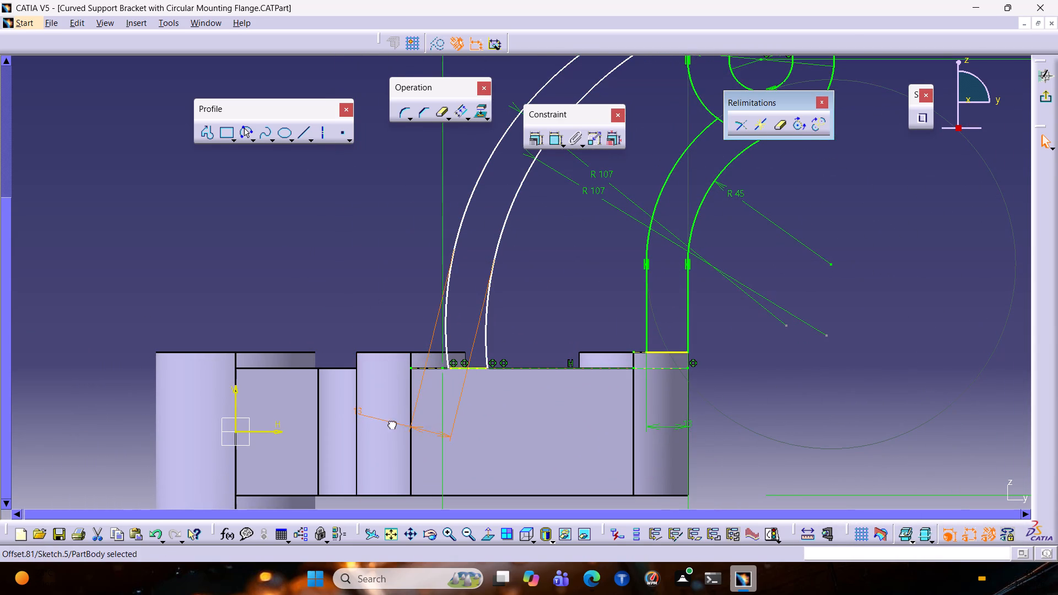
left_click_drag(390, 422, 425, 437)
left_click_drag(351, 413, 427, 436)
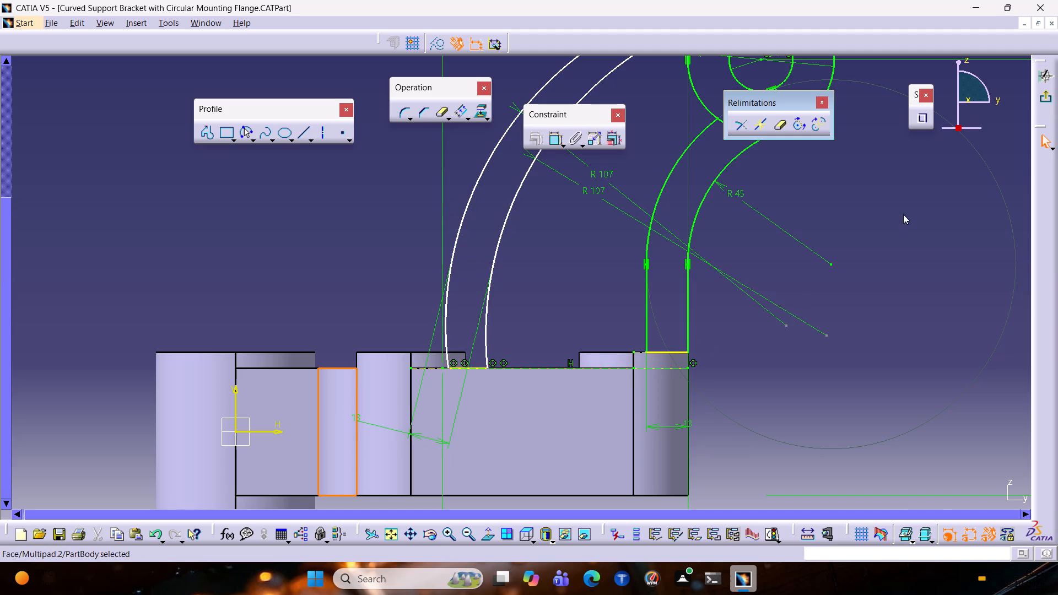
left_click(1044, 100)
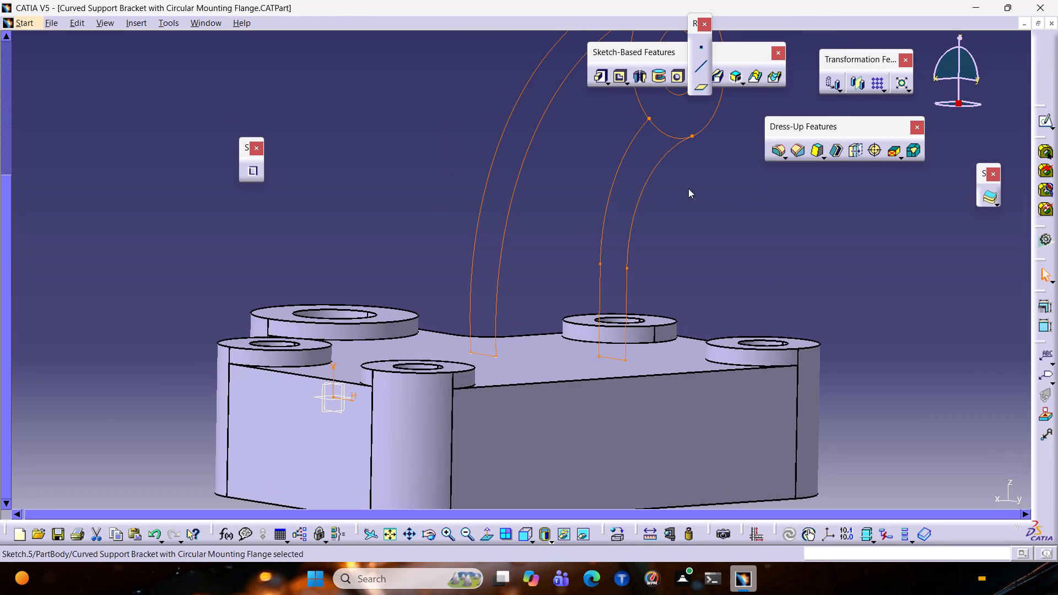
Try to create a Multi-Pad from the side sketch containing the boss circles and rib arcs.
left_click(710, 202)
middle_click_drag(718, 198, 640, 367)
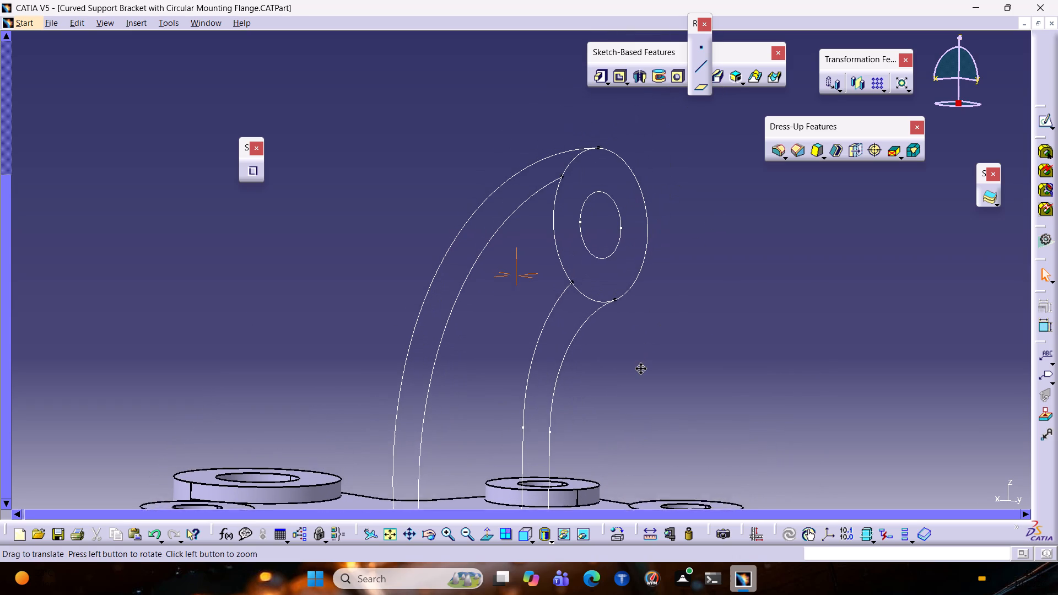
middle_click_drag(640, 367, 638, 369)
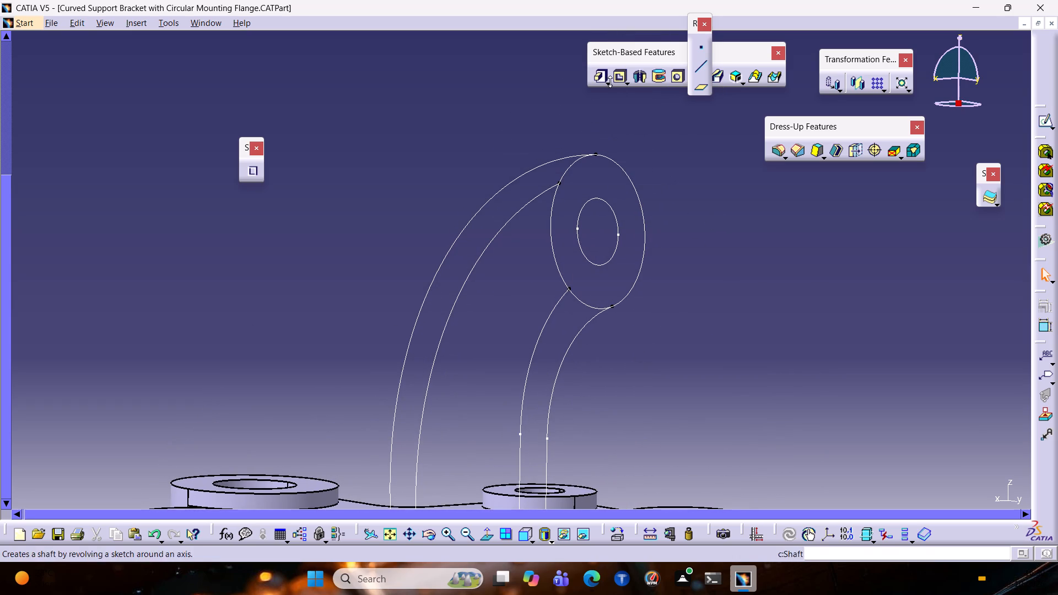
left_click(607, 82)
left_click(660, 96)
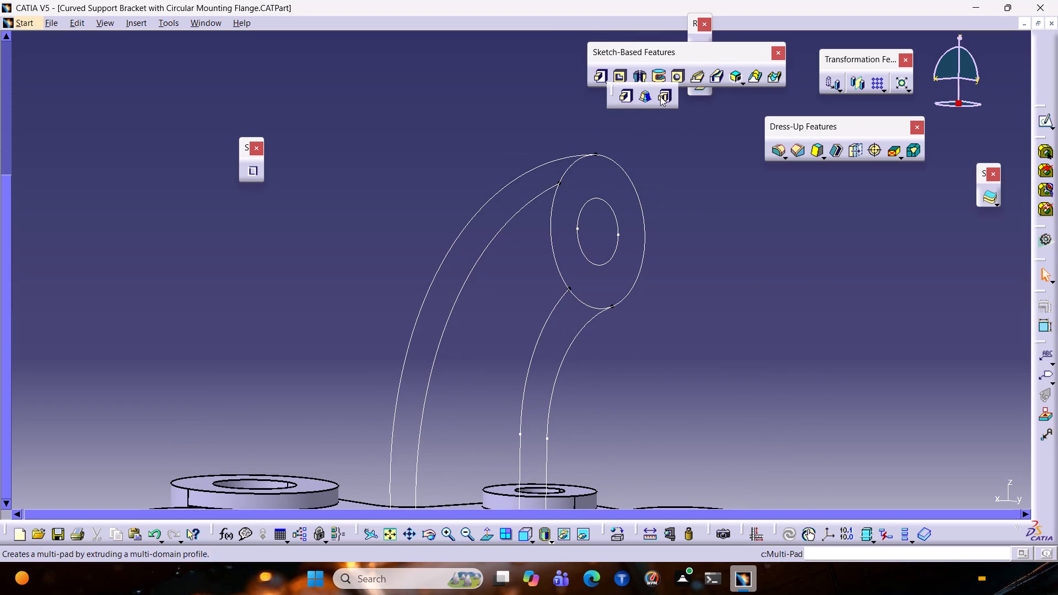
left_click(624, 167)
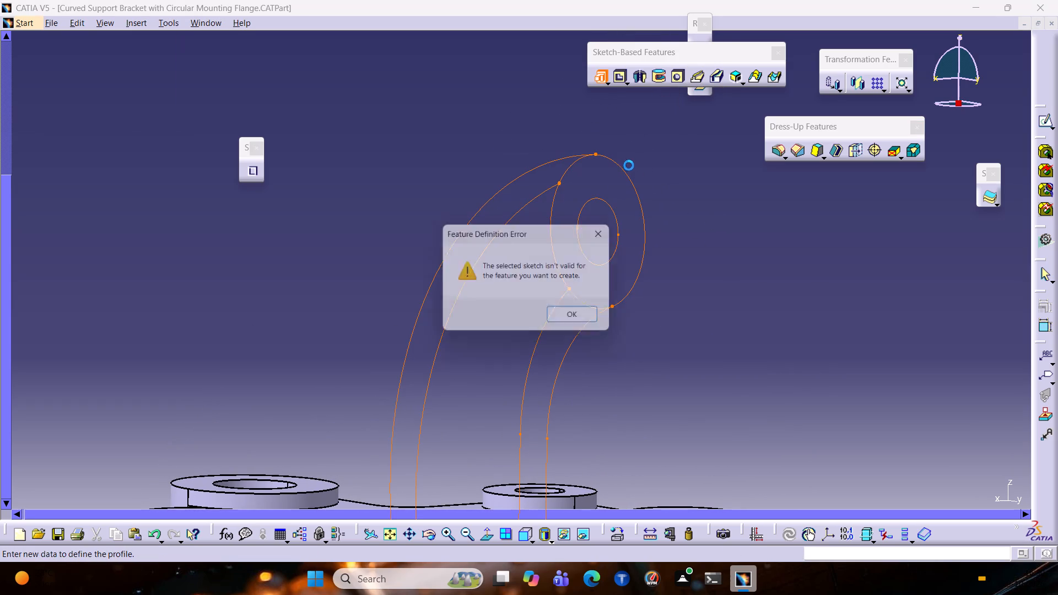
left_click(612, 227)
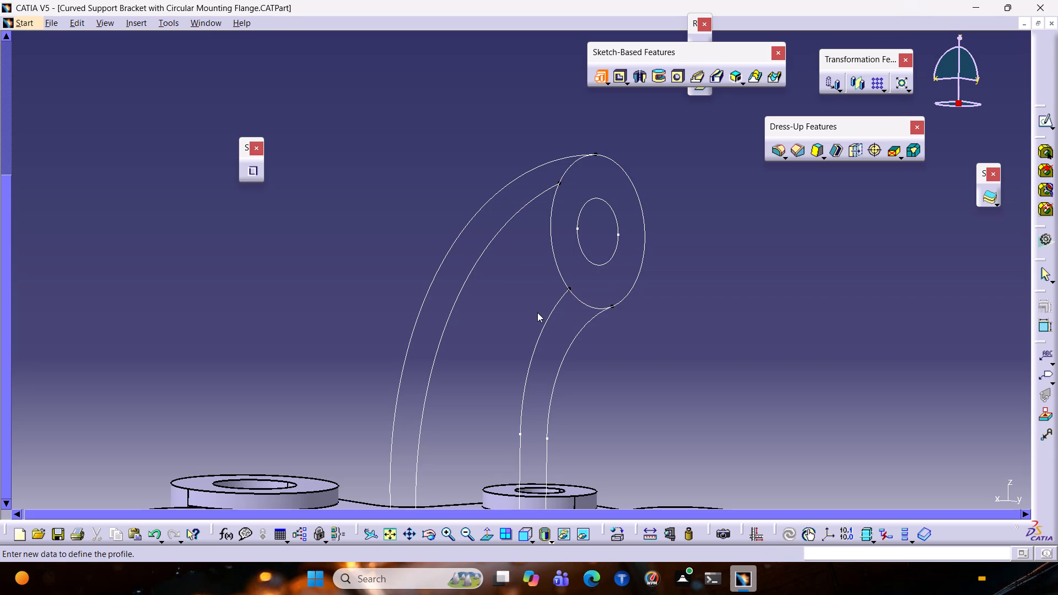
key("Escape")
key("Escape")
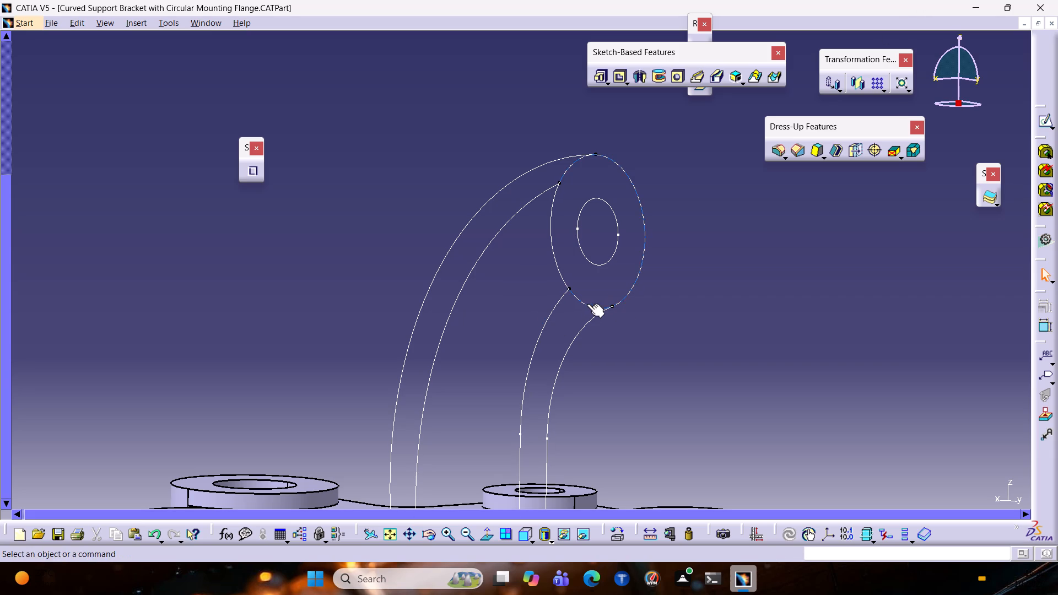
Reopen the side sketch containing the boss circles and curved rib arcs for editing.
left_click(587, 304)
double_click(587, 304)
left_click(587, 304)
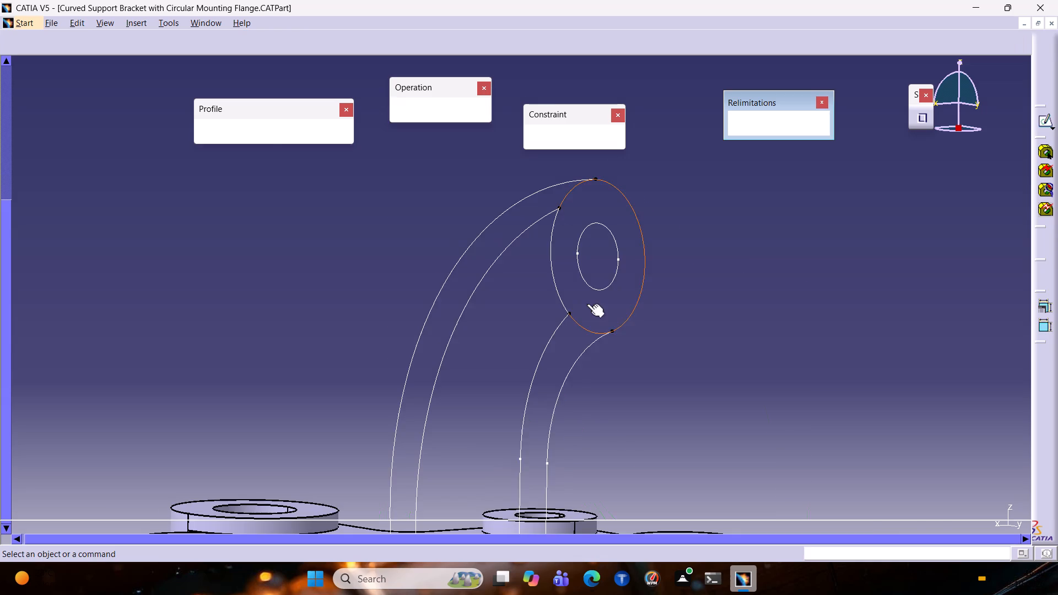
middle_click_drag(633, 250, 607, 301)
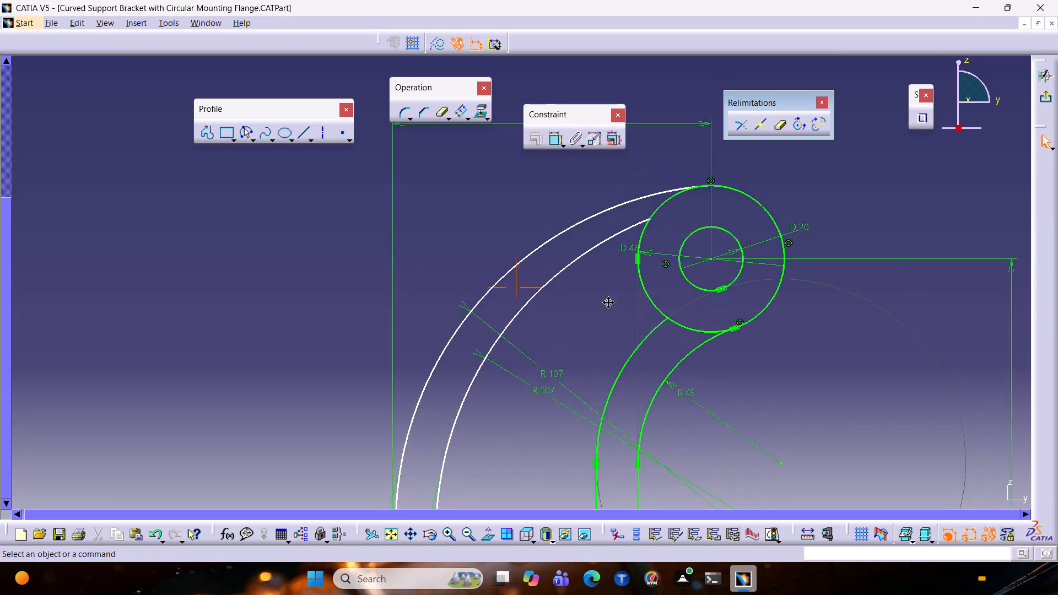
middle_click_drag(607, 301, 595, 330)
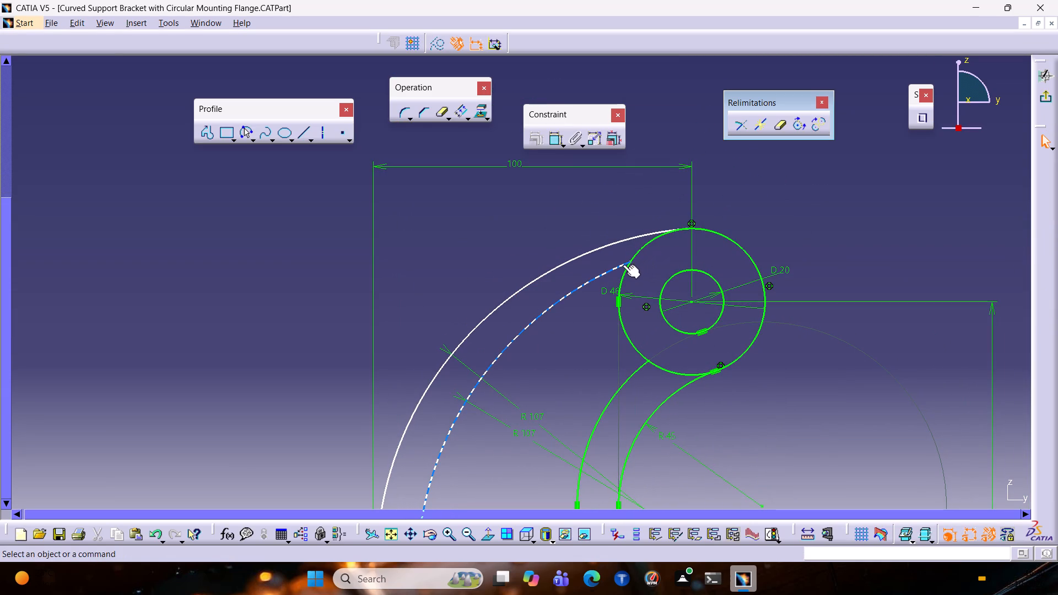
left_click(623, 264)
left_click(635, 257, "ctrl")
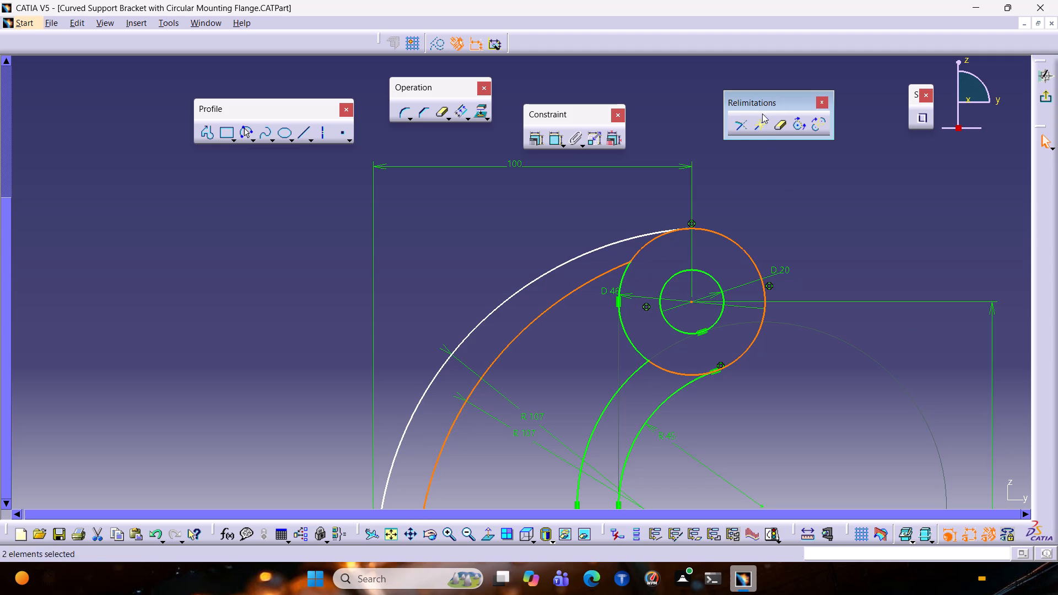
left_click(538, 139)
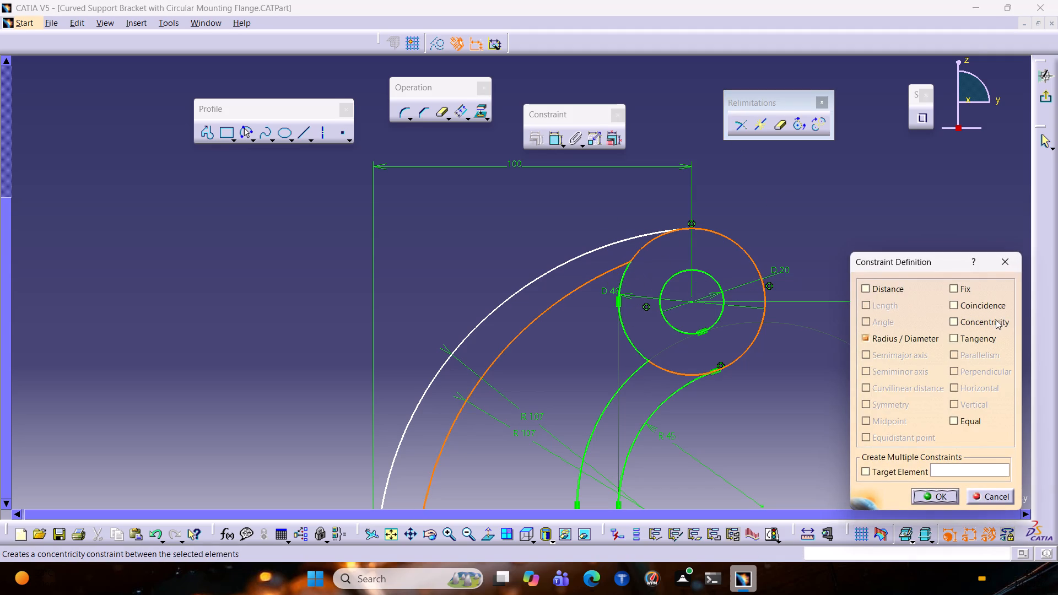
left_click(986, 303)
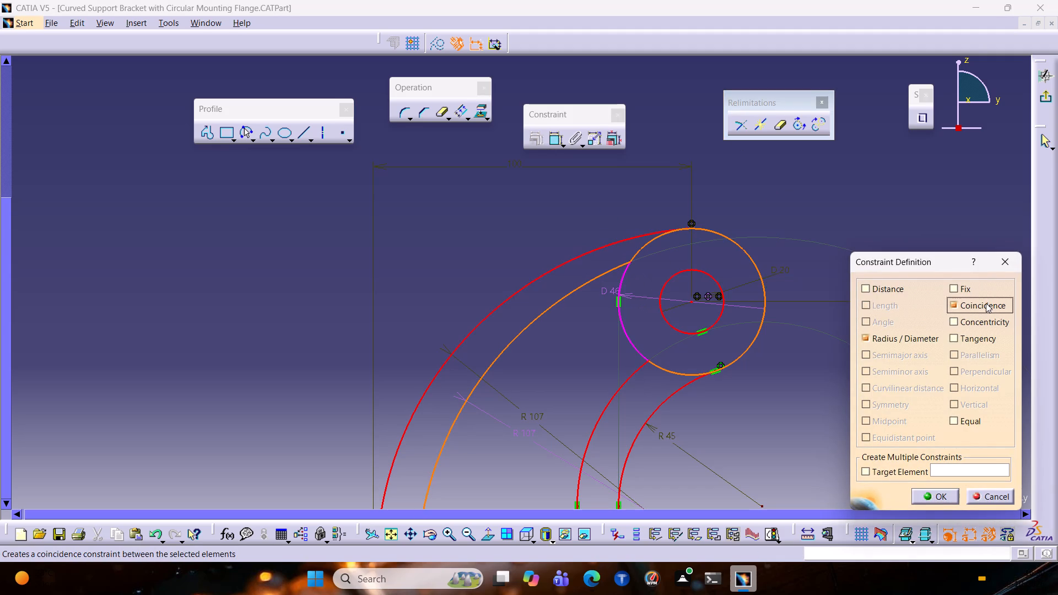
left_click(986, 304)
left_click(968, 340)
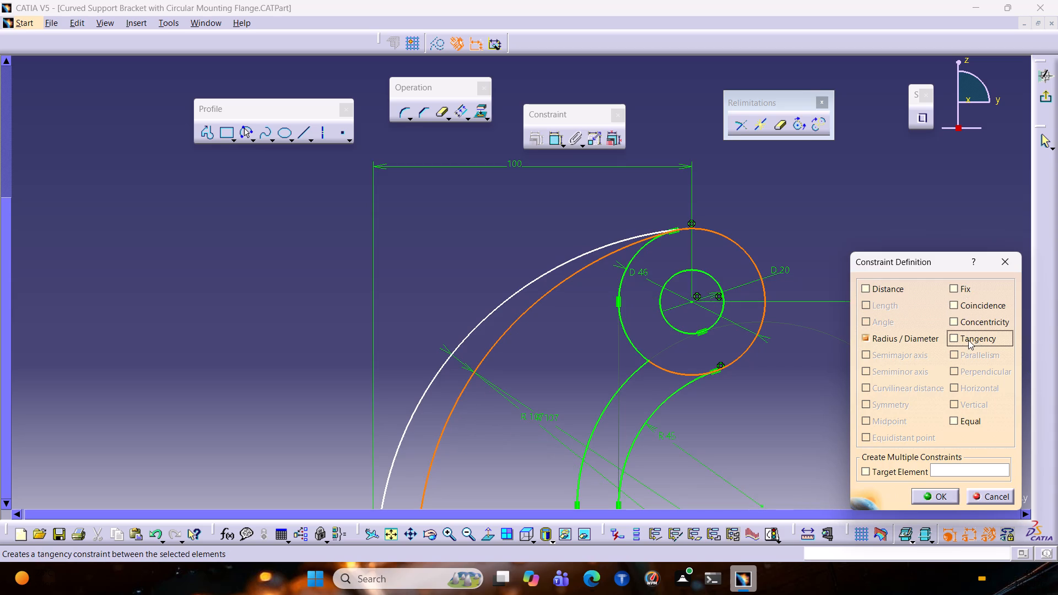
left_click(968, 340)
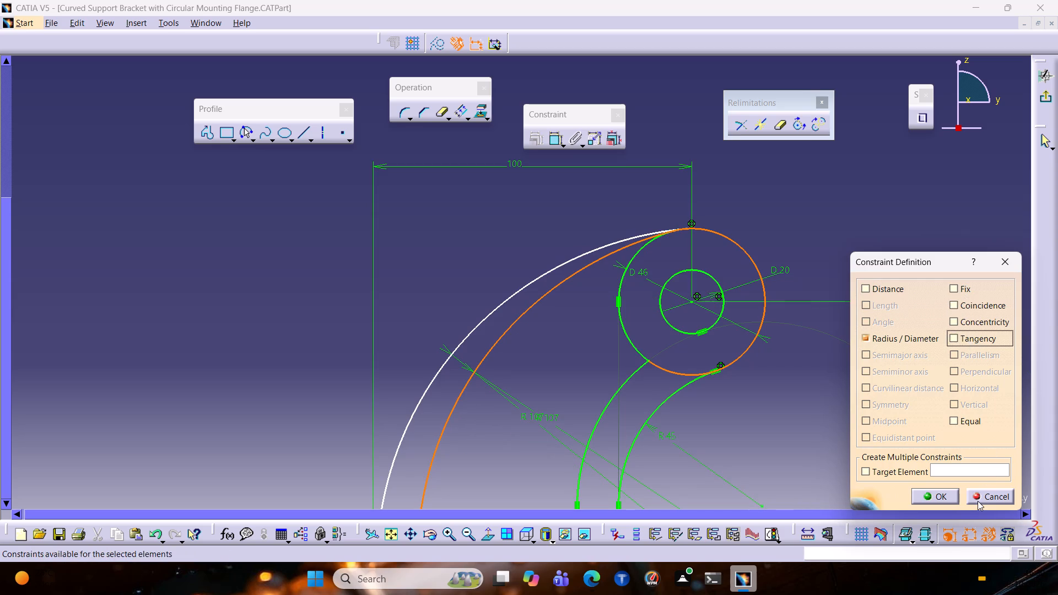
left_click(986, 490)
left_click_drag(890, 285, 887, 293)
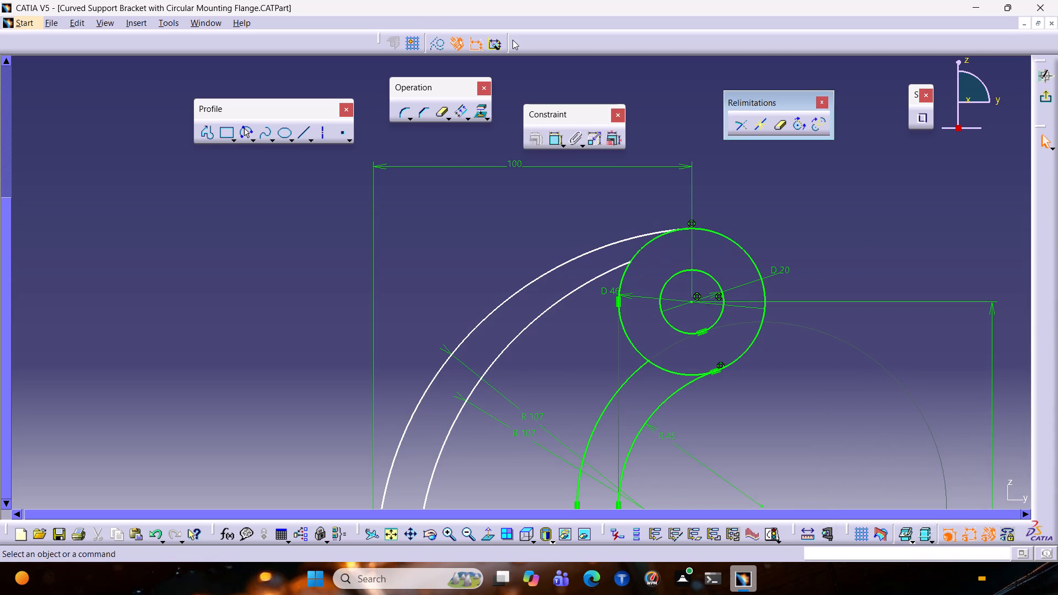
Break the boss's outer circle where the upper and lower rib arcs meet it using Quick Trim, keeping all pieces, and exit the sketch.
double_click(439, 115)
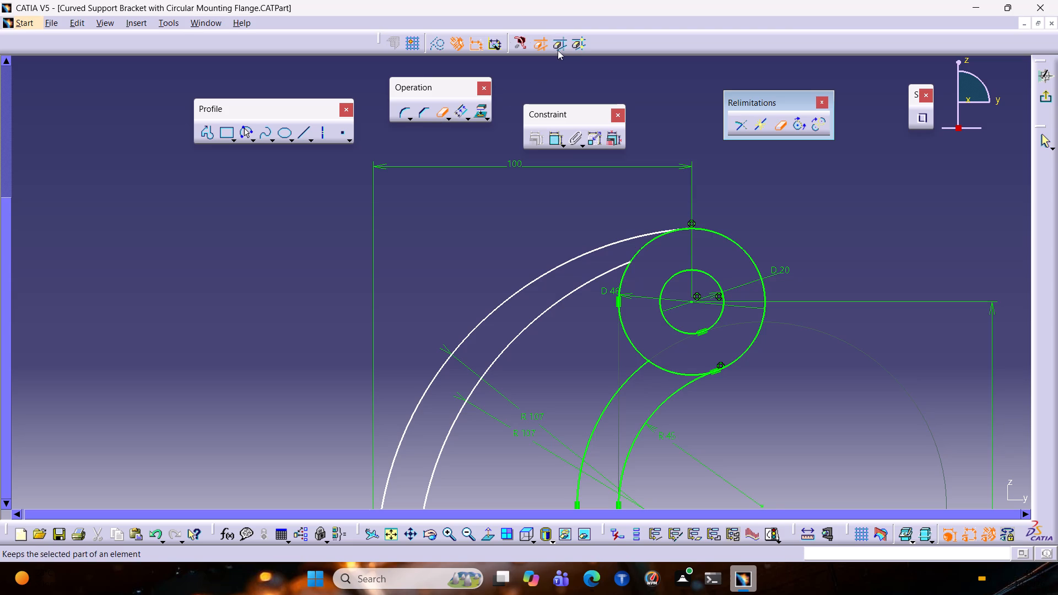
left_click(573, 46)
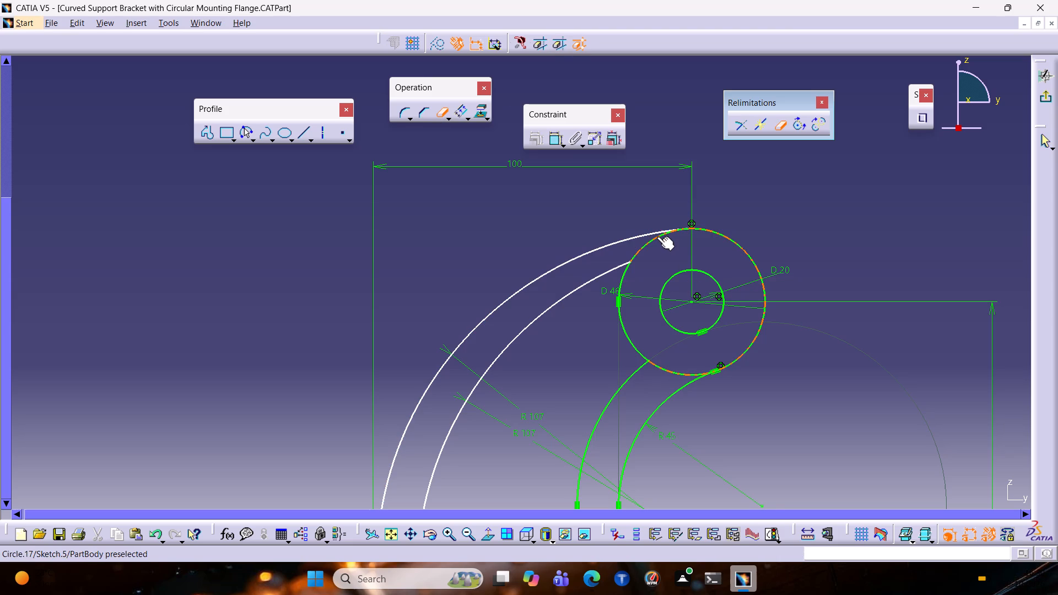
left_click(657, 236)
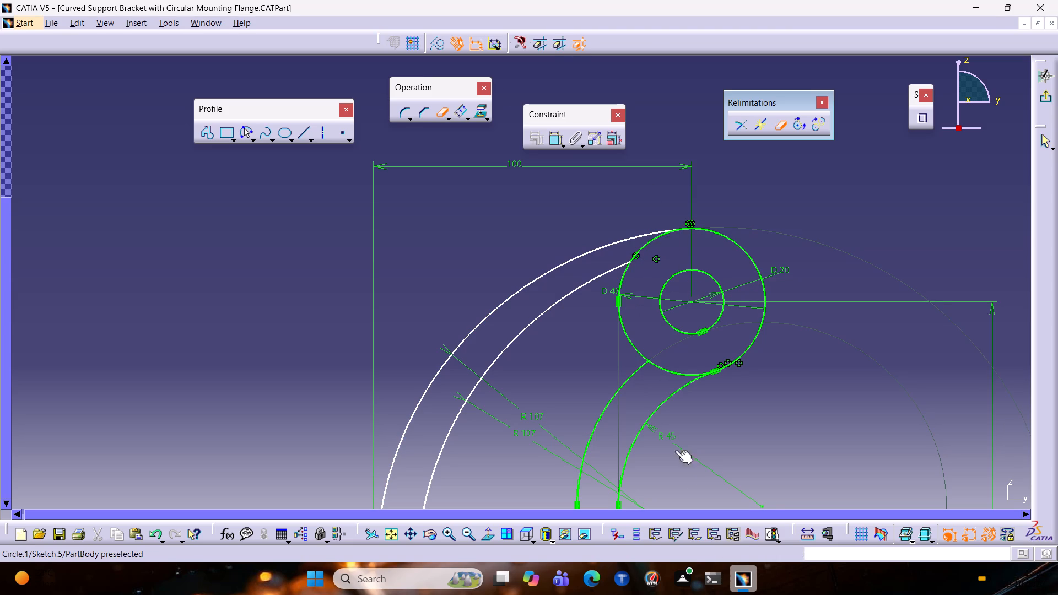
left_click(658, 366)
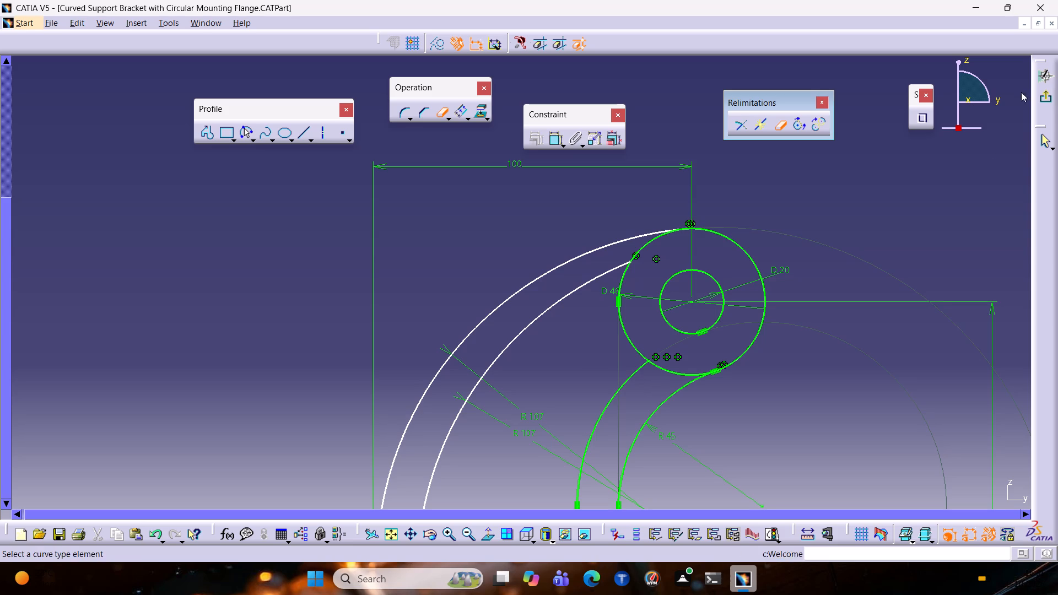
left_click(1046, 98)
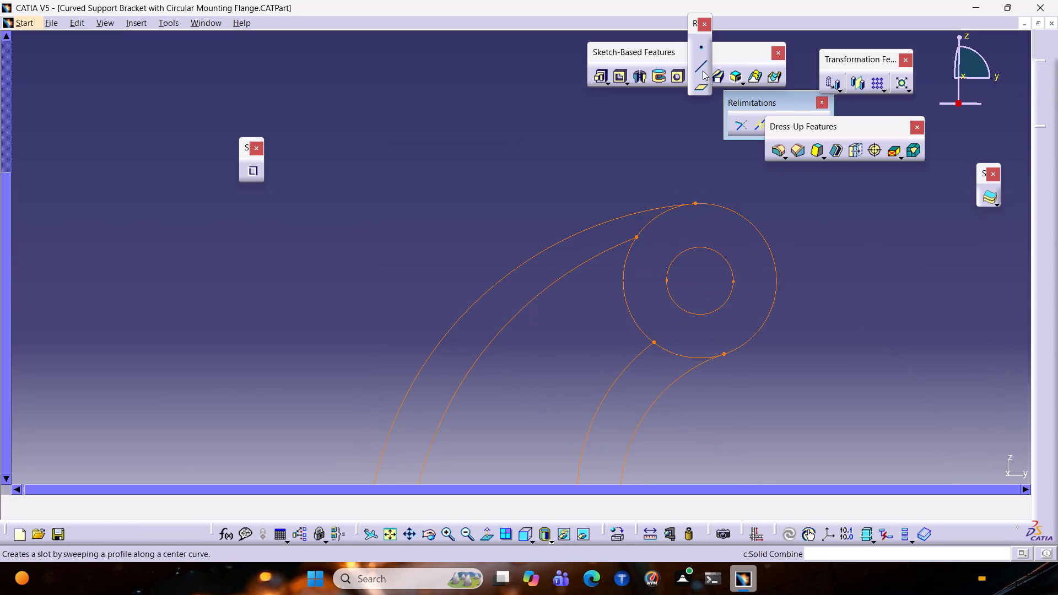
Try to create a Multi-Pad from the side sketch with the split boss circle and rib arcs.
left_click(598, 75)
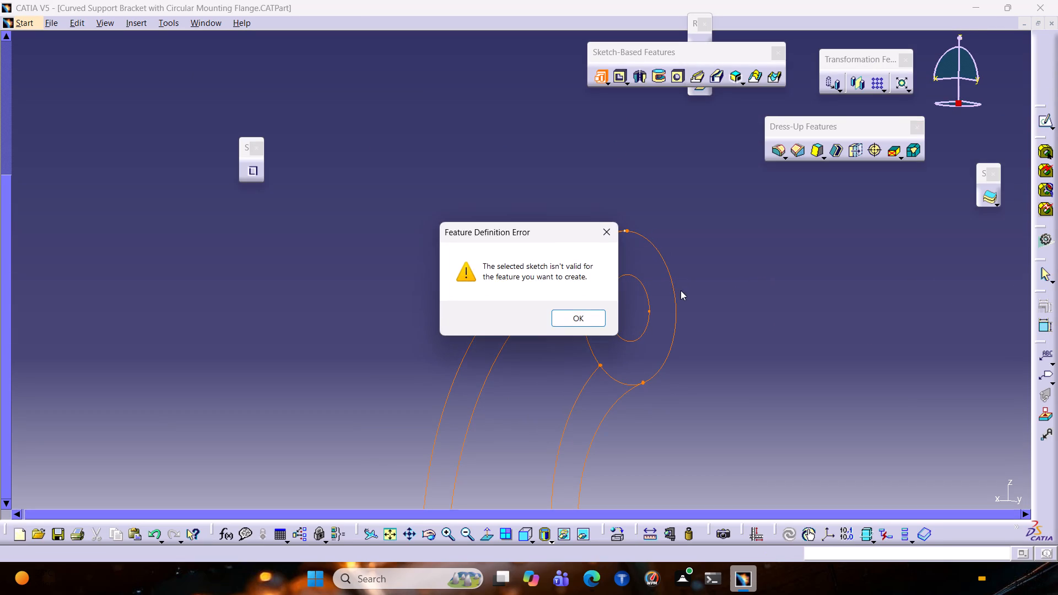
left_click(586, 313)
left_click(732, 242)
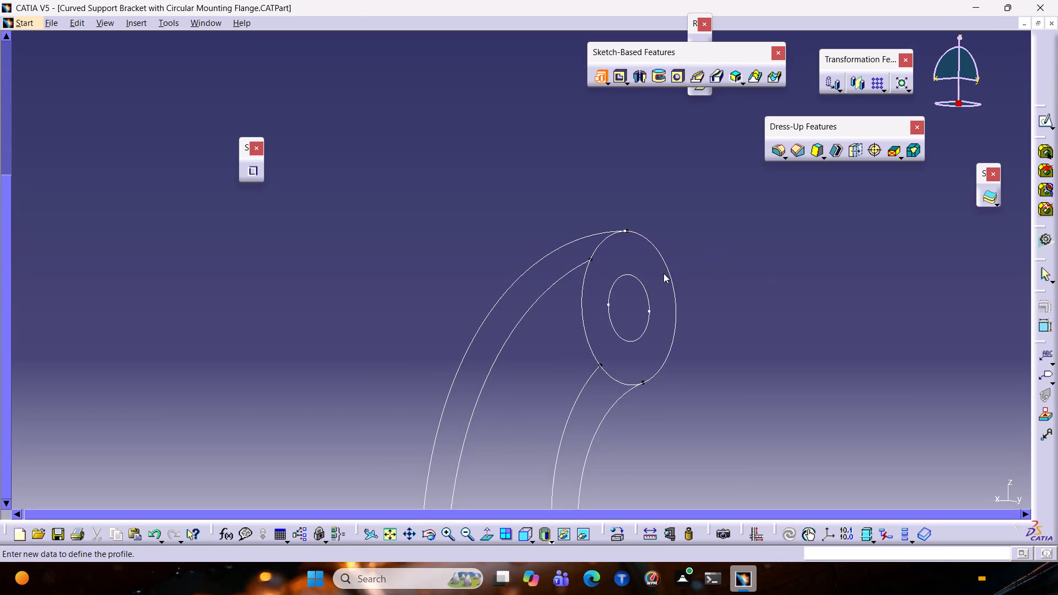
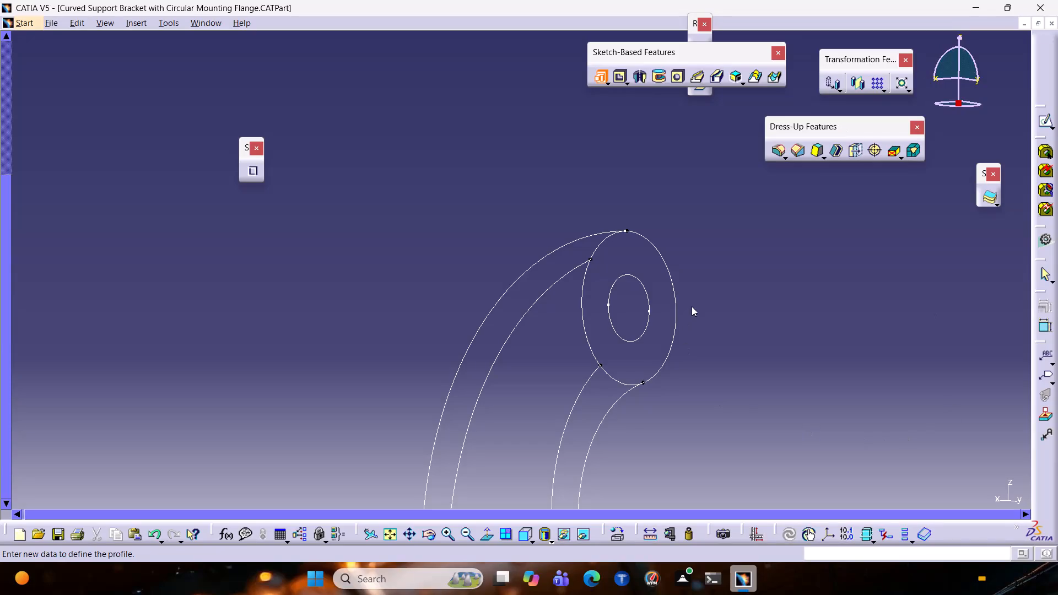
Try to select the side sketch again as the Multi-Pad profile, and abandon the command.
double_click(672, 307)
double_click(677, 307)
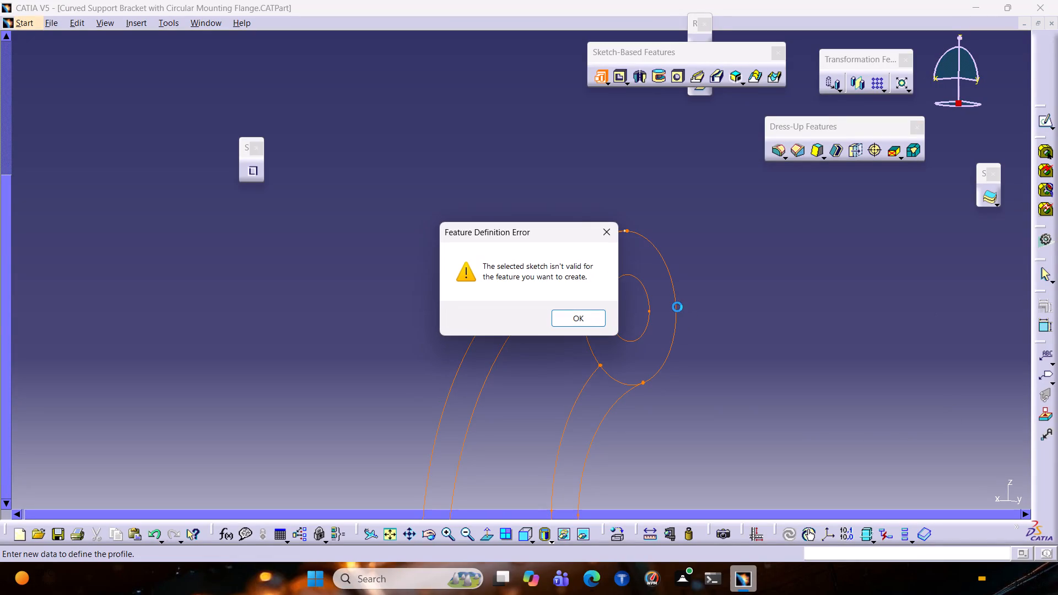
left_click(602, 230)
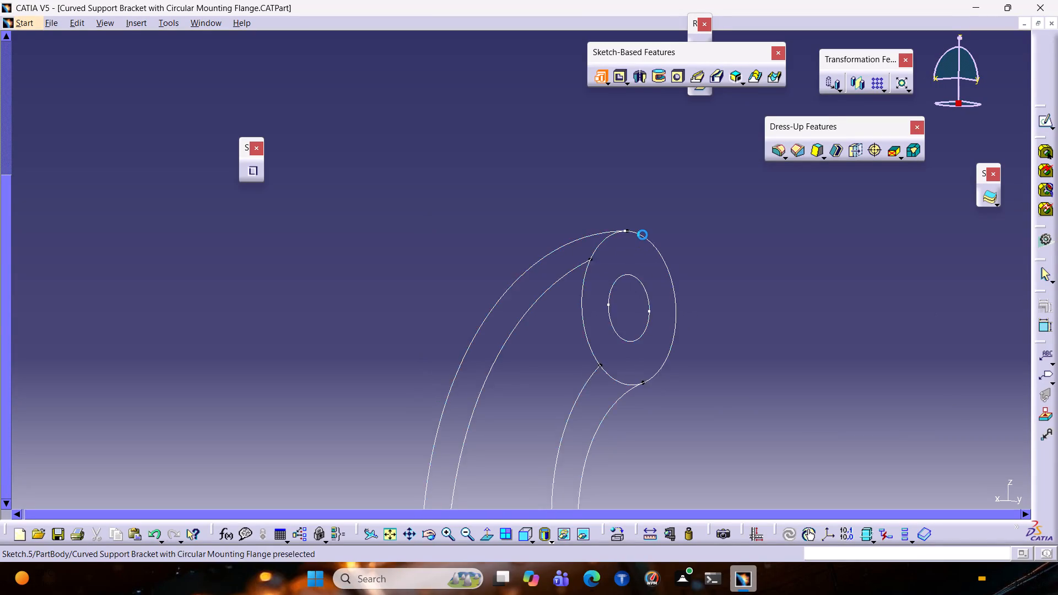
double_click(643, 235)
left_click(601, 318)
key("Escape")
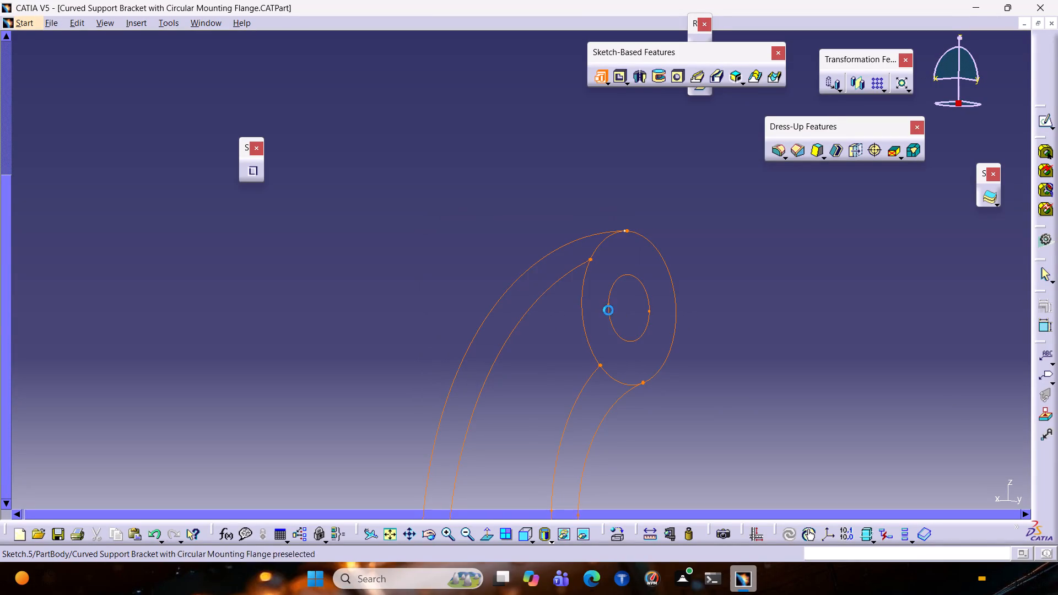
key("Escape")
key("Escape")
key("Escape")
Reopen the side sketch and convert the dashed horizontal base line beneath the ribs from a construction to a standard element.
double_click(661, 259)
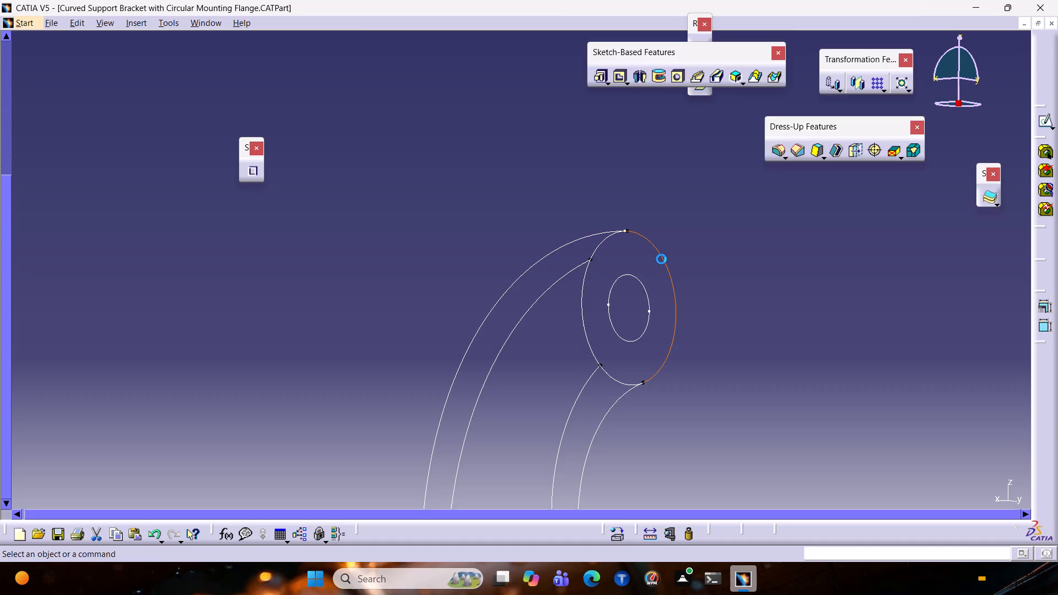
middle_click_drag(713, 427, 728, 175)
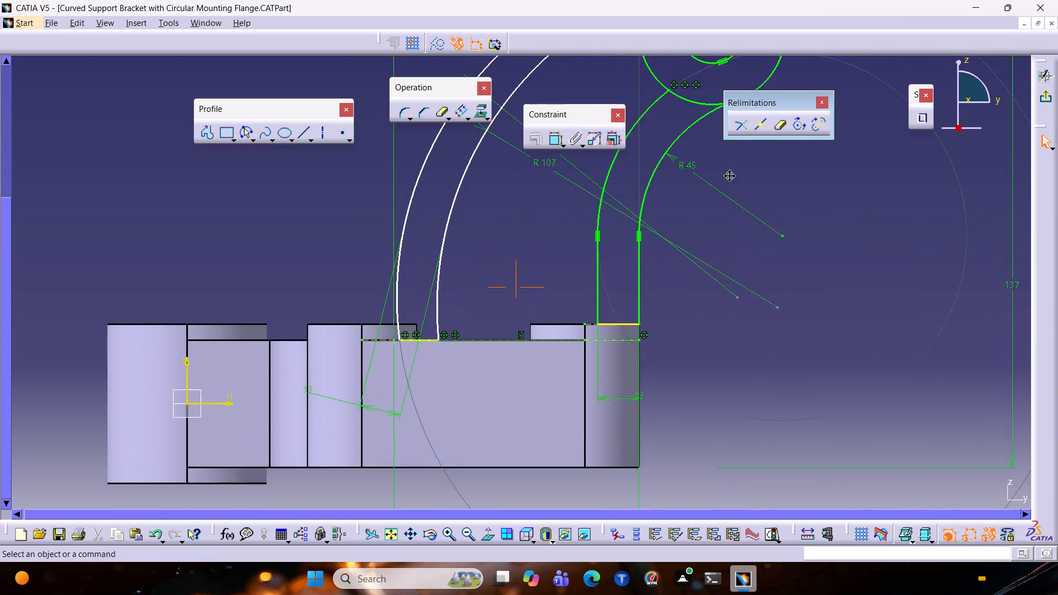
middle_click_drag(728, 175, 727, 191)
middle_click_drag(526, 282, 511, 329, "ctrl")
middle_click_drag(543, 283, 544, 386)
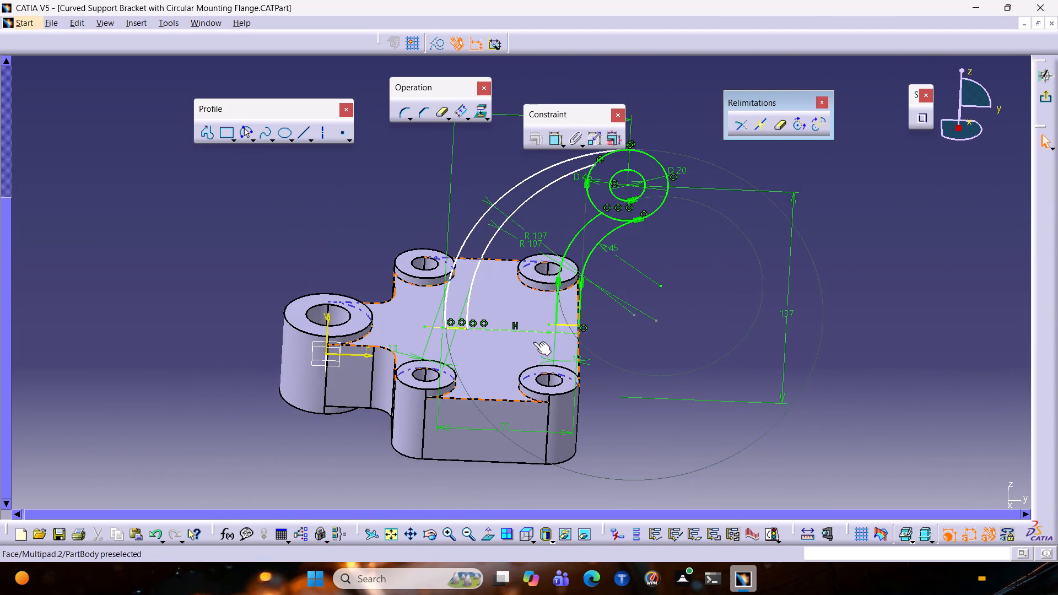
left_click(530, 332)
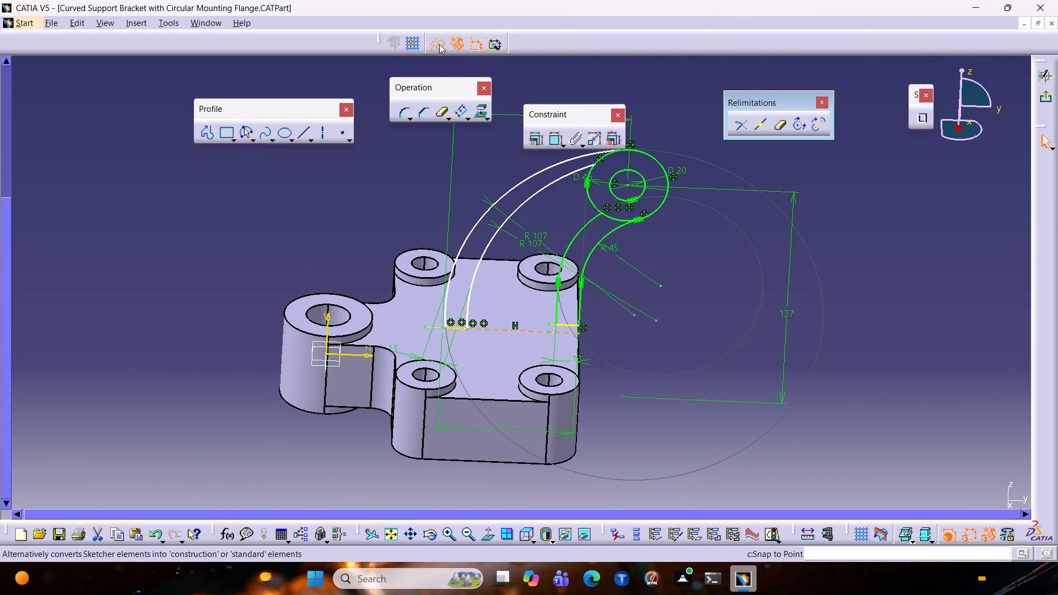
left_click(435, 48)
left_click(755, 289)
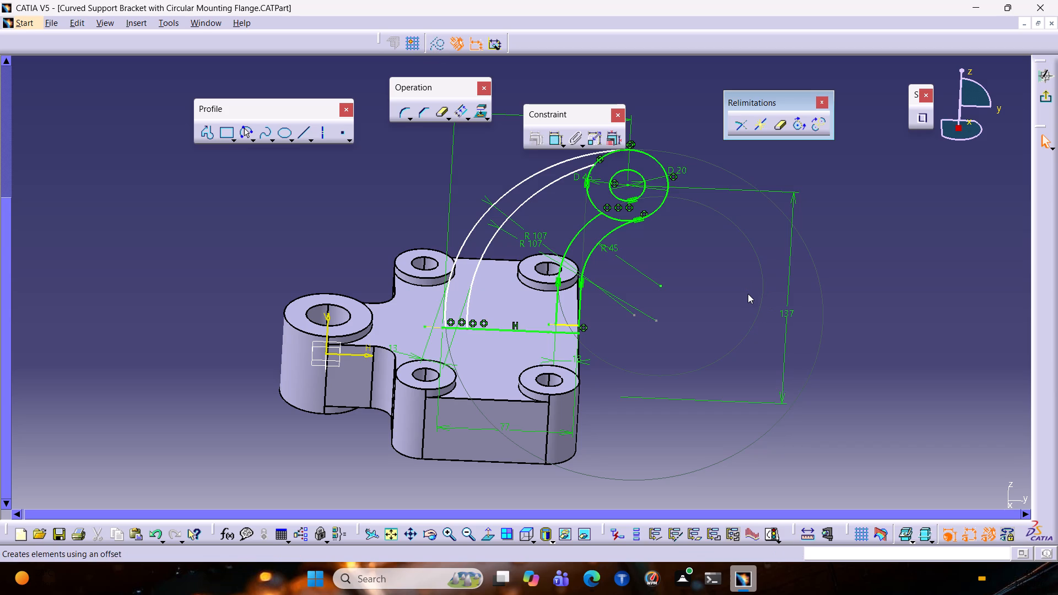
Move the curved outer rib's 13 mm width dimension up along its arcs, clear of the base line.
middle_click_drag(650, 342, 649, 342)
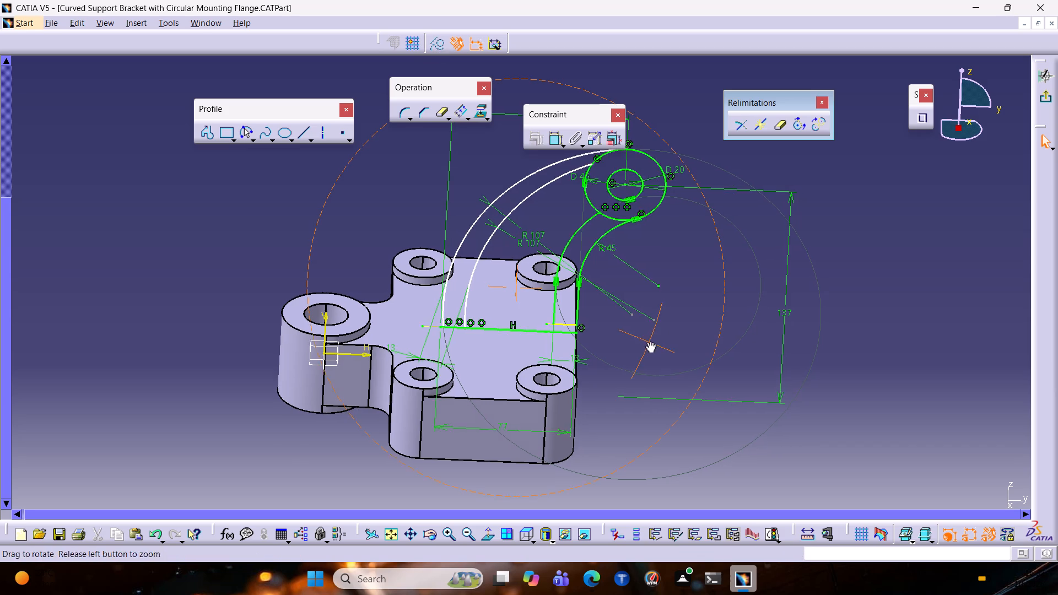
middle_click_drag(649, 342, 595, 289)
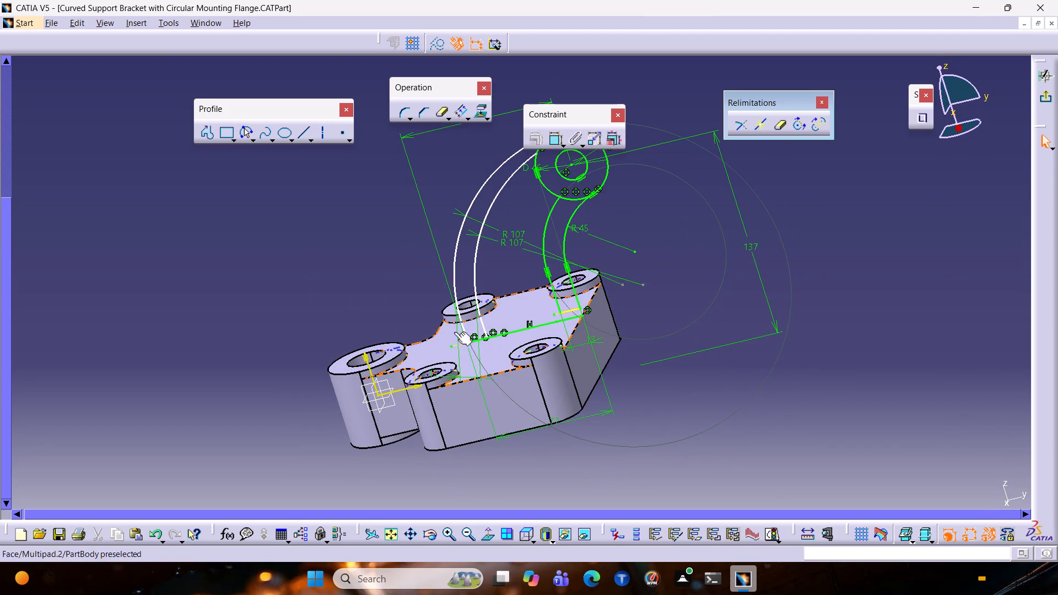
left_click_drag(465, 380, 445, 326)
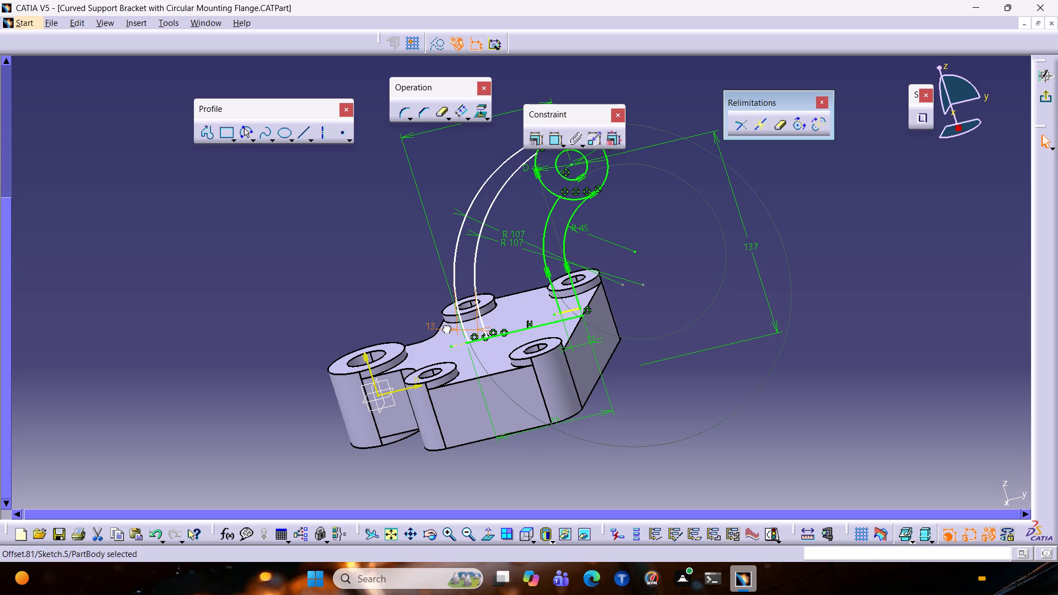
left_click_drag(445, 326, 431, 280)
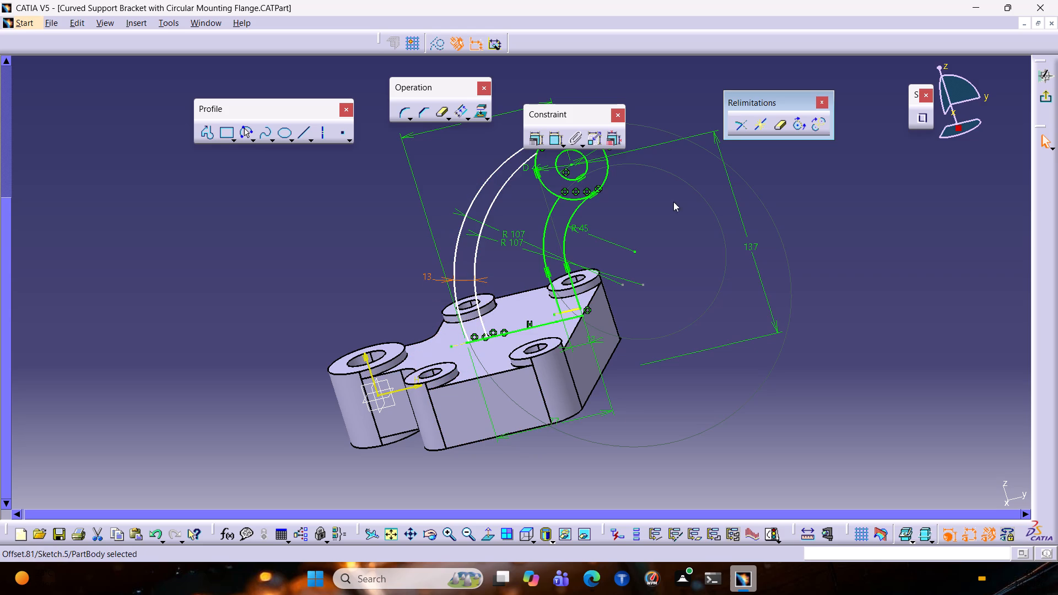
left_click_drag(519, 243, 514, 278)
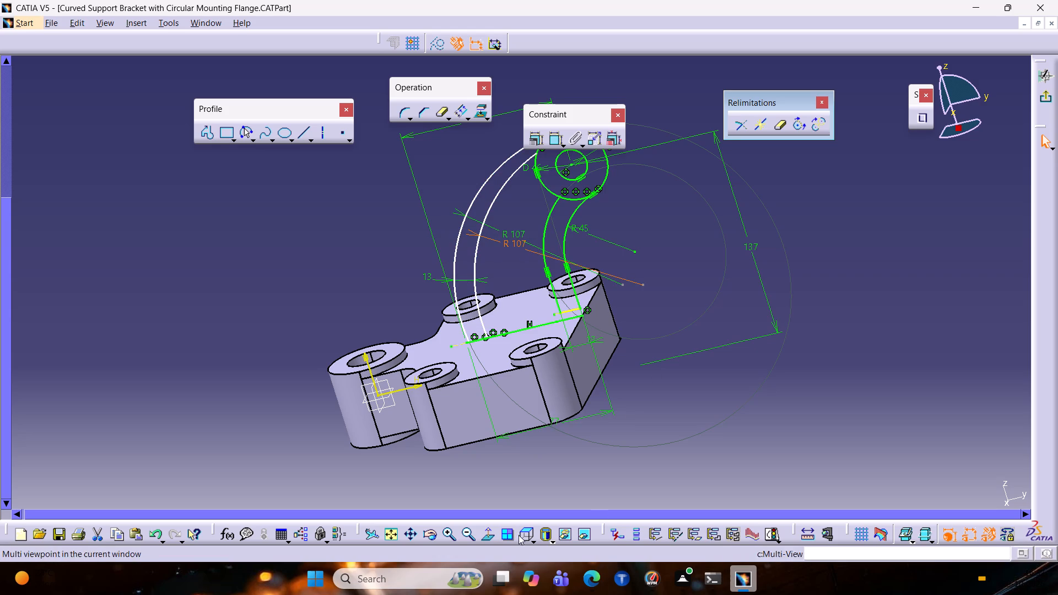
Shift the curved rib arcs aside in the normal view and delete the short projected segment between their lower ends.
left_click(485, 535)
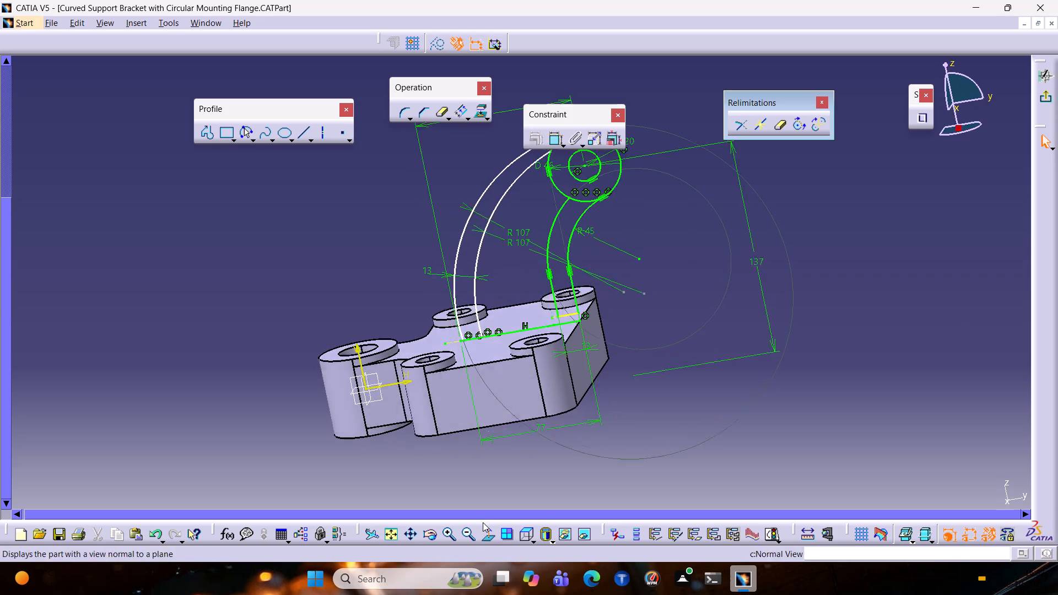
middle_click_drag(500, 289, 575, 176, "ctrl")
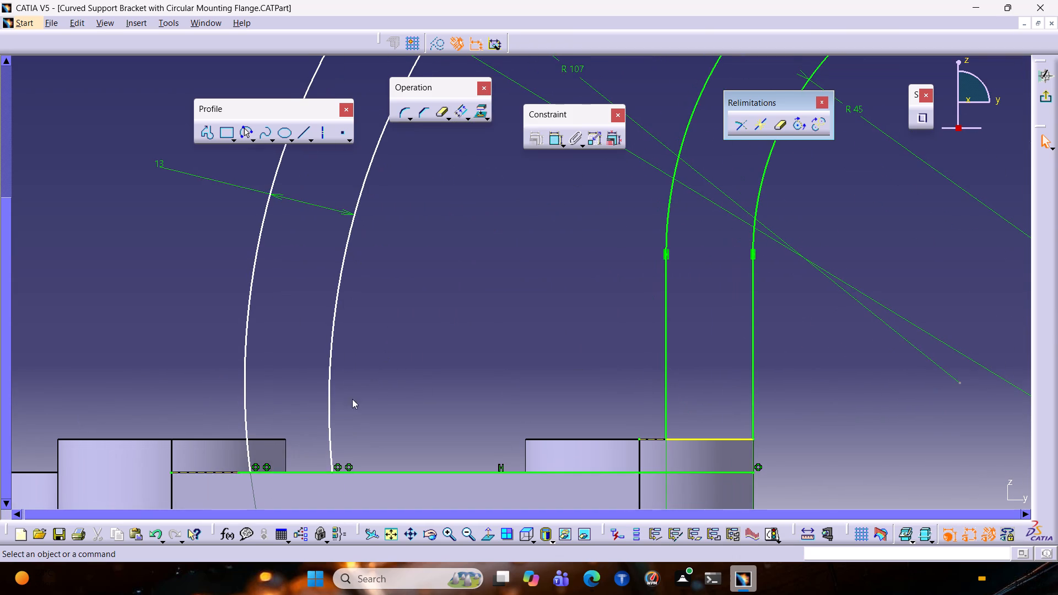
left_click(328, 420)
left_click(332, 420)
left_click_drag(336, 420, 342, 419)
left_click(243, 381)
left_click_drag(245, 381, 230, 385)
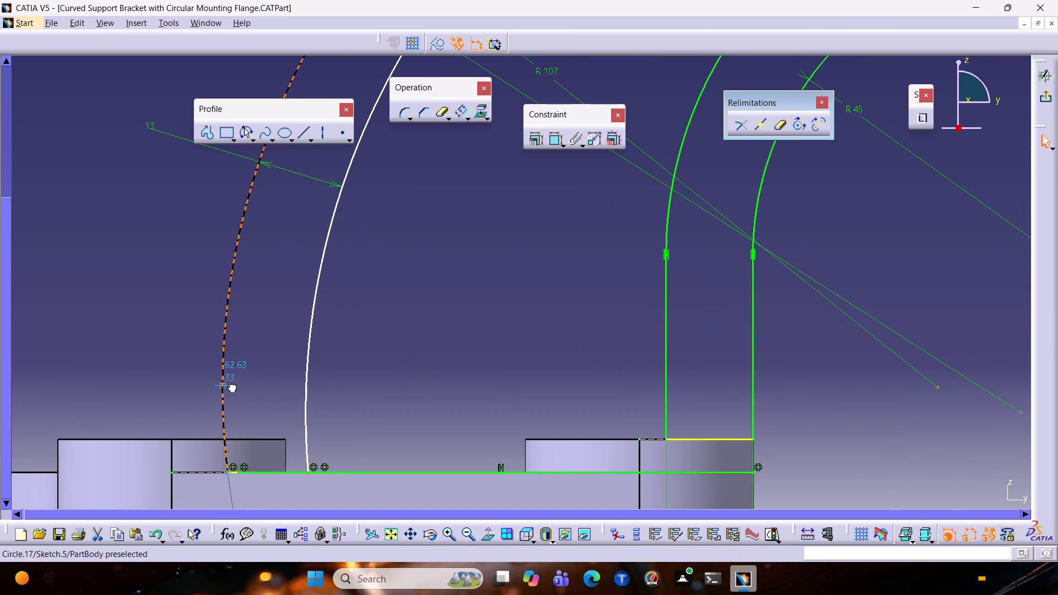
left_click_drag(230, 385, 173, 392)
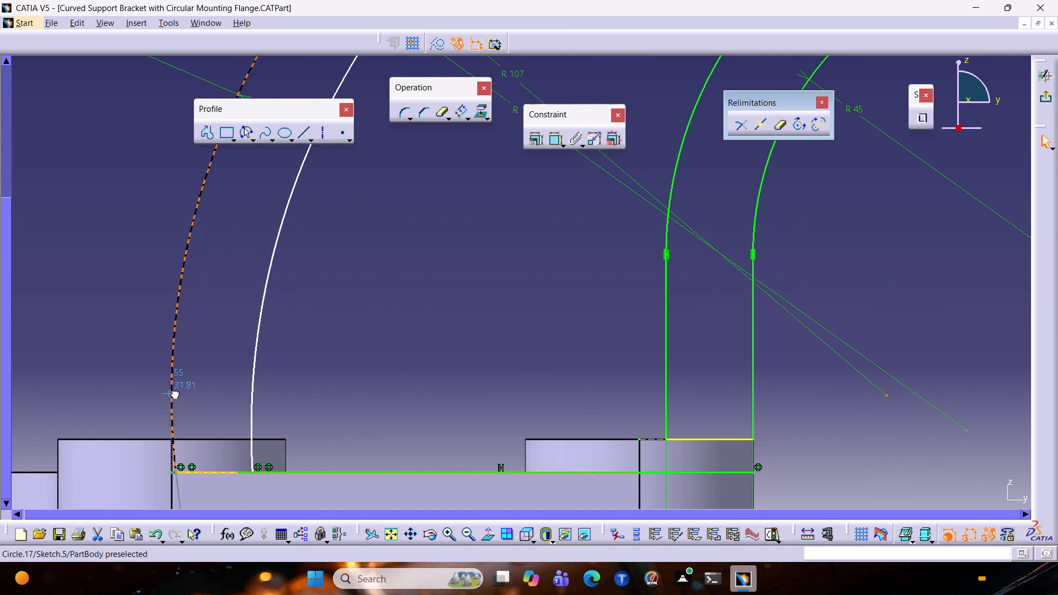
left_click_drag(173, 392, 176, 392)
left_click(193, 473)
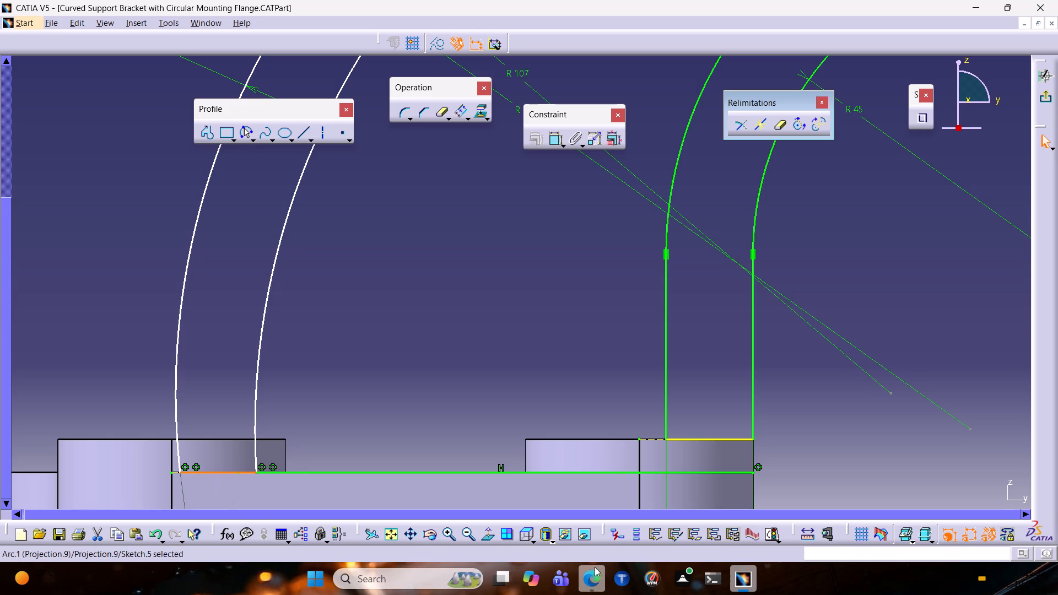
key("Delete")
scroll(596, 553, "down", 2)
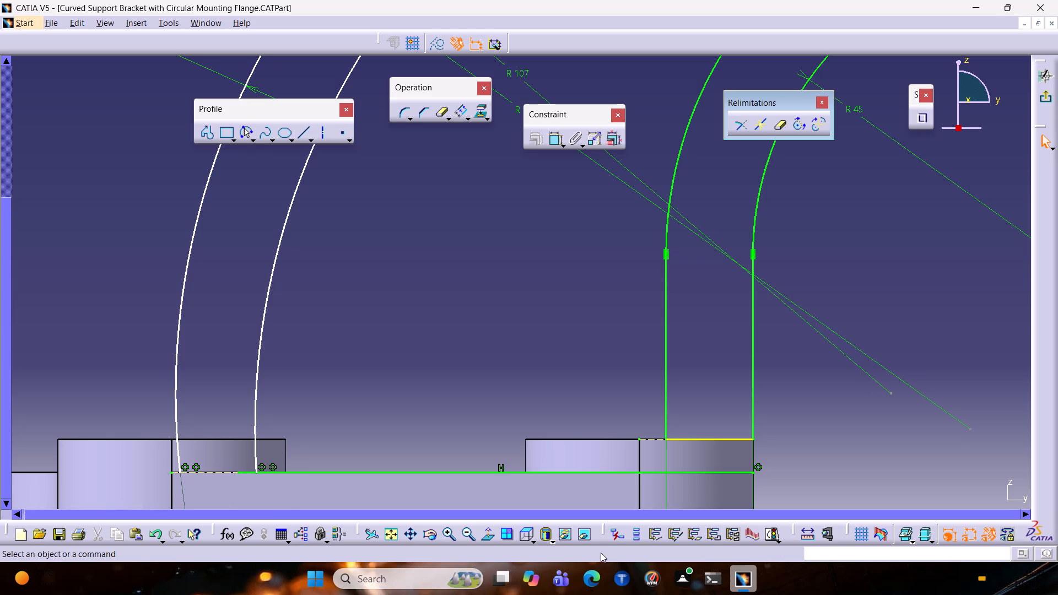
Move the curved rib arcs inward and make the outer arc's lower endpoint coincident with the adjacent end of the base line.
left_click_drag(255, 421, 281, 424)
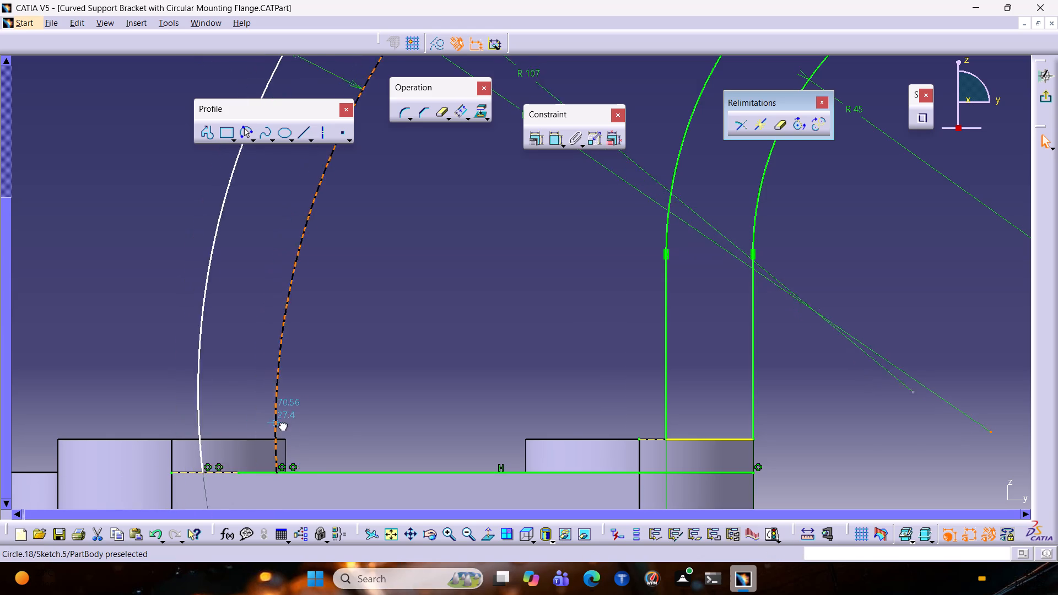
left_click_drag(281, 424, 352, 432)
left_click(298, 472)
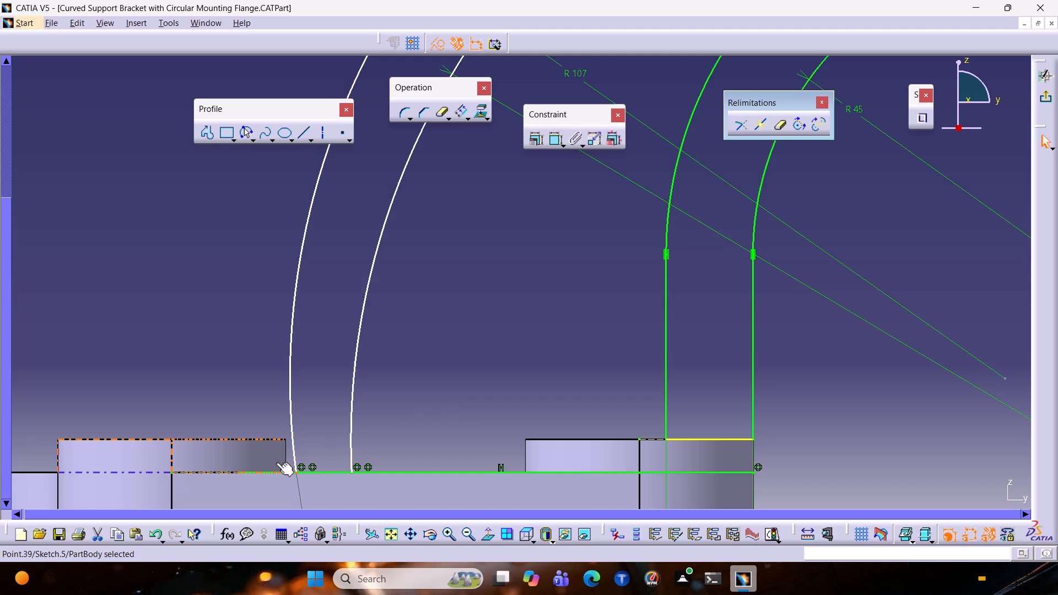
left_click(237, 472, "ctrl")
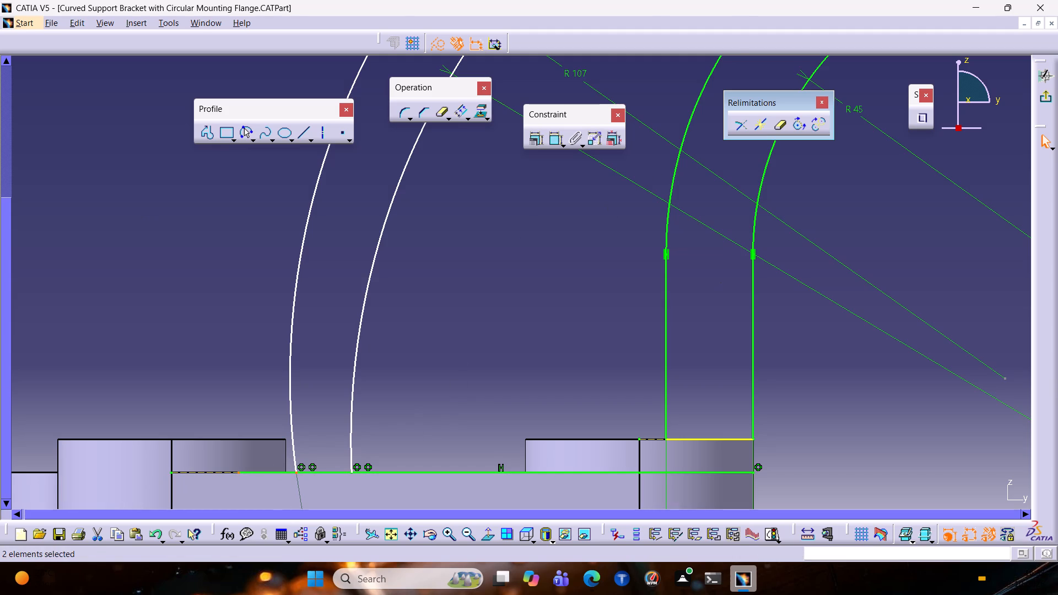
left_click(536, 134)
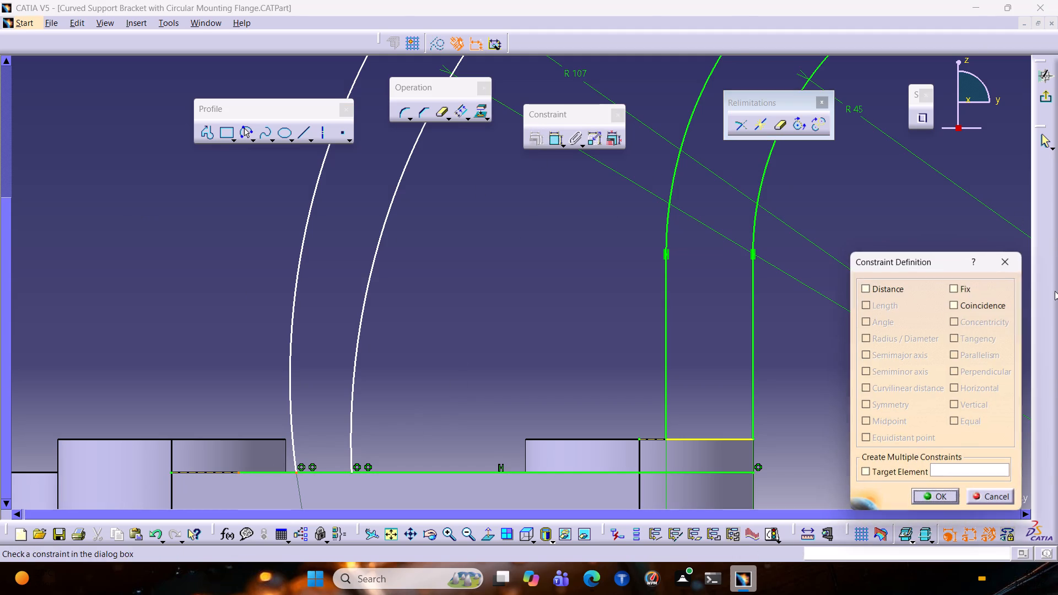
left_click(969, 310)
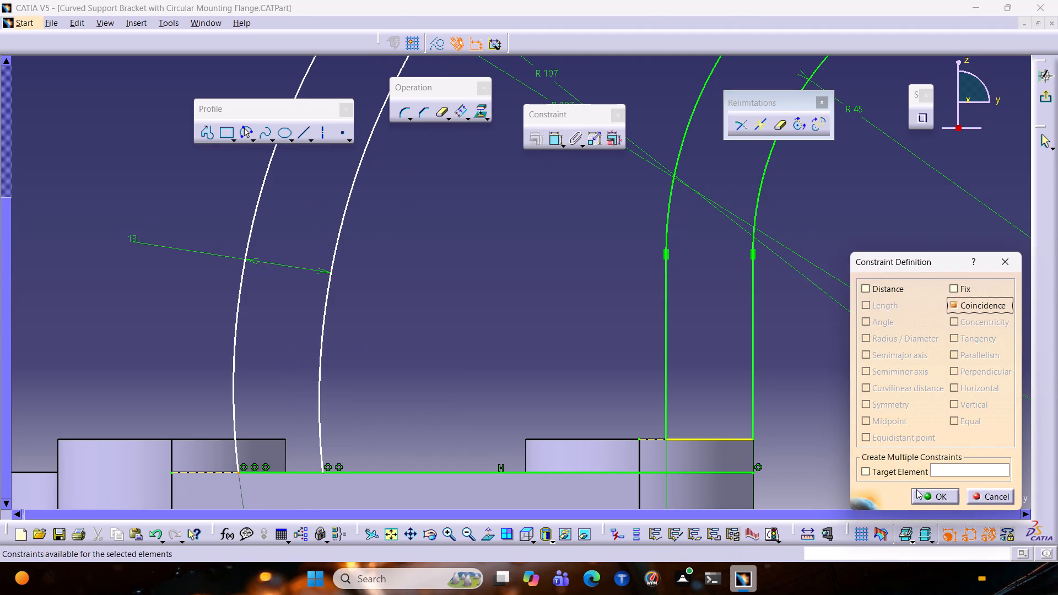
left_click(925, 495)
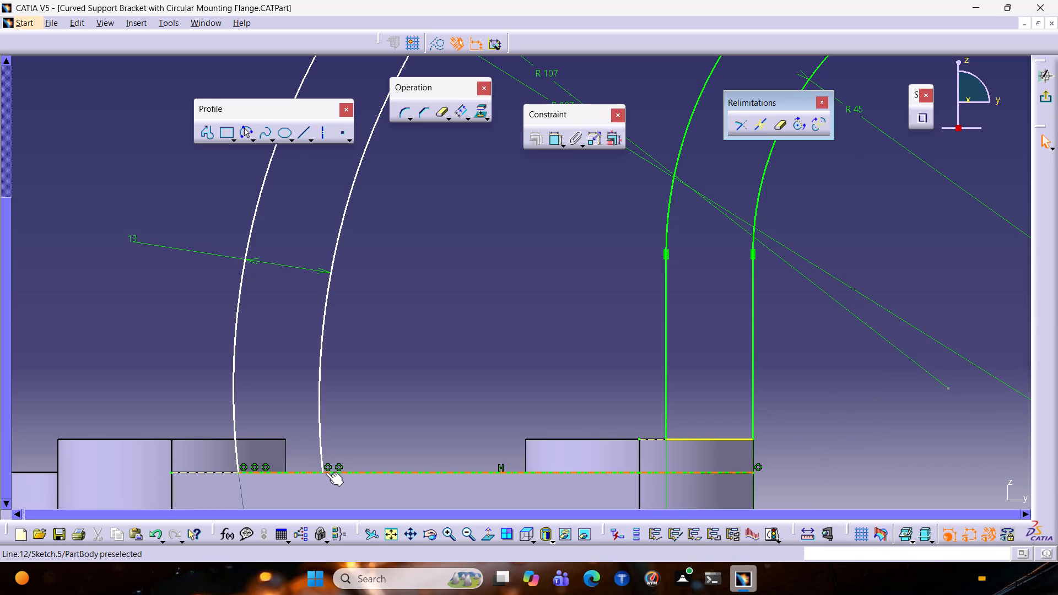
Add a coincidence constraint between the inner rib arc's lower endpoint and the horizontal base line.
left_click(323, 472)
left_click(313, 472, "ctrl")
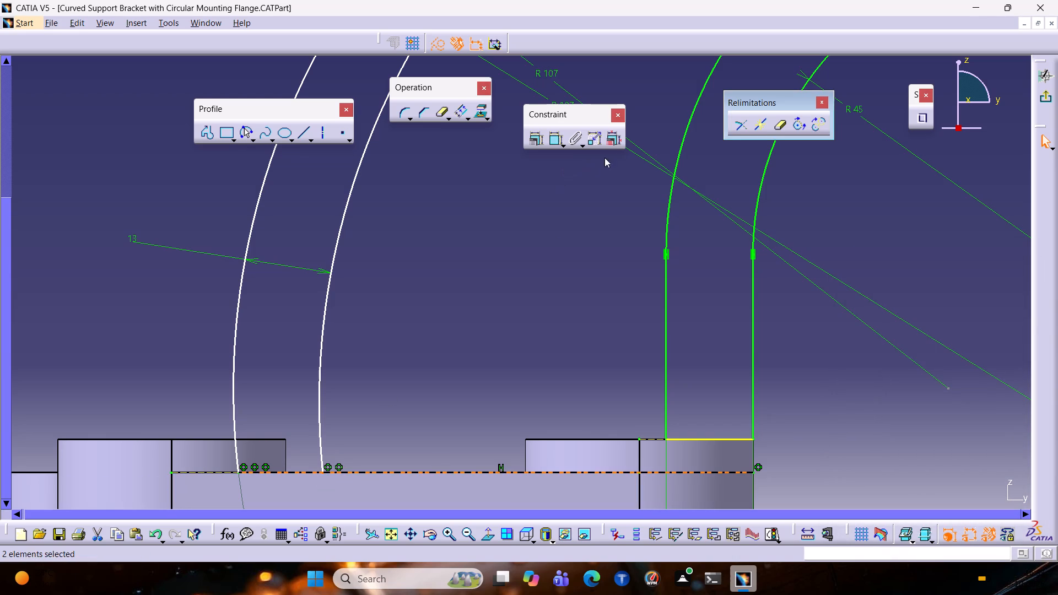
left_click(533, 142)
left_click(985, 309)
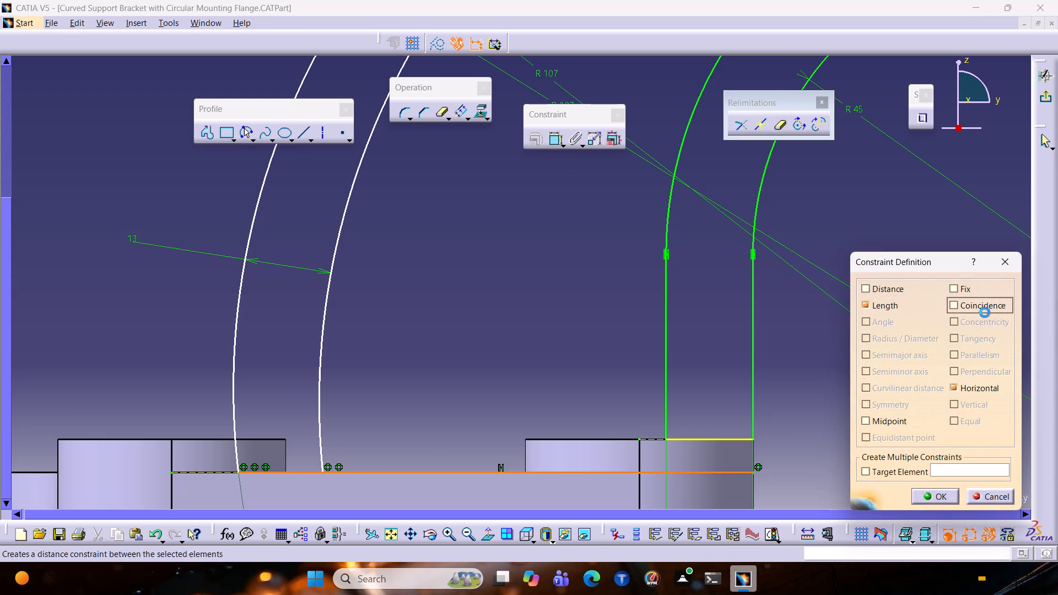
left_click(931, 496)
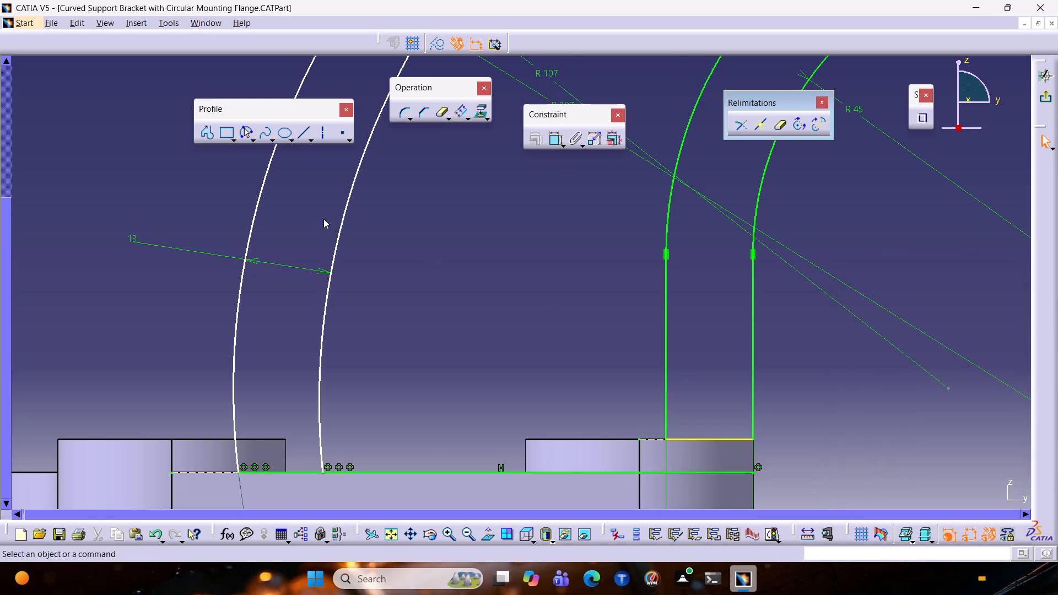
Pull the inner rib arc inward so that its upper end slides down along the boss's 46 mm circle.
middle_click_drag(404, 210, 386, 295, "ctrl")
middle_click_drag(513, 178, 422, 316)
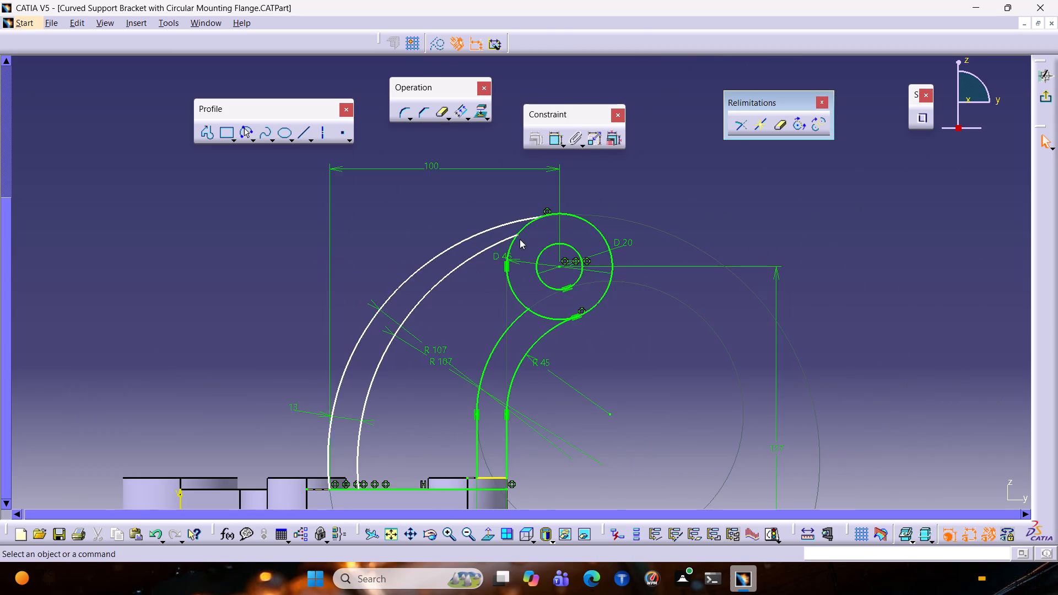
left_click_drag(512, 239, 501, 256)
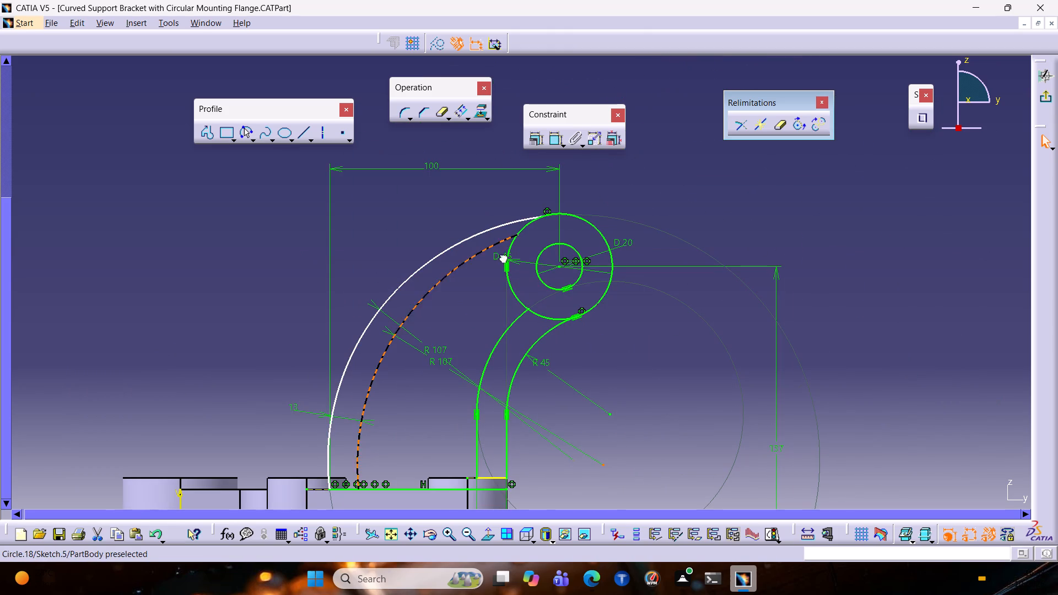
left_click_drag(501, 256, 498, 262)
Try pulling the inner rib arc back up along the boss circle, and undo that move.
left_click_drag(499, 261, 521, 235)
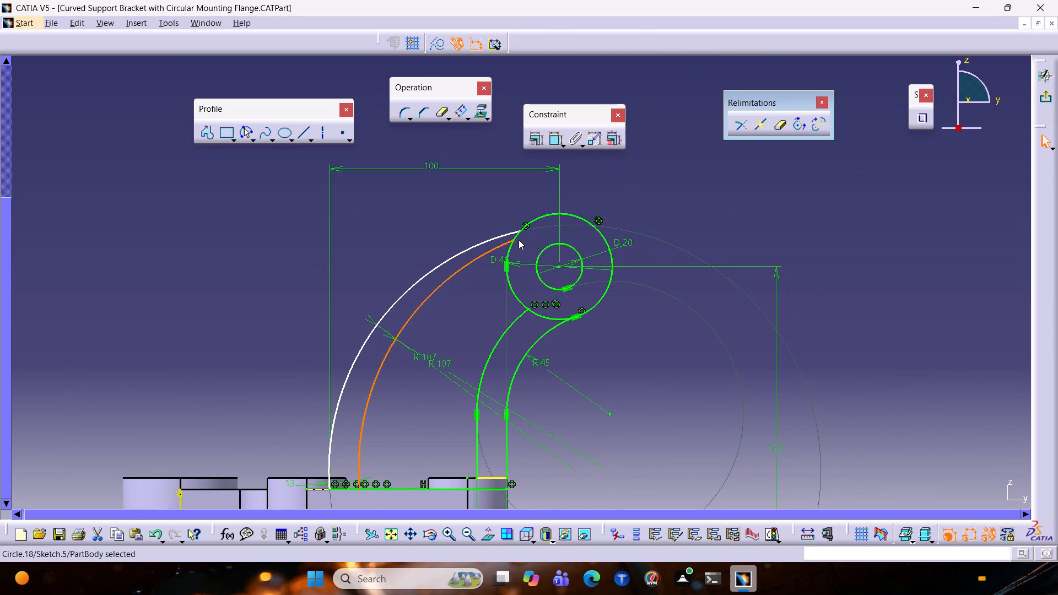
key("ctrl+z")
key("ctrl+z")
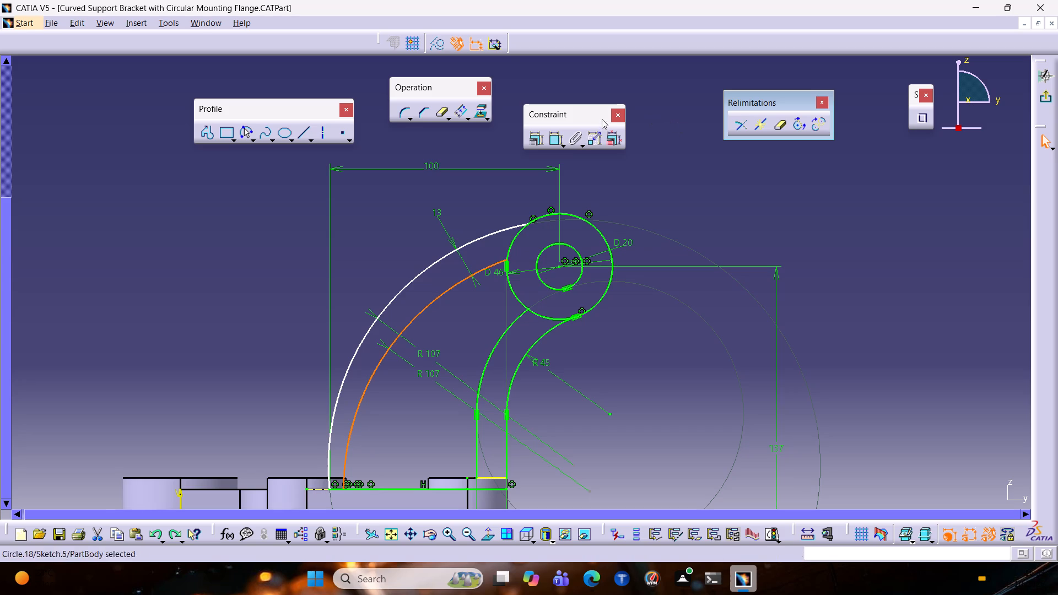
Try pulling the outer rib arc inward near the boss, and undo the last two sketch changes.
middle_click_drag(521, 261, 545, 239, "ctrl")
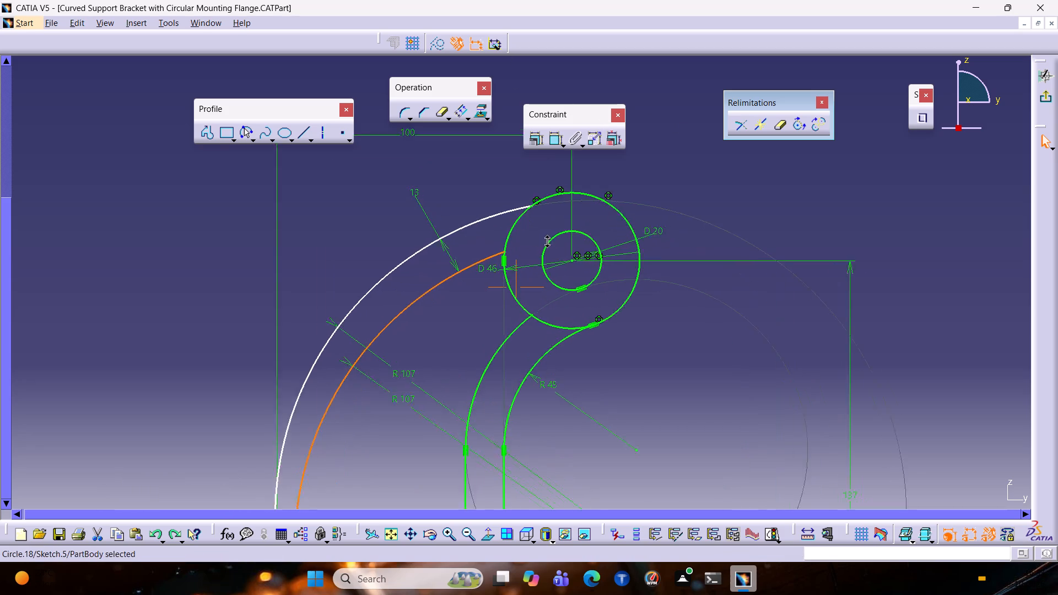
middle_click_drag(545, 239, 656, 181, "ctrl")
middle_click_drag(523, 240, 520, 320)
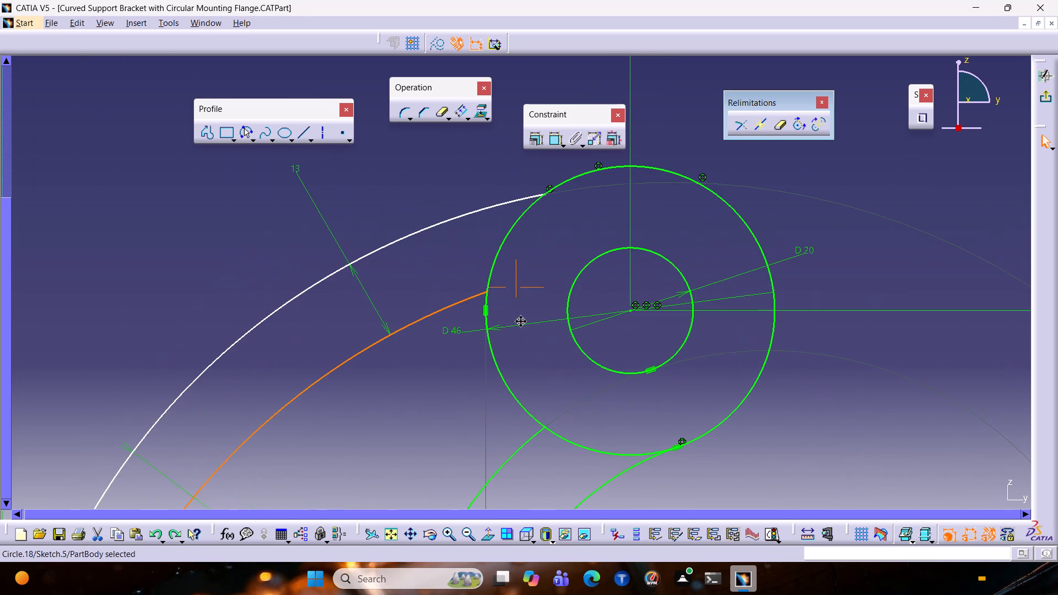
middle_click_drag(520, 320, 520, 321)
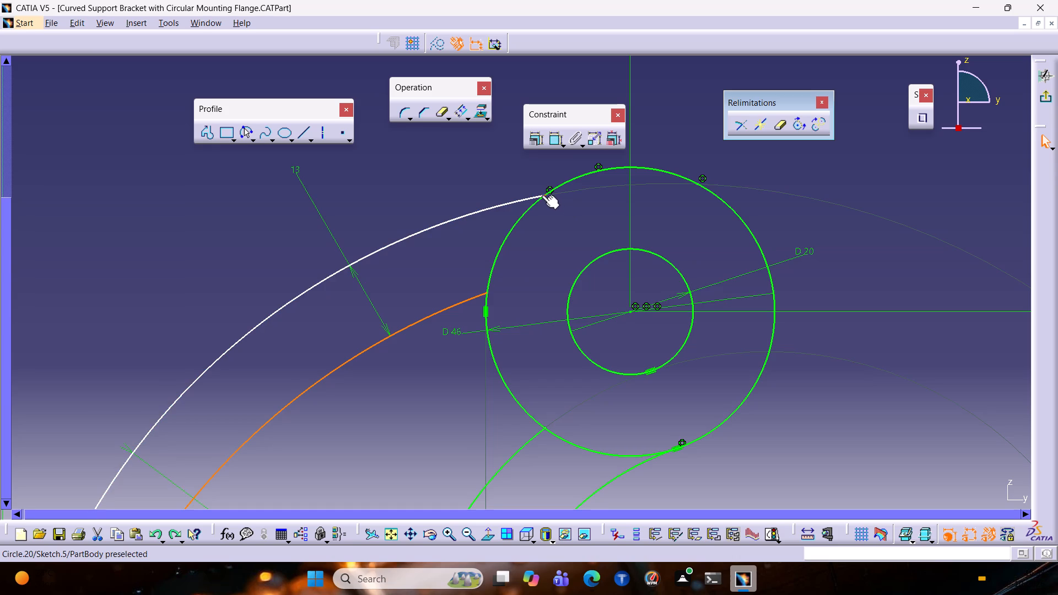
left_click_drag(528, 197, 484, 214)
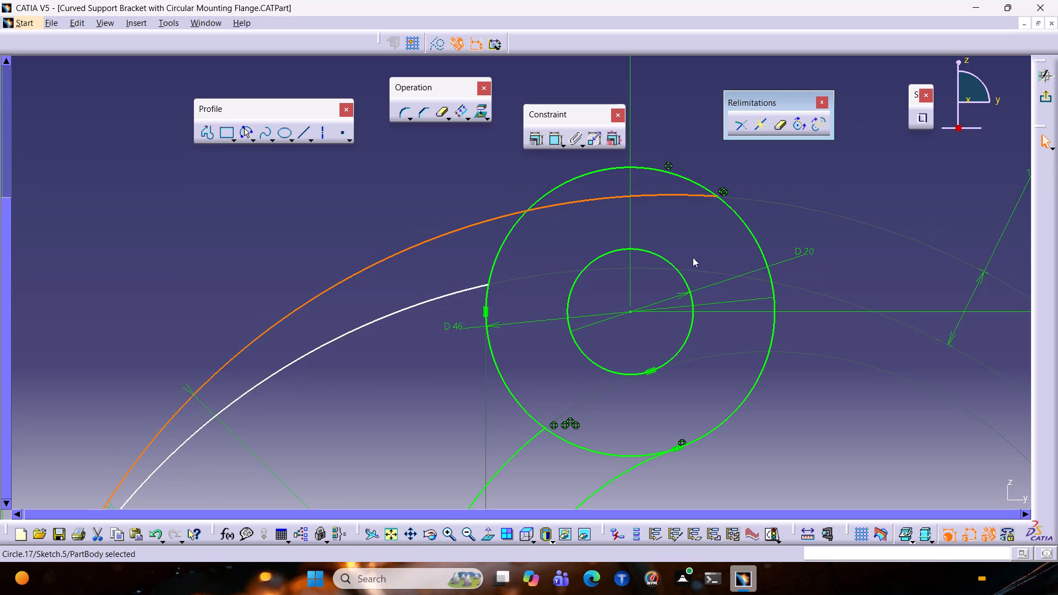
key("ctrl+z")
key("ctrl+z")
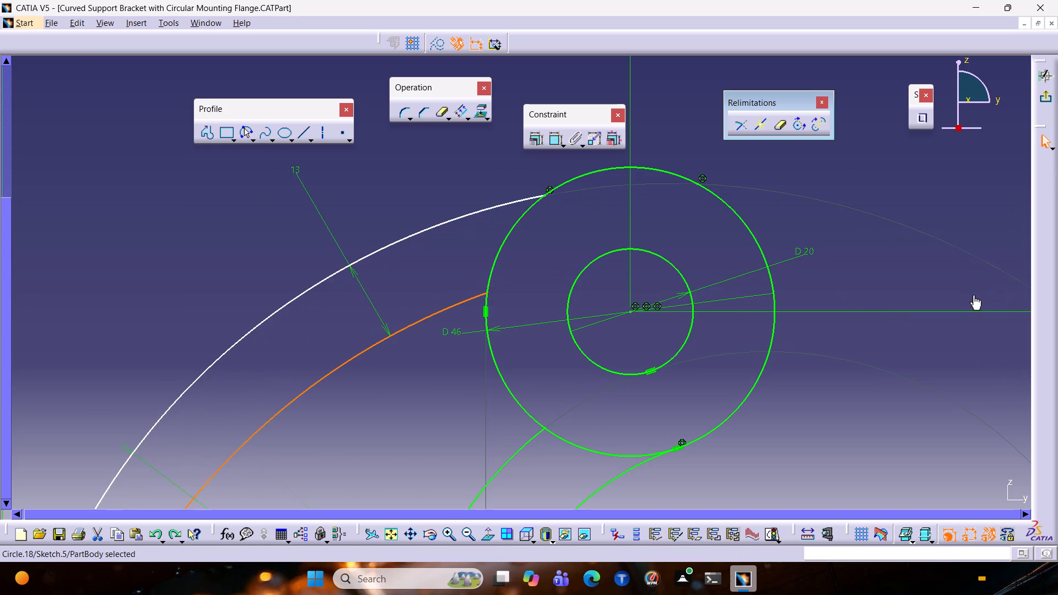
Add a coincidence constraint between the outer rib arc's upper endpoint and the upper arc of the boss's 46 mm circle.
left_click(546, 193)
left_click(571, 182, "ctrl")
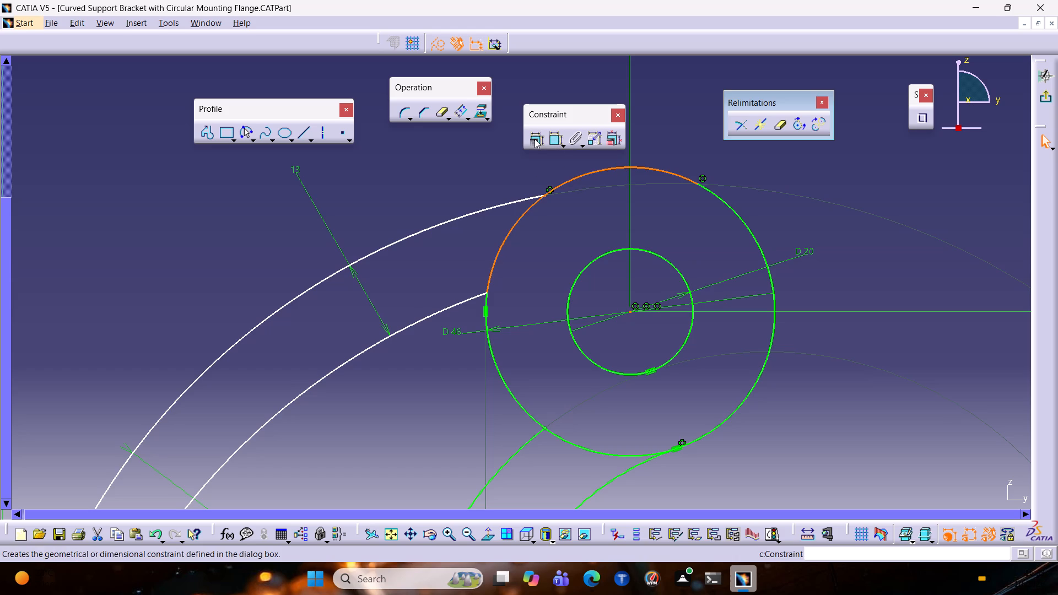
left_click(535, 139)
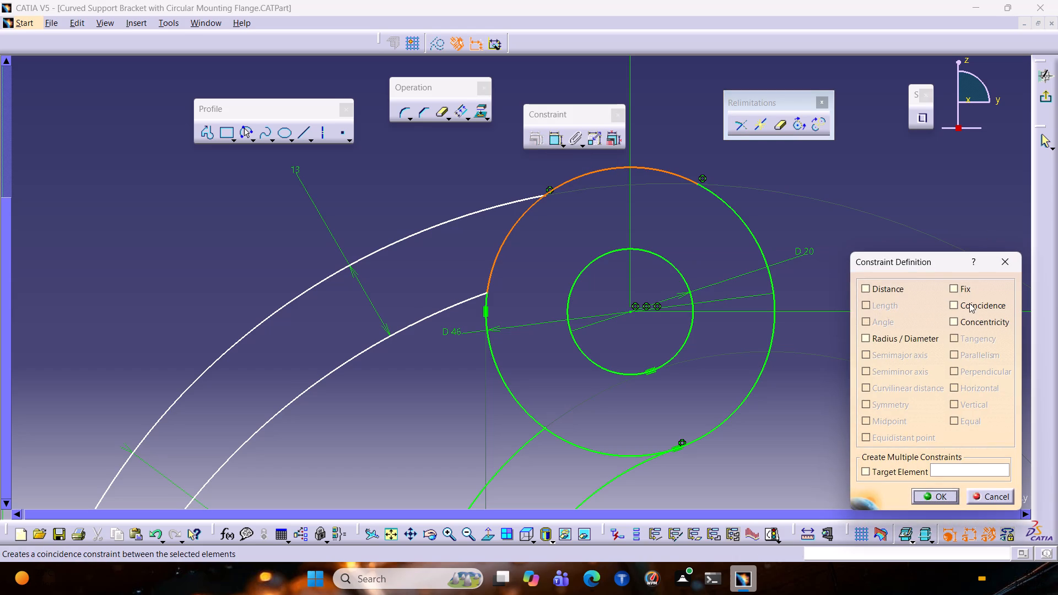
left_click(969, 303)
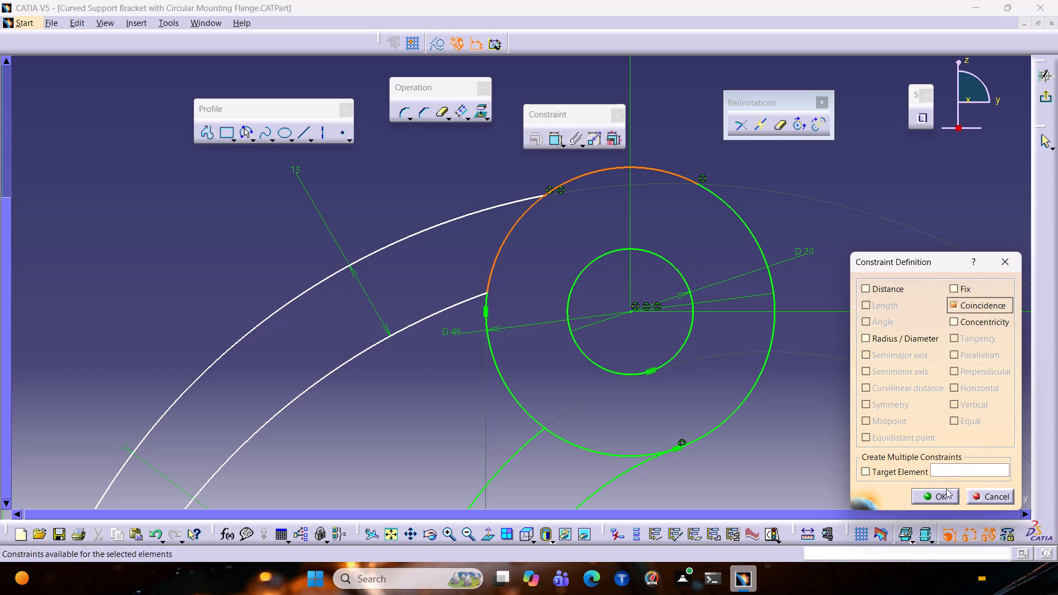
left_click(945, 494)
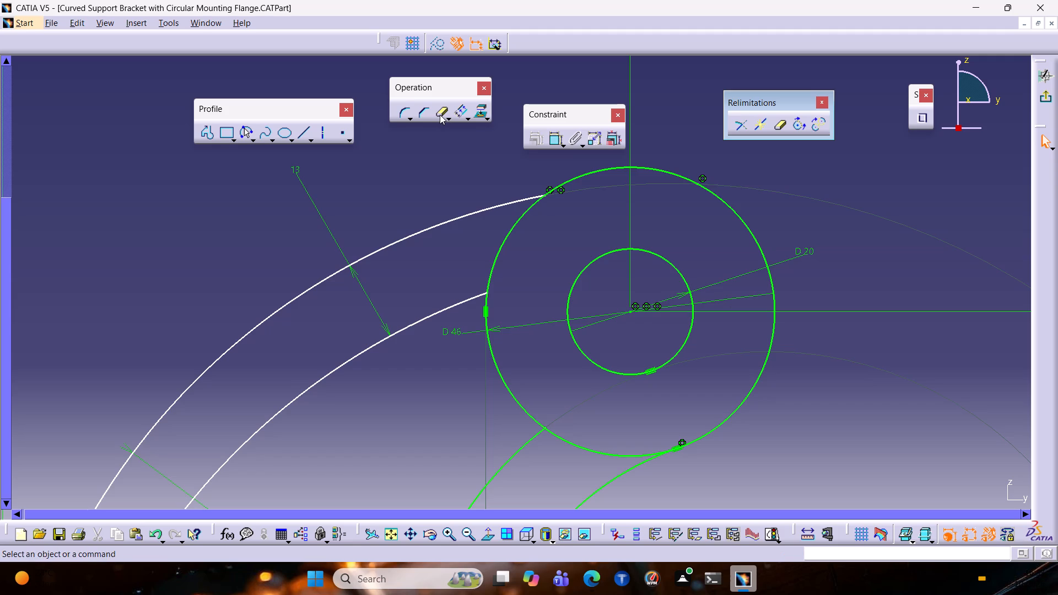
Use Quick Trim to break the boss's 46 mm circle where the outer rib arc's upper end meets it.
double_click(440, 115)
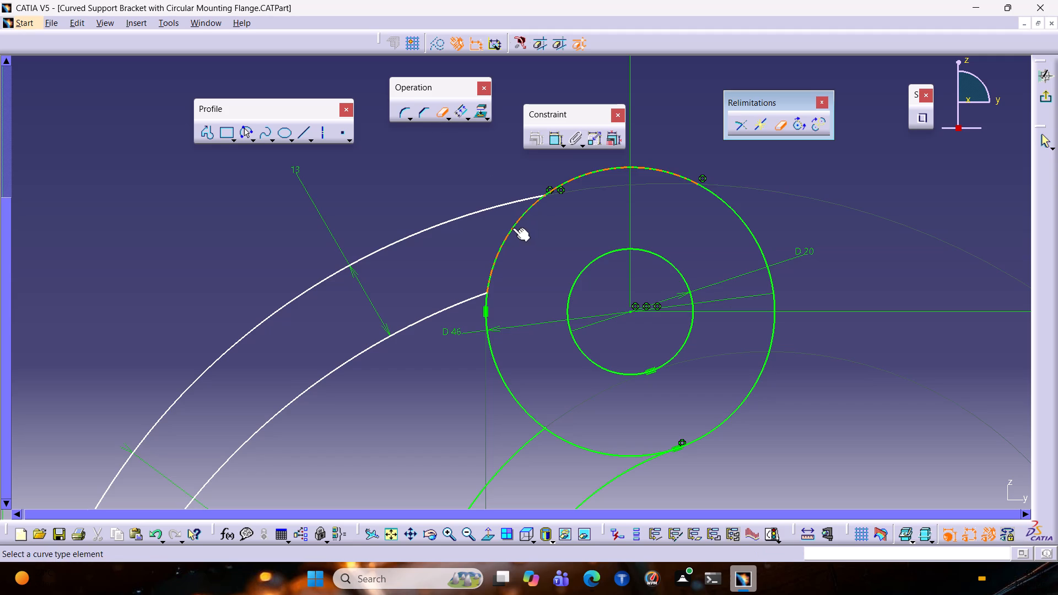
left_click(512, 228)
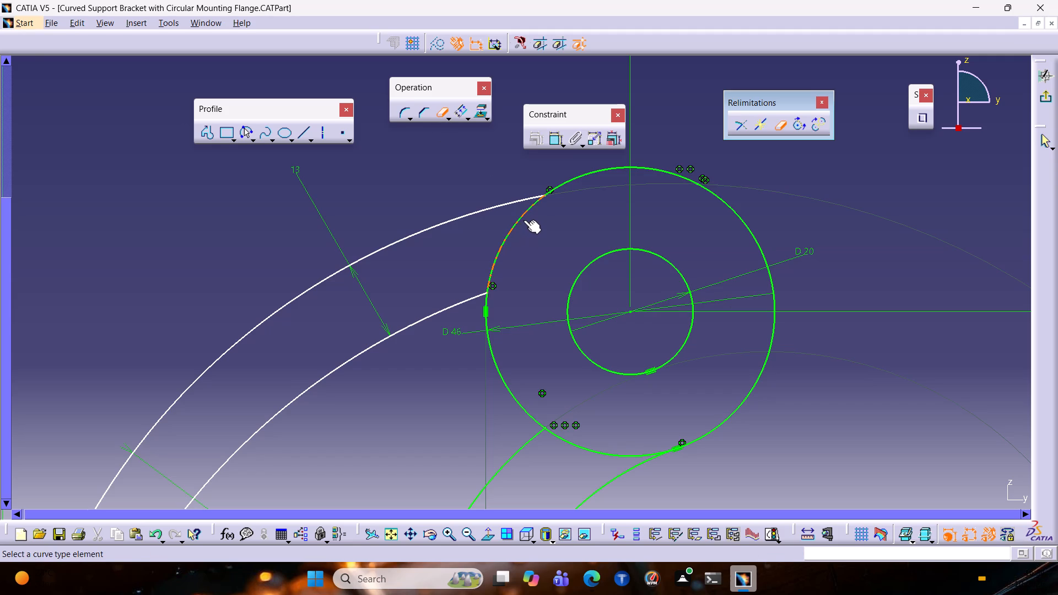
middle_click_drag(550, 239, 544, 273, "ctrl")
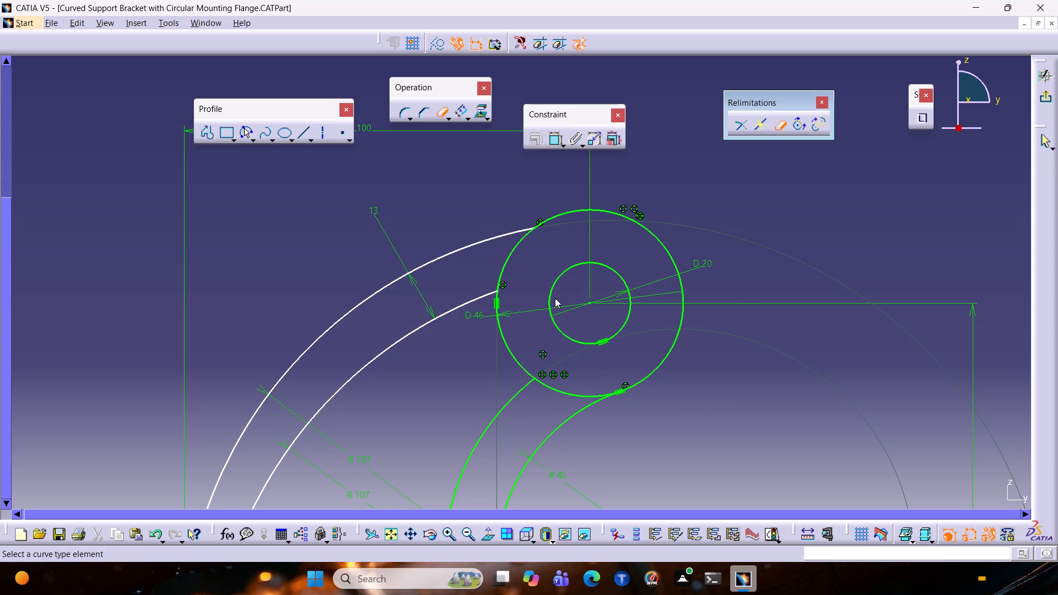
middle_click_drag(546, 272, 537, 326, "ctrl")
middle_click_drag(537, 408, 543, 340)
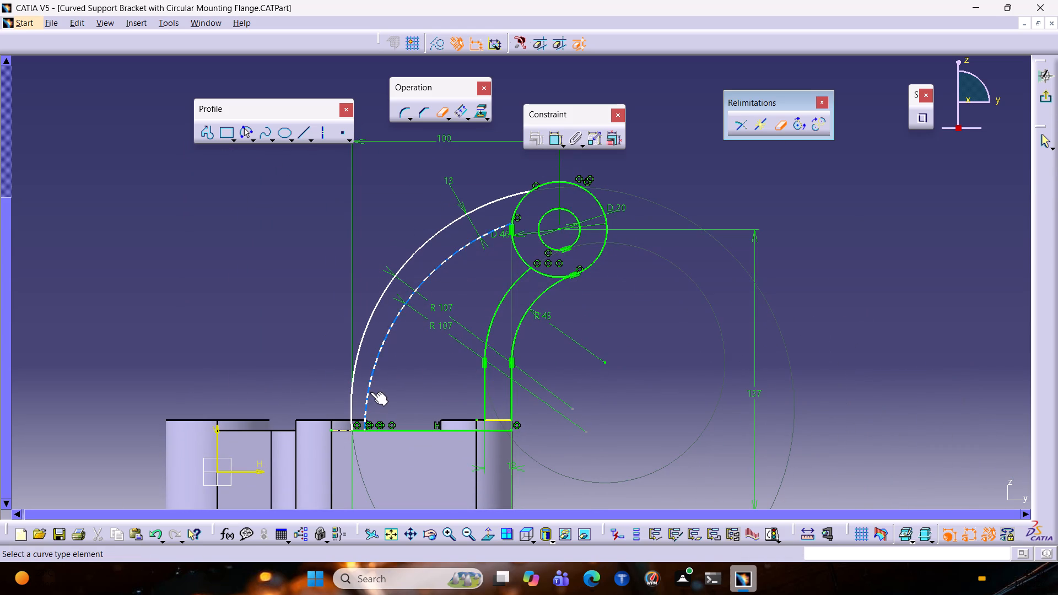
left_click_drag(370, 392, 383, 394)
left_click(384, 394)
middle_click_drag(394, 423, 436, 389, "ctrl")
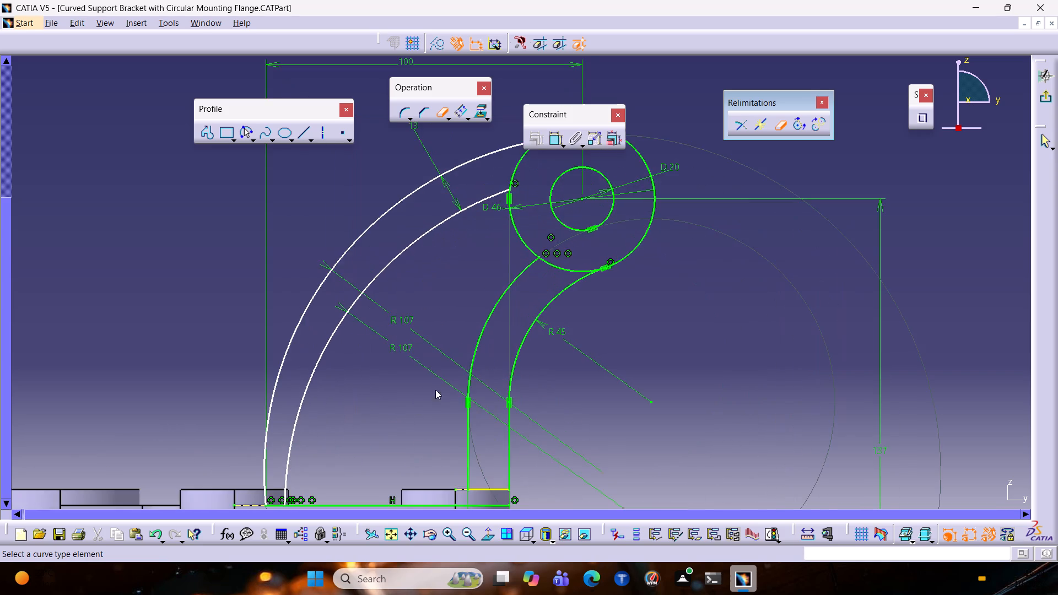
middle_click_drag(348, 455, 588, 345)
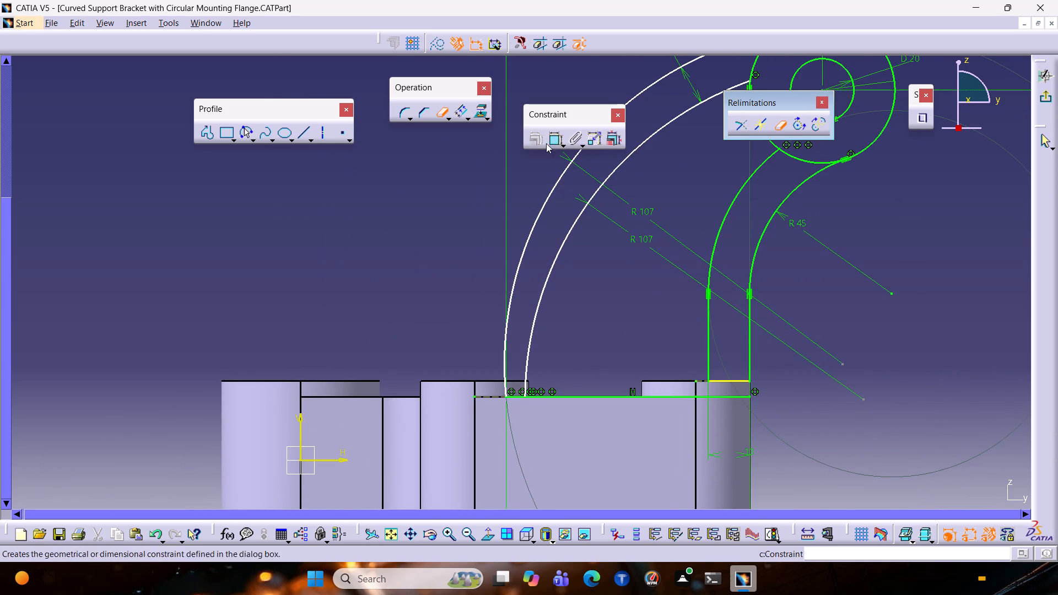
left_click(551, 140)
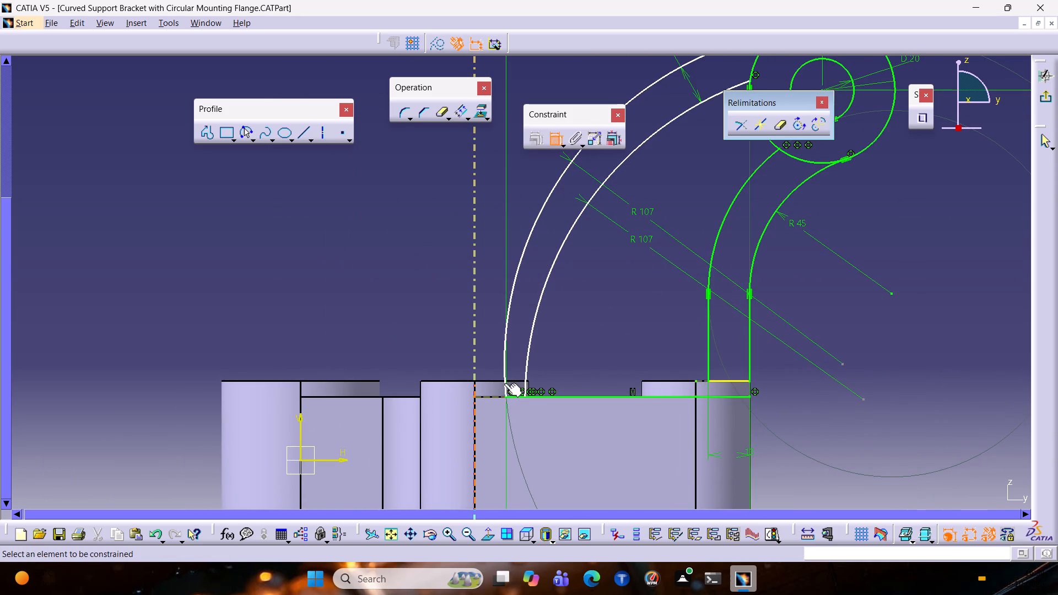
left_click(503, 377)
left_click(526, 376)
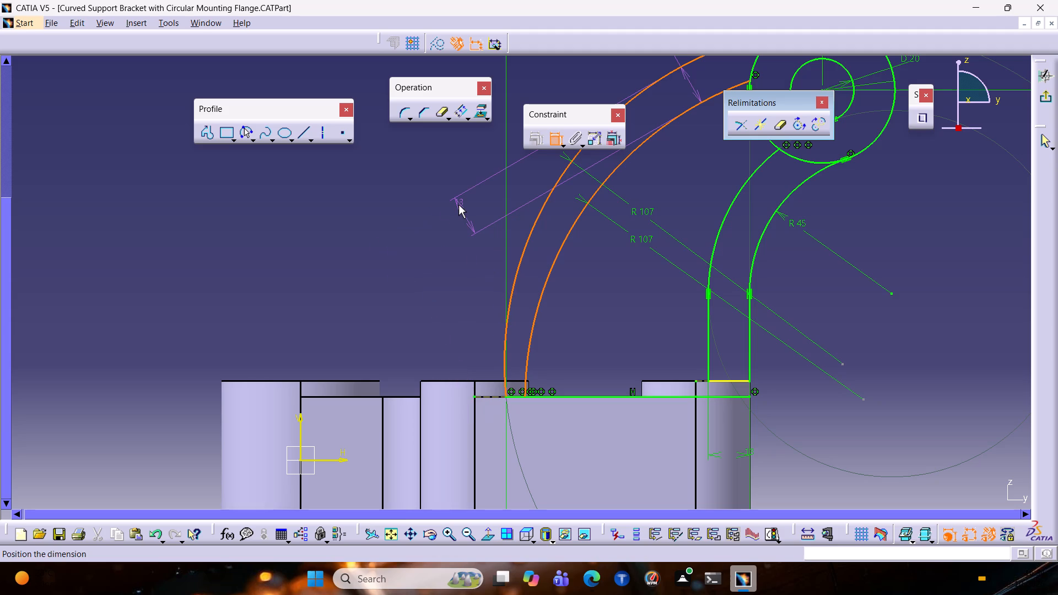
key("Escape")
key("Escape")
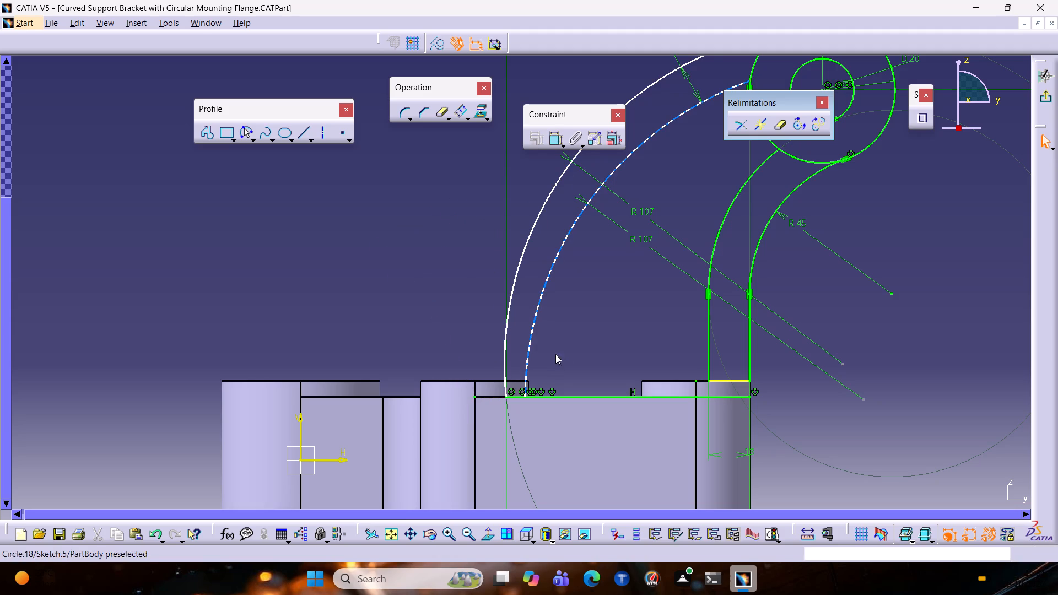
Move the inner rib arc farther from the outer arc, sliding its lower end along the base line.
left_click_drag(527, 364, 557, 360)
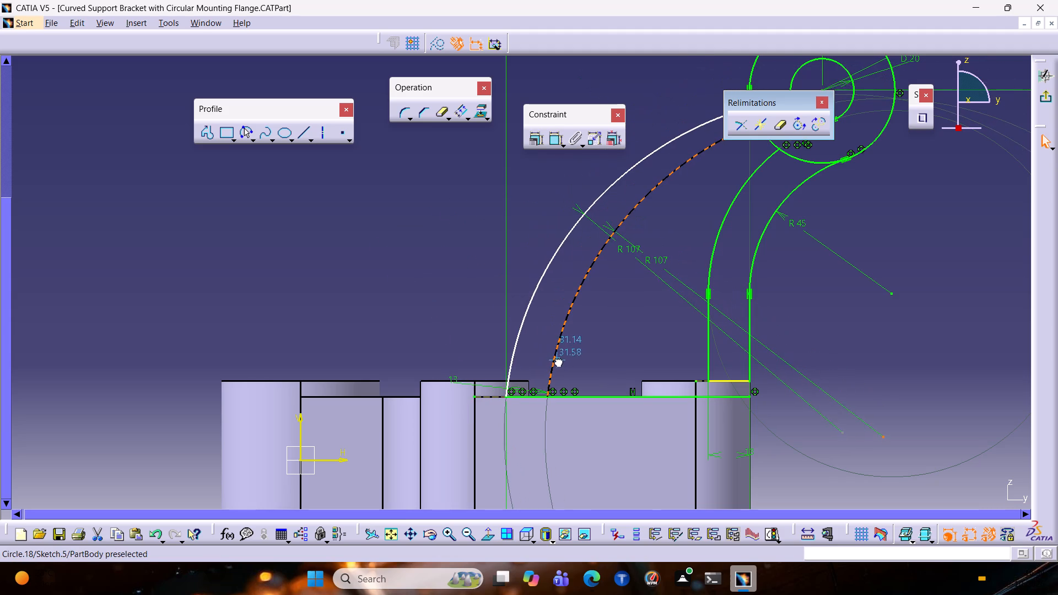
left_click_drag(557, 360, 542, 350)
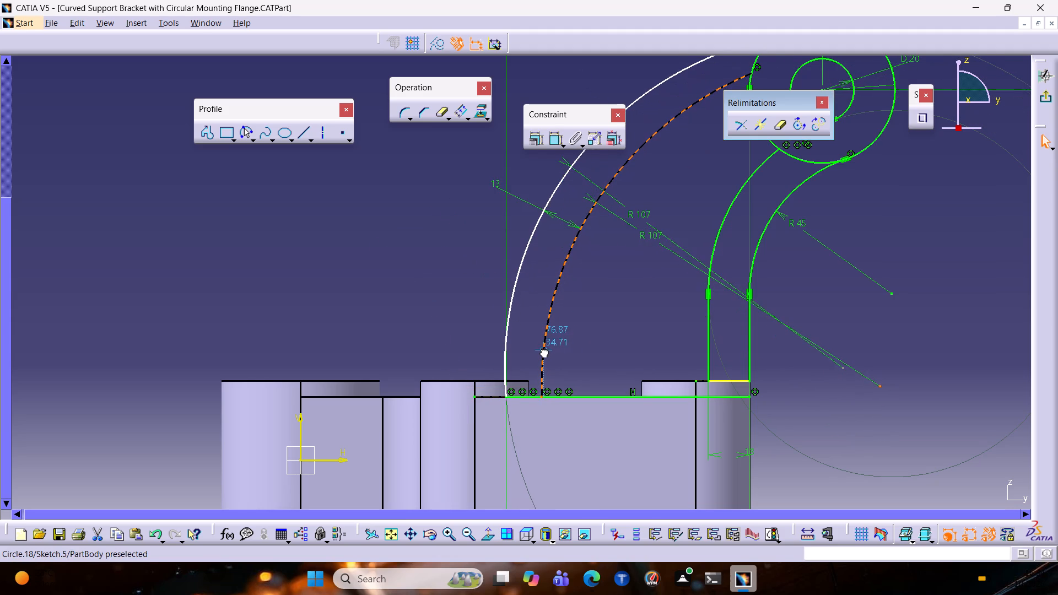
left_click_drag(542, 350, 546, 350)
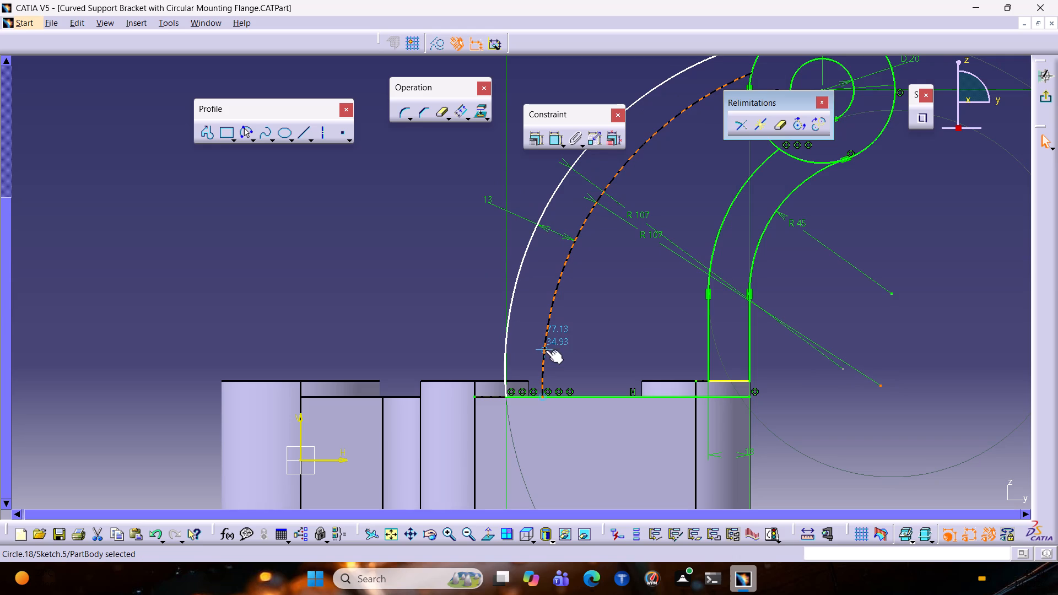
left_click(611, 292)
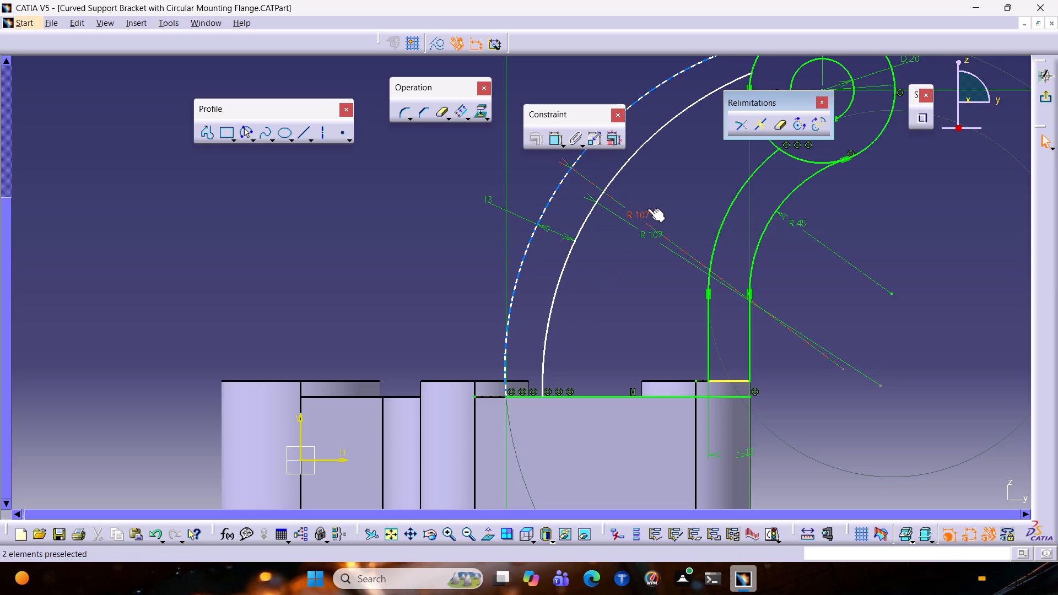
Delete the inner and outer 107 mm radius rib arcs.
middle_click_drag(693, 182, 646, 222)
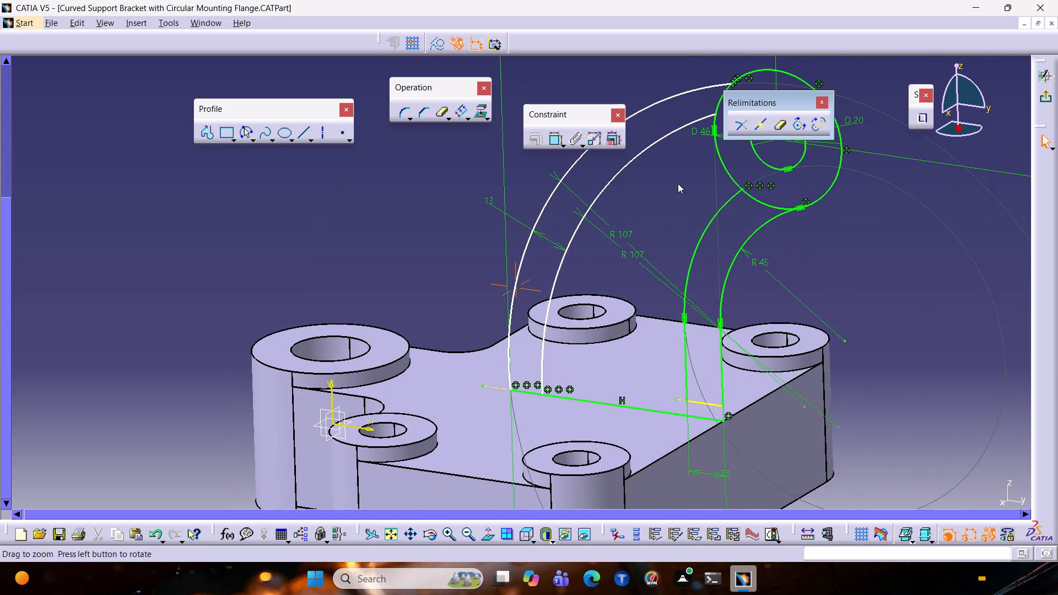
middle_click_drag(678, 183, 663, 207, "ctrl")
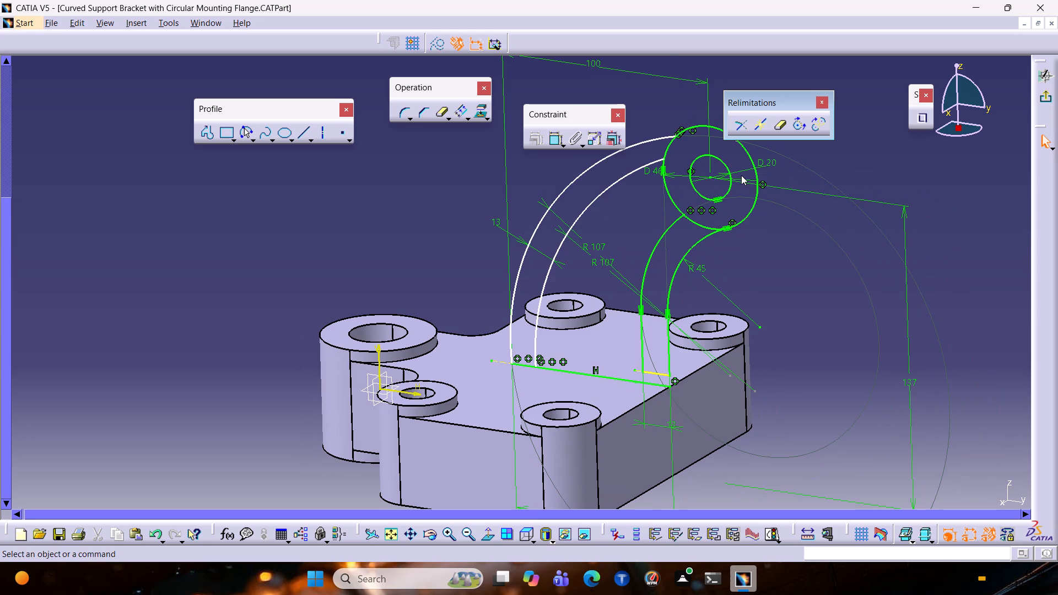
left_click(562, 242)
key("Delete")
left_click(531, 241)
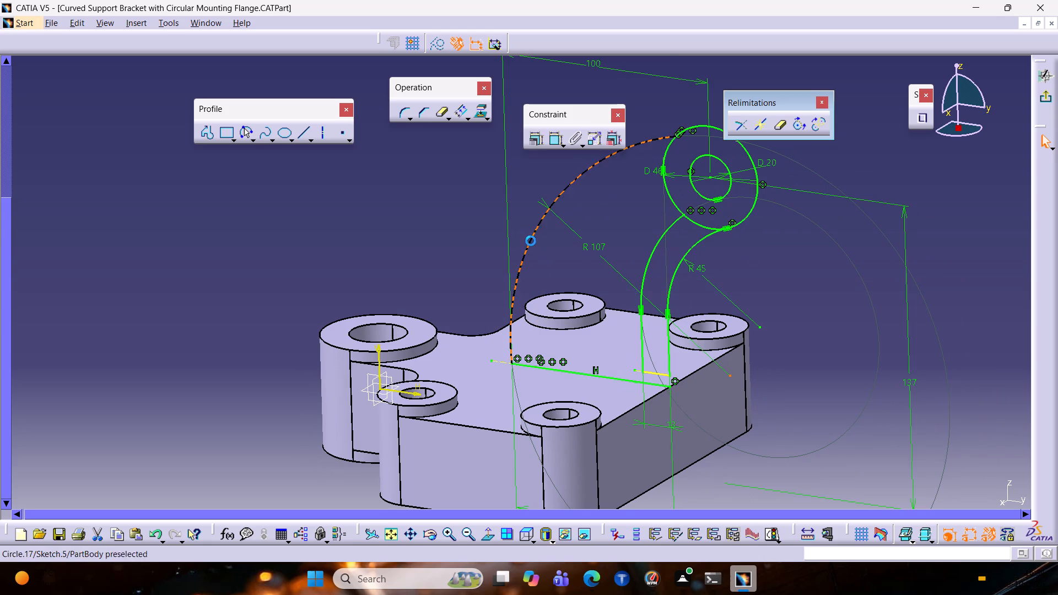
key("Delete")
Delete the deleted rib arcs' leftover points and coincidence constraints along the base line, around the arcs' former lower ends.
left_click(540, 362)
key("Delete")
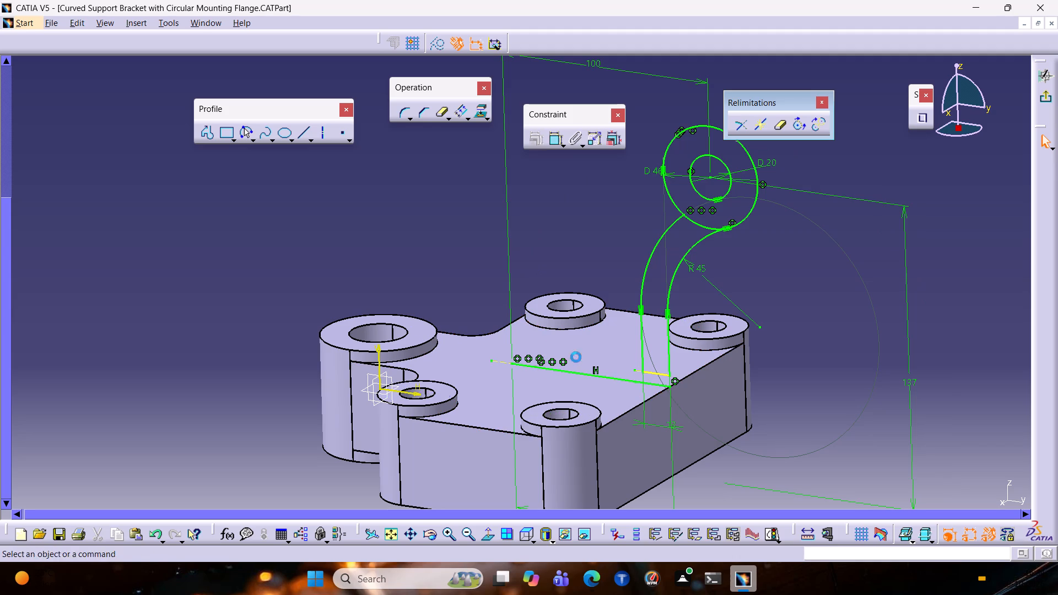
left_click(565, 361)
key("Delete")
left_click(563, 361)
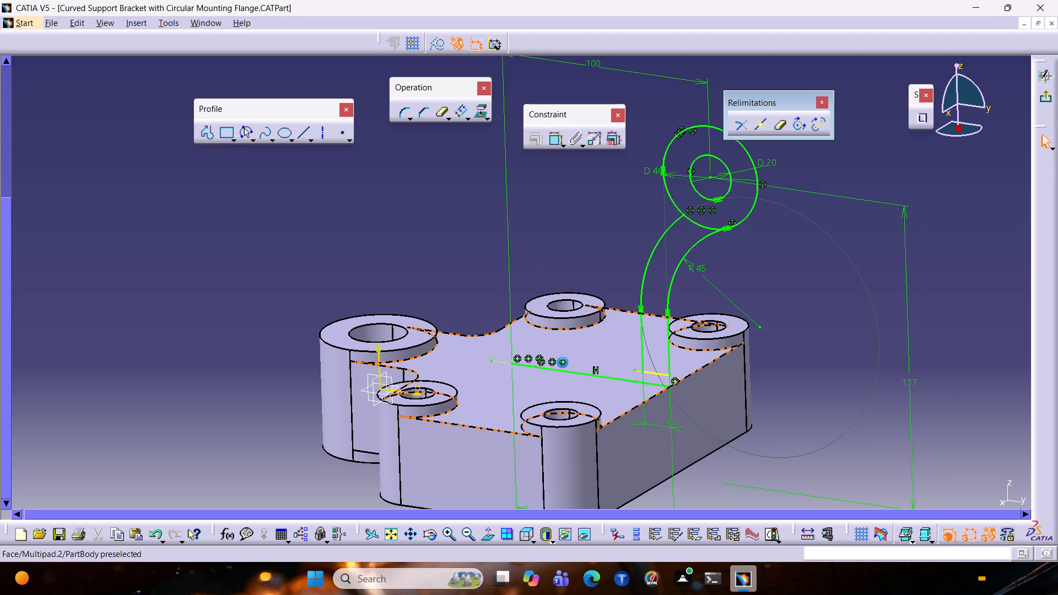
key("Delete")
left_click(547, 362)
key("Delete")
left_click(536, 357)
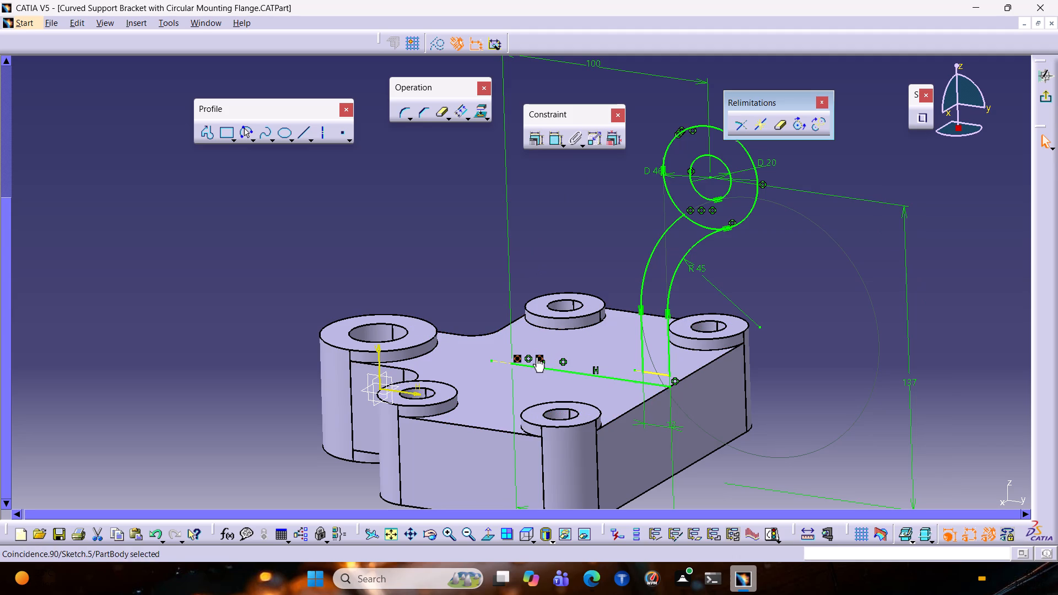
key("Delete")
left_click(526, 357)
key("Delete")
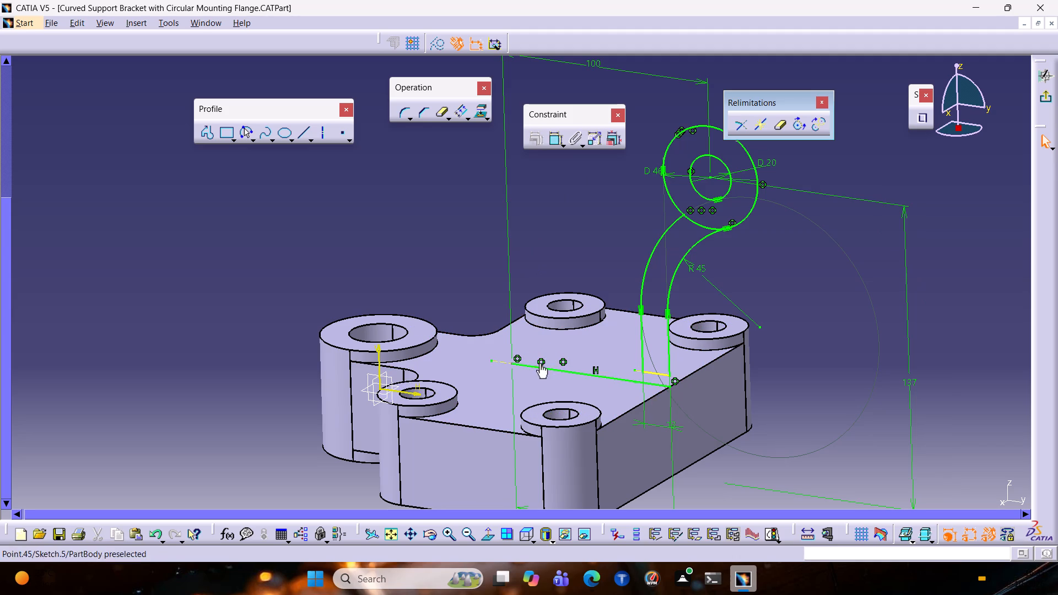
left_click(543, 363)
key("Delete")
left_click(562, 362)
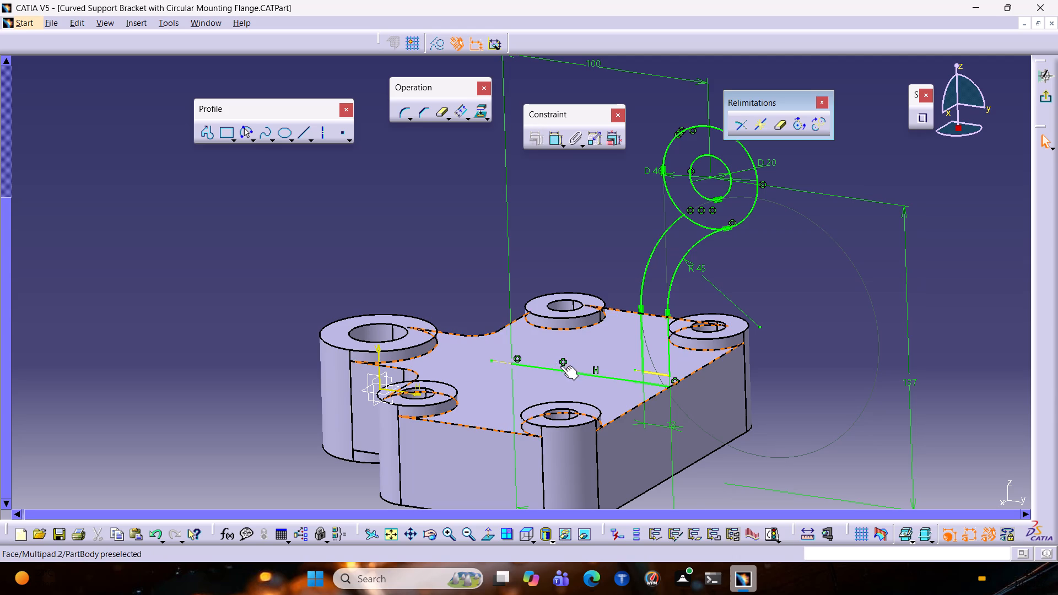
key("Delete")
left_click(562, 361)
key("Delete")
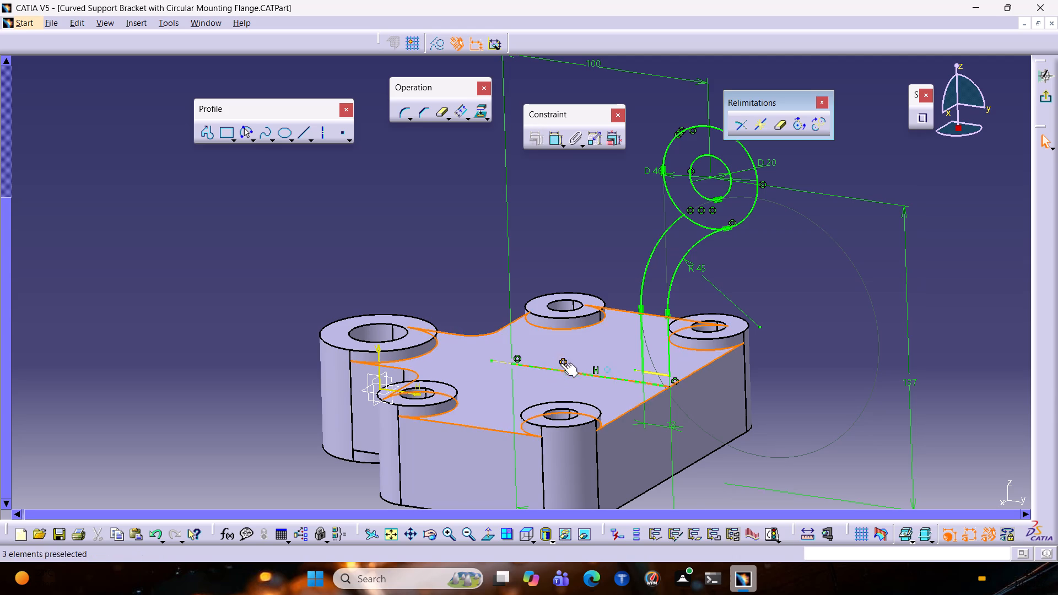
left_click(560, 363)
key("Delete")
left_click(514, 358)
key("Delete")
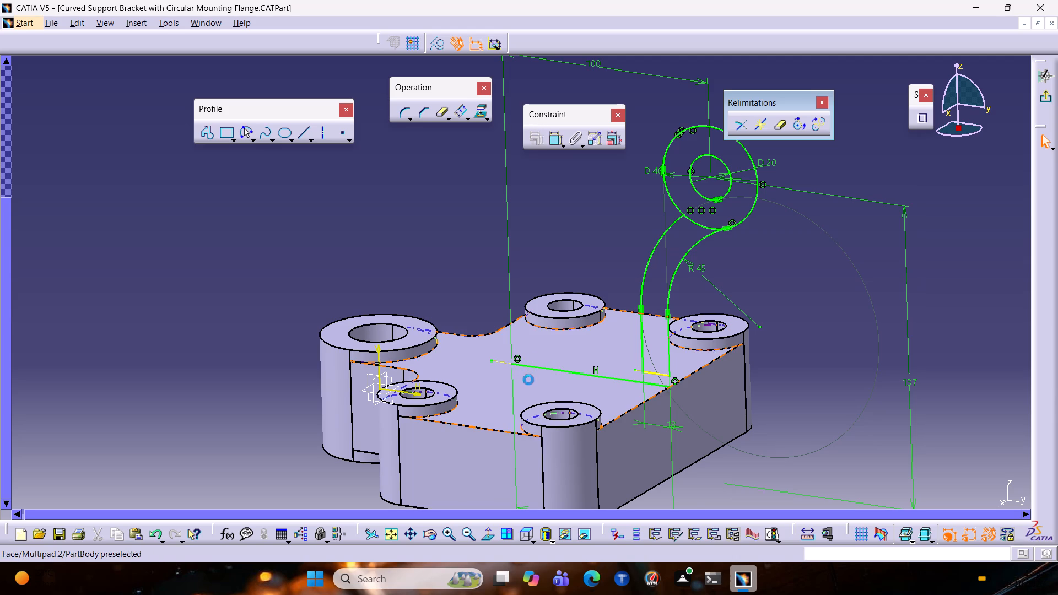
left_click(517, 361)
key("Delete")
left_click(490, 534)
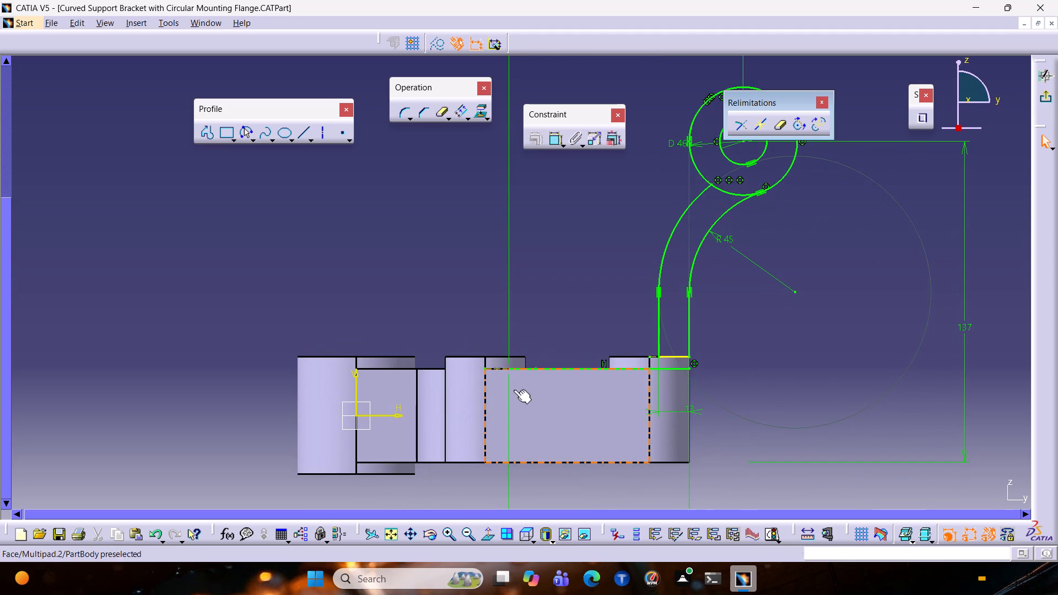
middle_click_drag(605, 252, 530, 326)
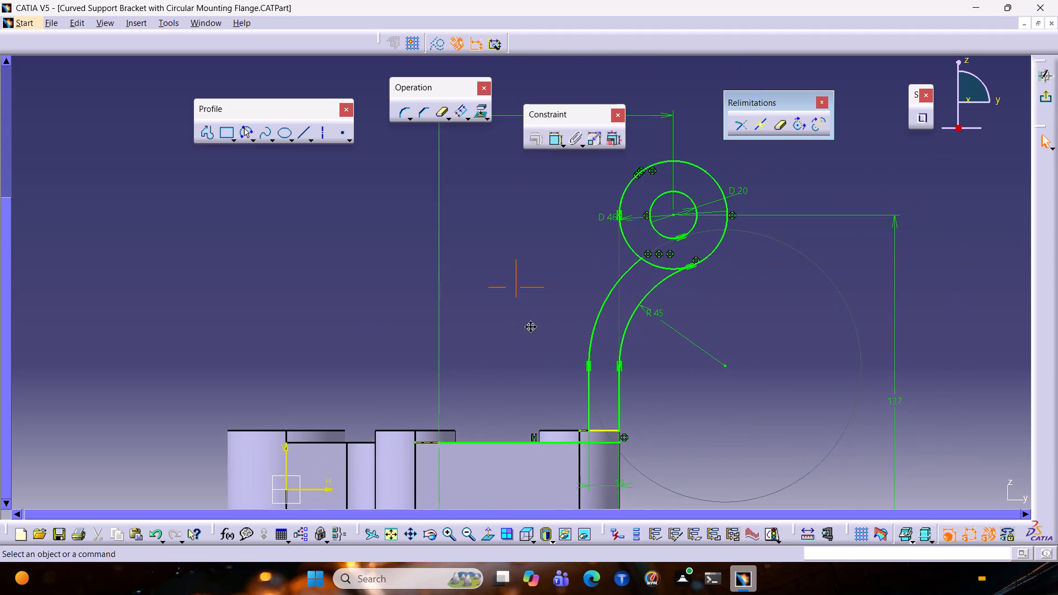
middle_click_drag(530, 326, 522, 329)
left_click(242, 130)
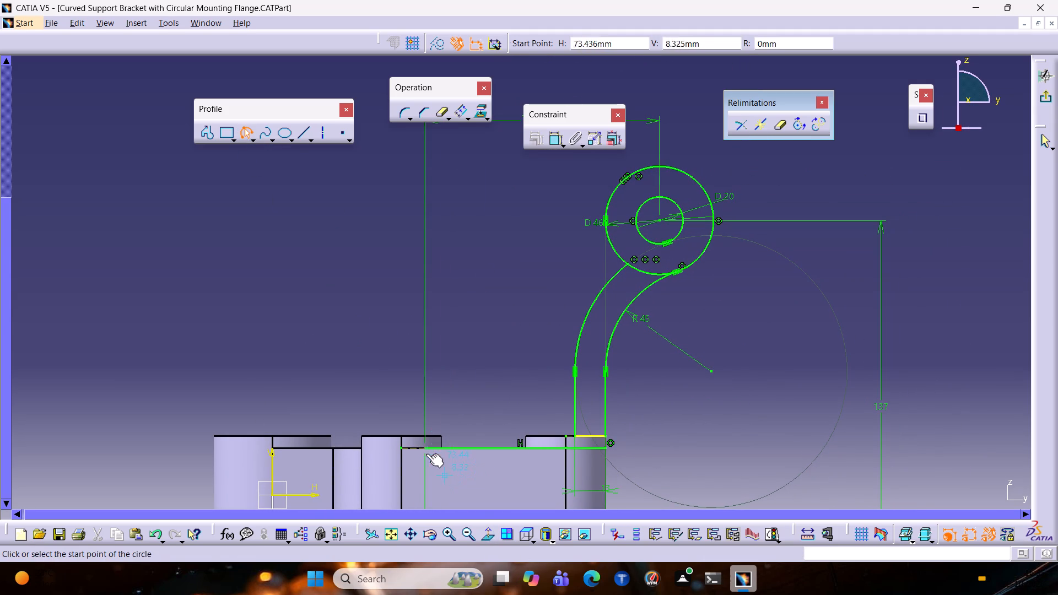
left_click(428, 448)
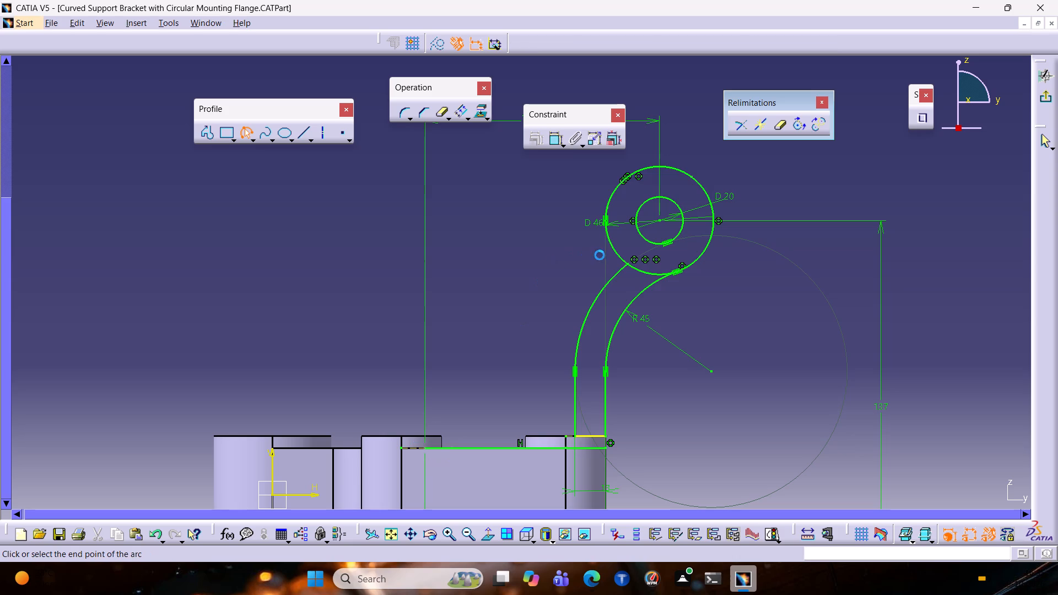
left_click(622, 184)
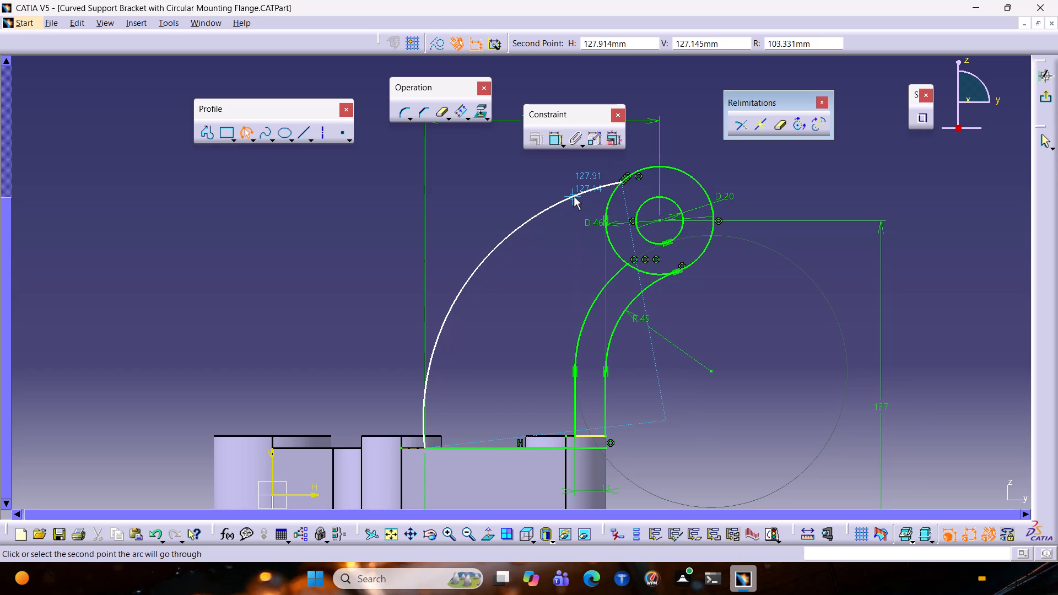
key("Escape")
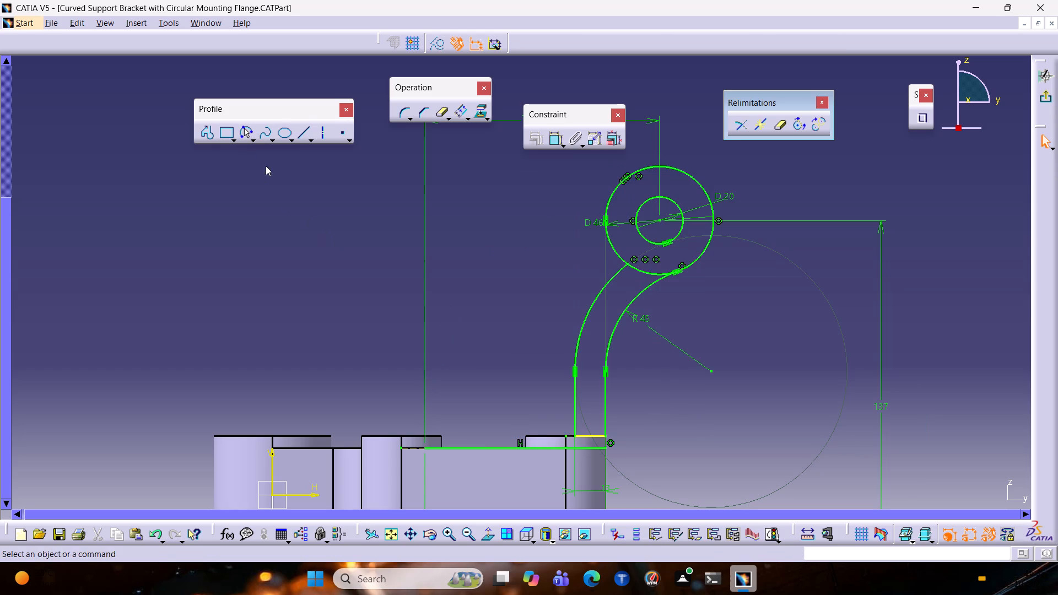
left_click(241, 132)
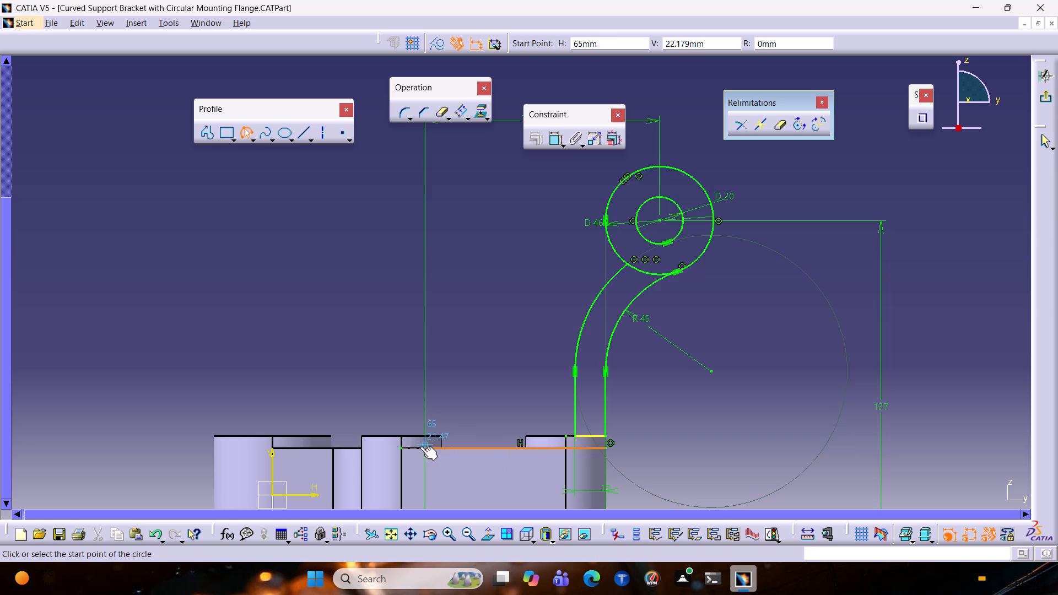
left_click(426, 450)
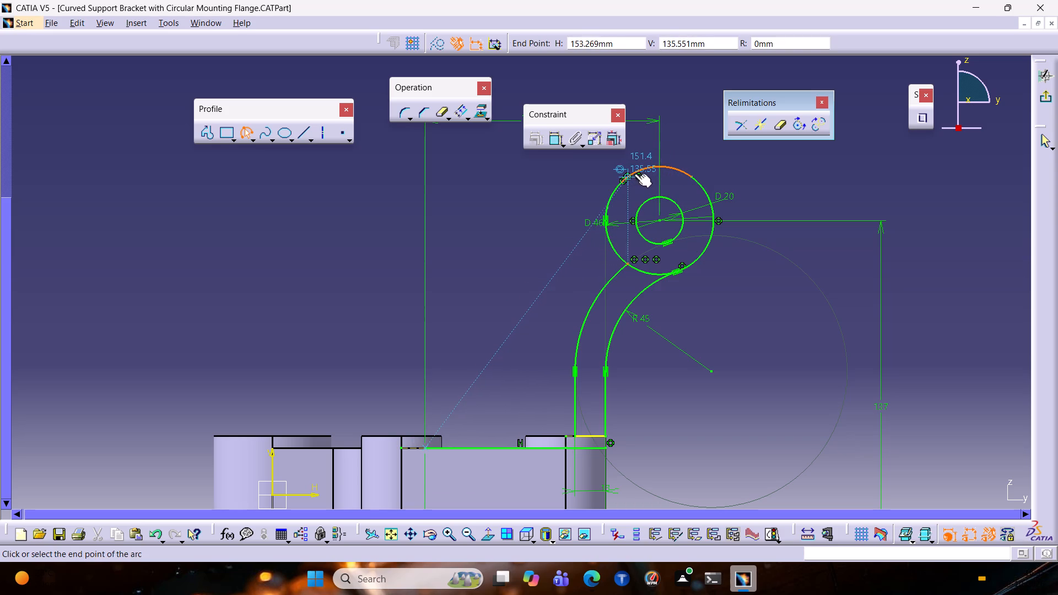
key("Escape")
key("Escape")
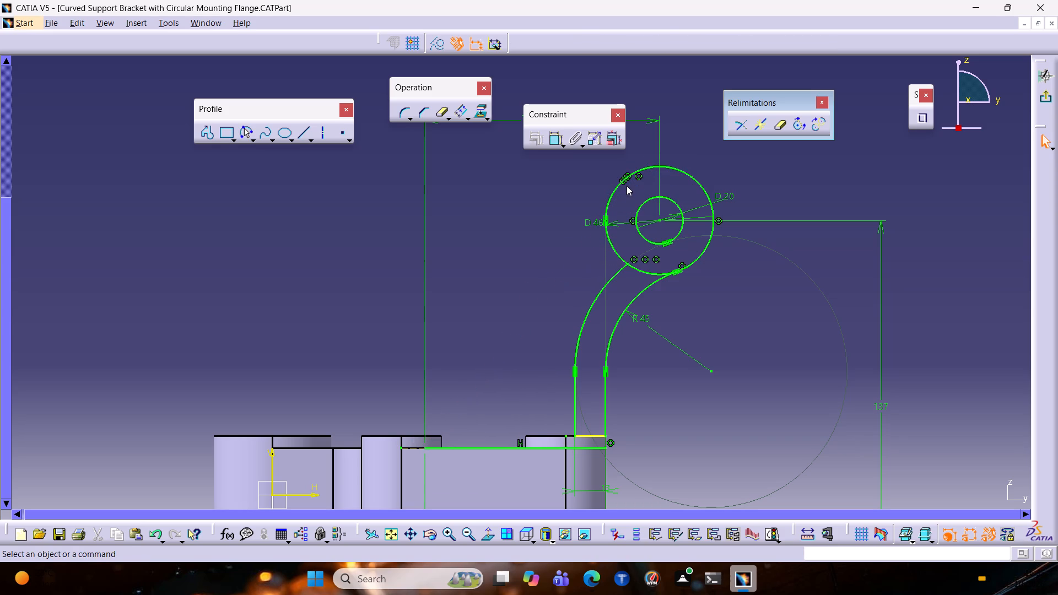
Delete a leftover coincidence constraint on the boss's 46 mm circle, at the deleted rib arc's former upper end.
middle_click_drag(635, 201, 660, 176, "ctrl")
middle_click_drag(660, 177, 584, 285)
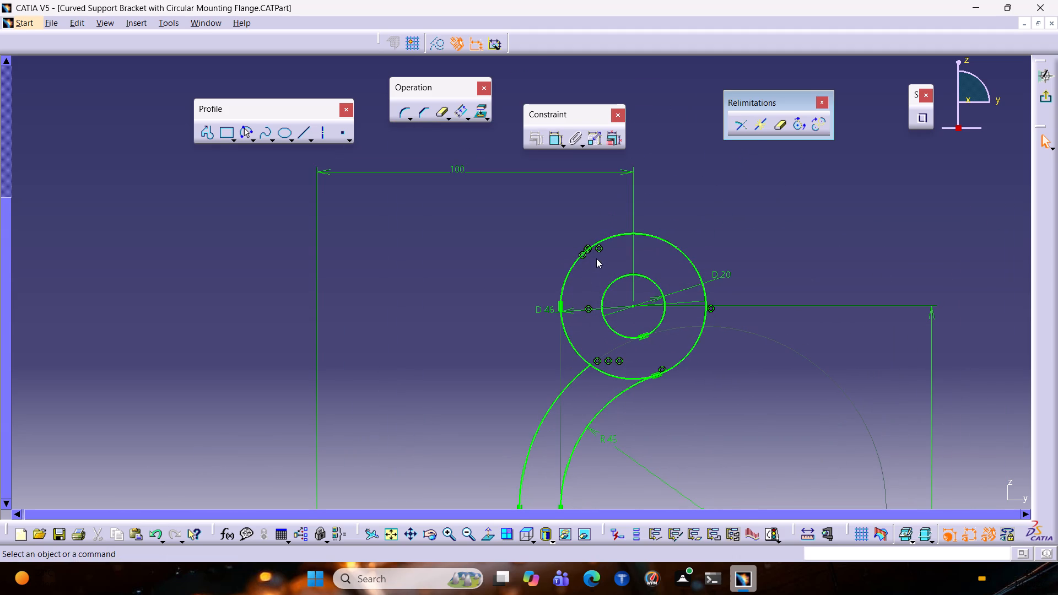
left_click(598, 247)
key("Delete")
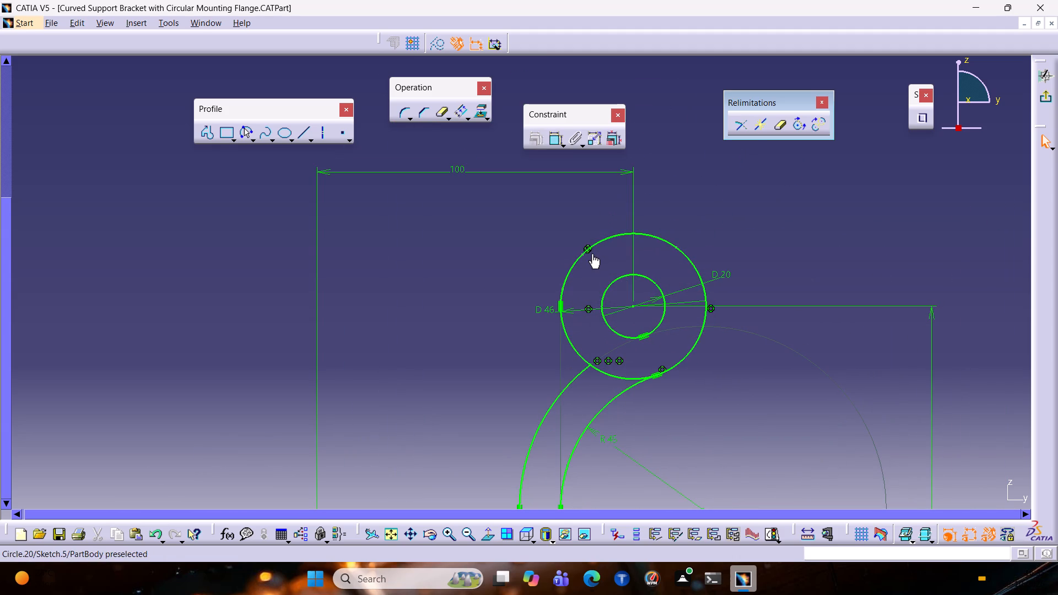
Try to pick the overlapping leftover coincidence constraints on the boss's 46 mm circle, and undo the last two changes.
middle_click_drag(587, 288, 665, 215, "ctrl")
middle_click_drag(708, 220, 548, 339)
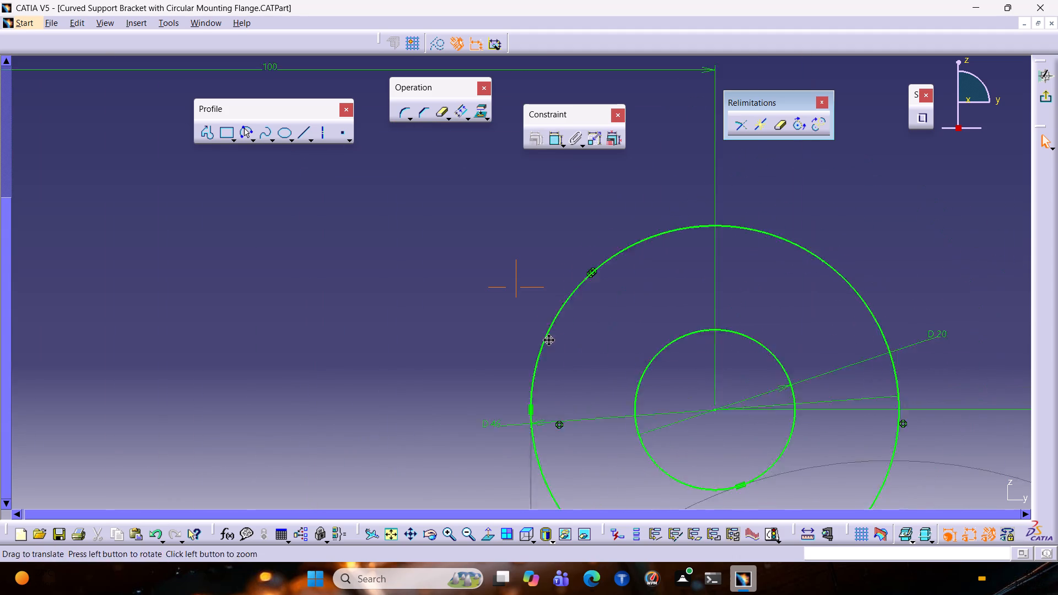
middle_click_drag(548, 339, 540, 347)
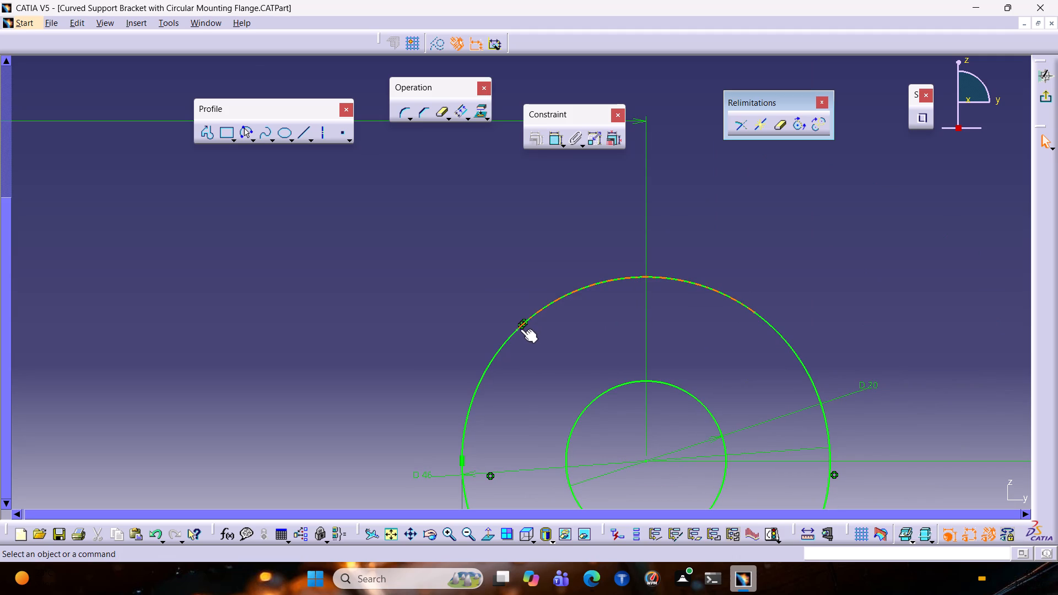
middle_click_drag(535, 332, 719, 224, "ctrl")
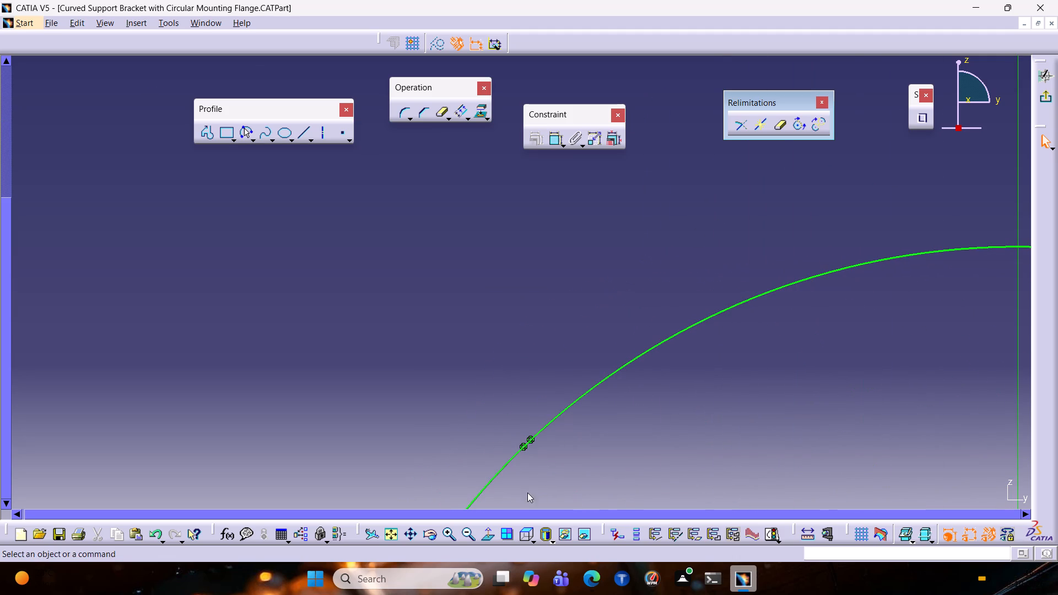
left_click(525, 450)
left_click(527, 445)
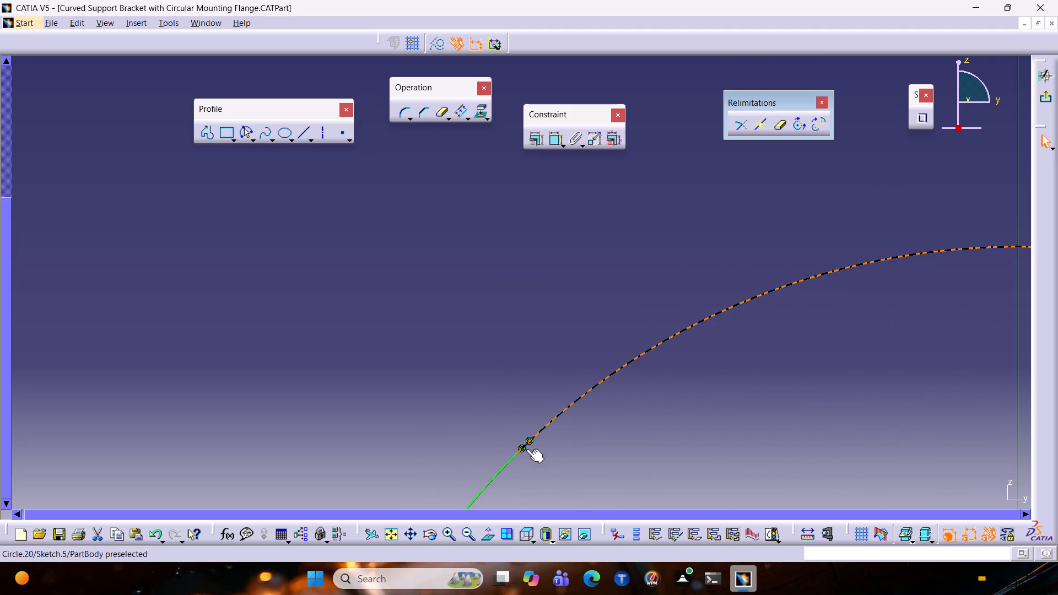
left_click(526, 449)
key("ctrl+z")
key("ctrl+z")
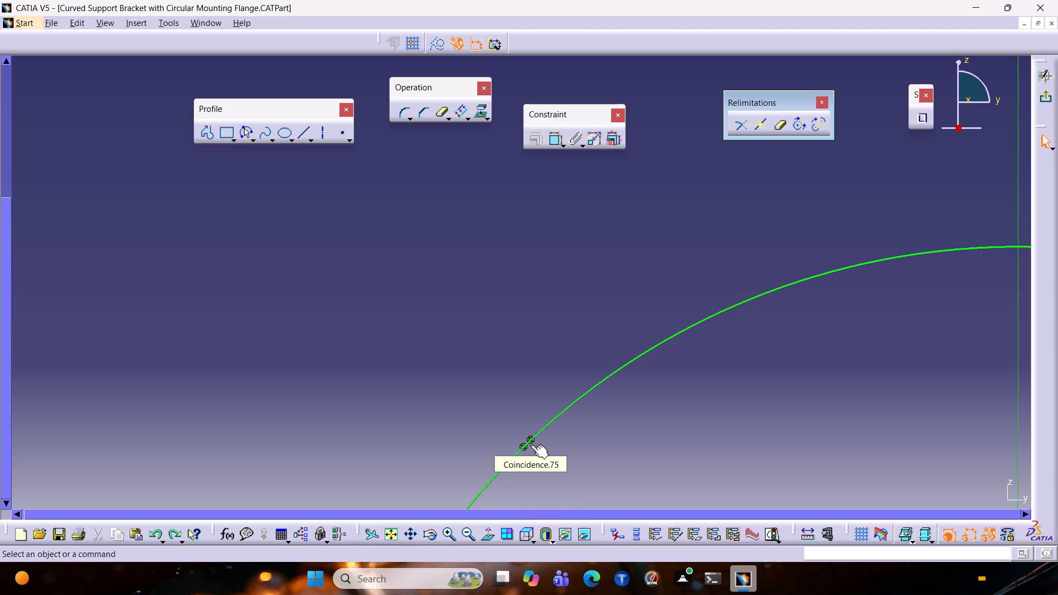
Select a remaining coincidence constraint on the boss's 46 mm circle, at the deleted rib arc's former upper end.
middle_click_drag(590, 293, 571, 362, "ctrl")
scroll(571, 362, "down", 1)
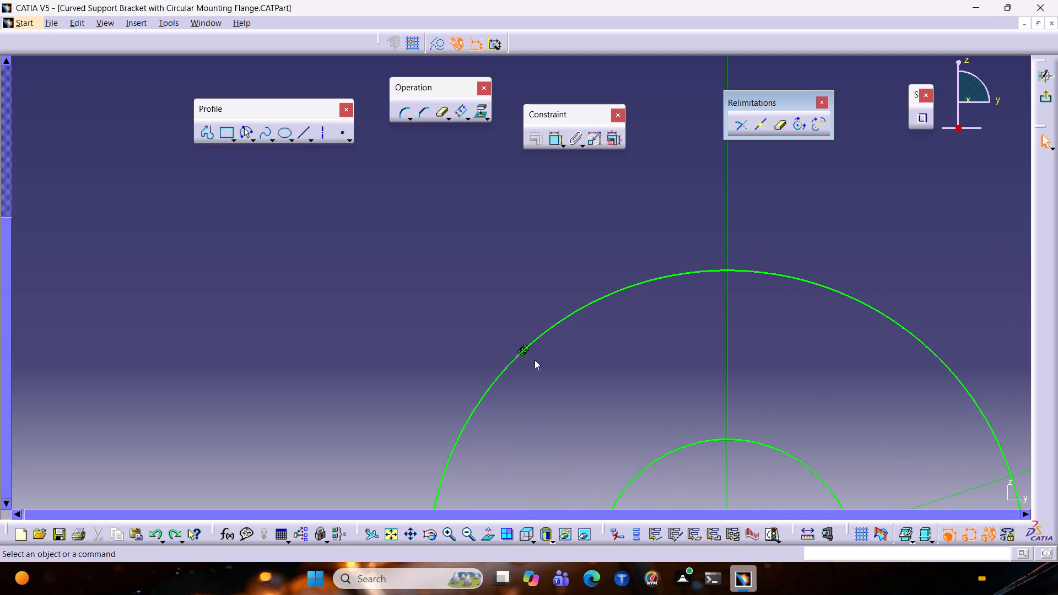
left_click(521, 347)
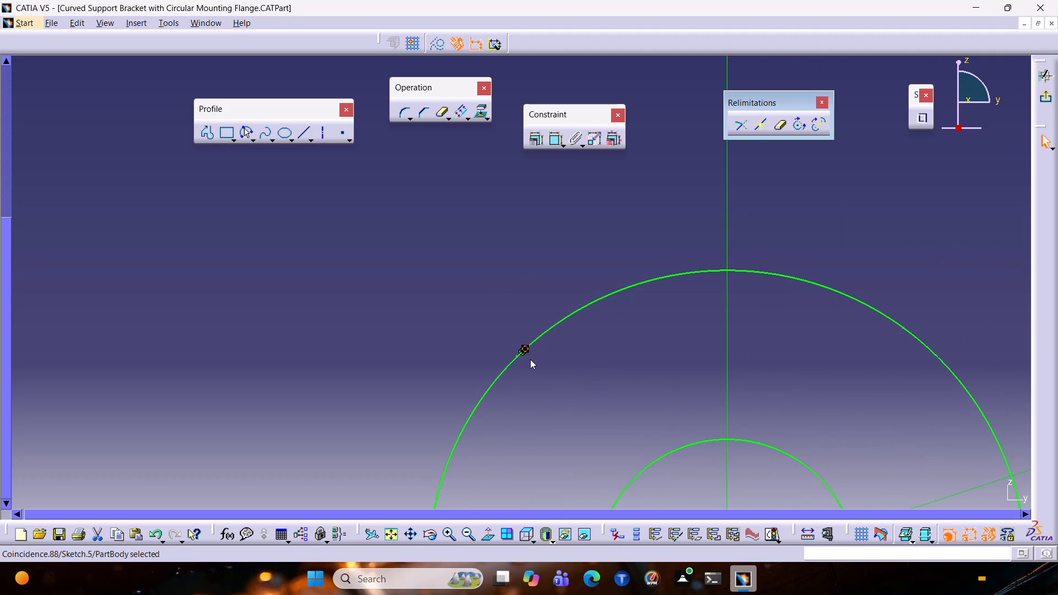
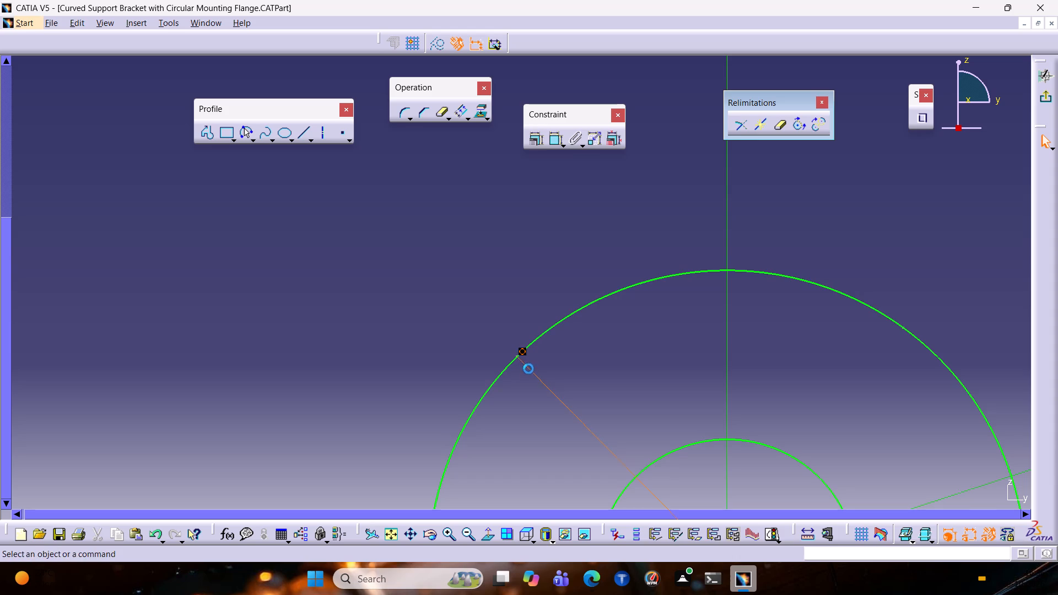
Draw a 107 mm radius three-point arc from the base line's left end to the top of the boss's 46 mm circle.
middle_click_drag(512, 295, 497, 380, "ctrl")
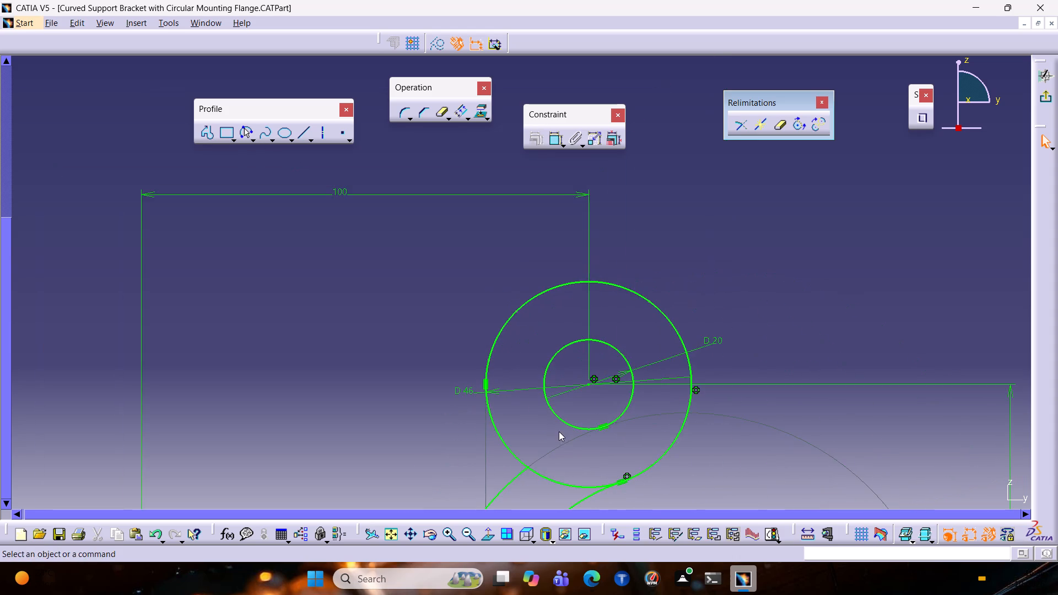
middle_click_drag(543, 436, 618, 232)
middle_click_drag(614, 182, 597, 257, "ctrl")
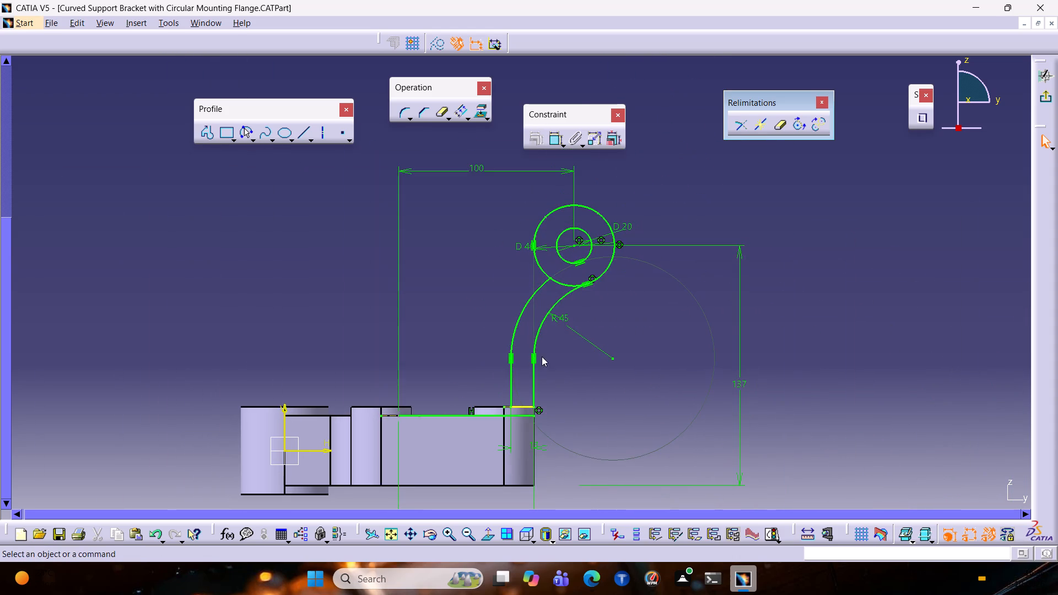
middle_click_drag(542, 358, 572, 386)
left_click(485, 532)
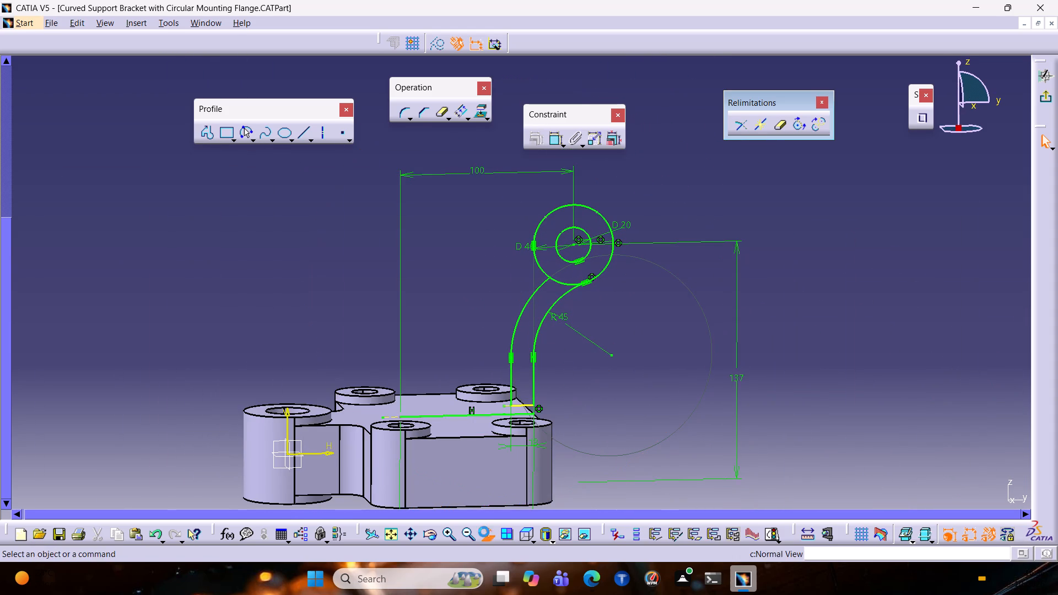
middle_click_drag(492, 295, 515, 246, "ctrl")
middle_click_drag(511, 262, 504, 305, "ctrl")
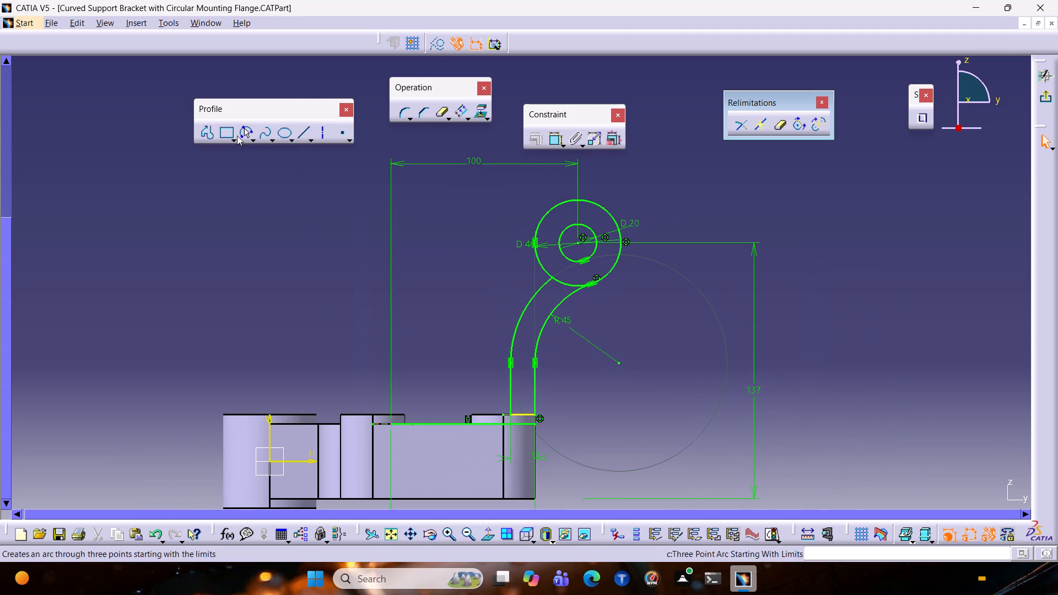
left_click(245, 133)
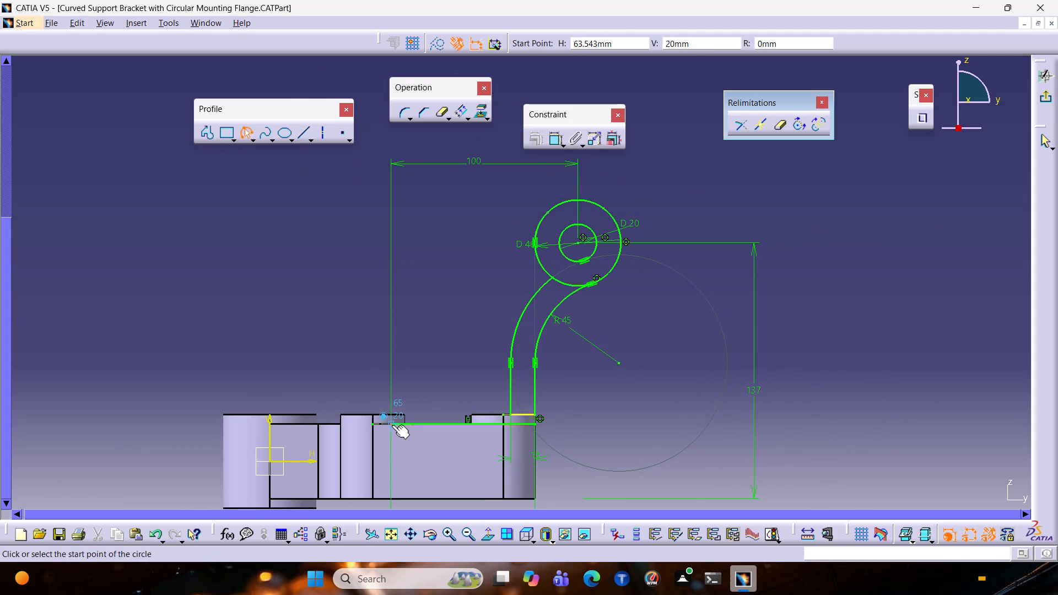
middle_click_drag(470, 391, 441, 415, "ctrl")
middle_click_drag(464, 373, 414, 402)
middle_click_drag(435, 383, 471, 347, "ctrl")
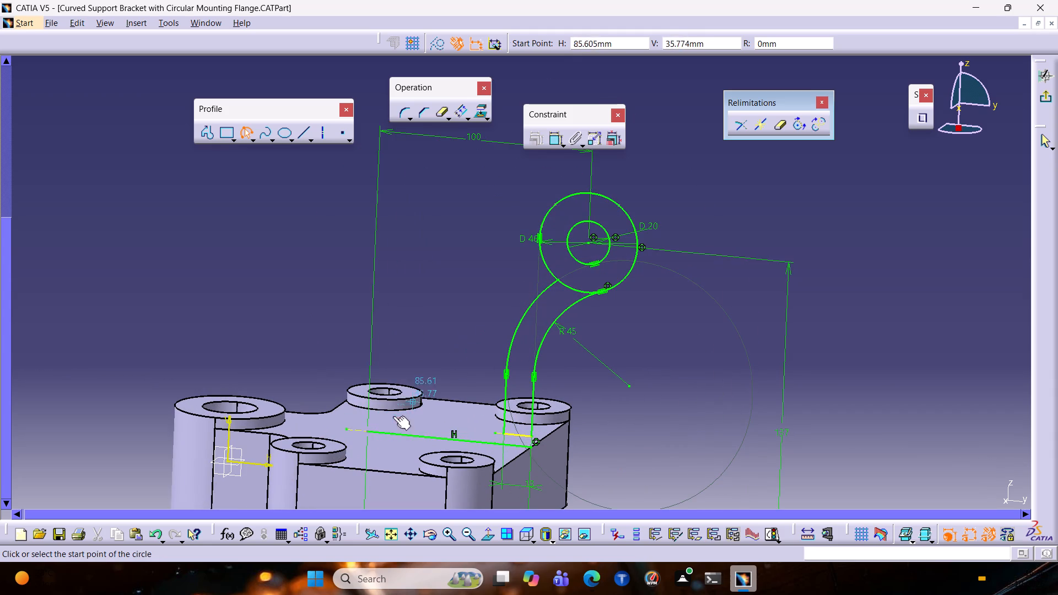
left_click(369, 431)
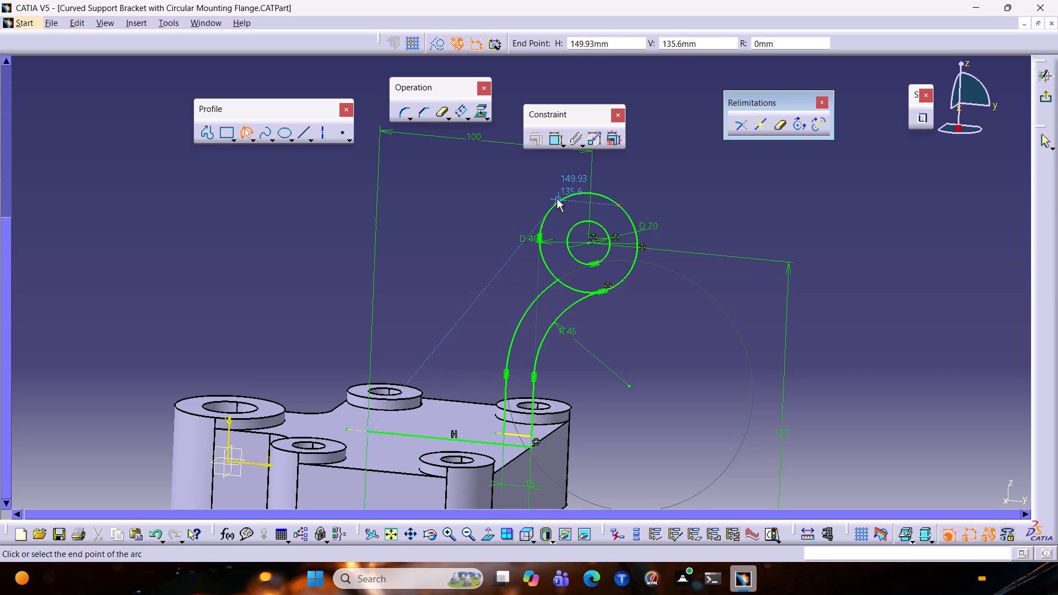
left_click(589, 191)
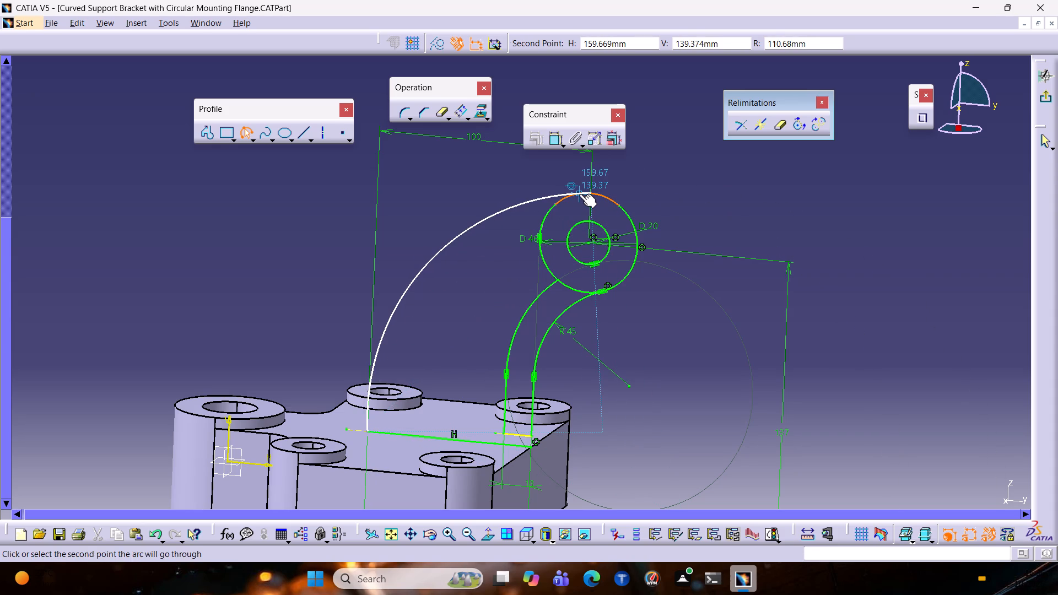
key("Tab")
key("Tab")
key("Tab")
key("Tab")
type("107")
key("Return")
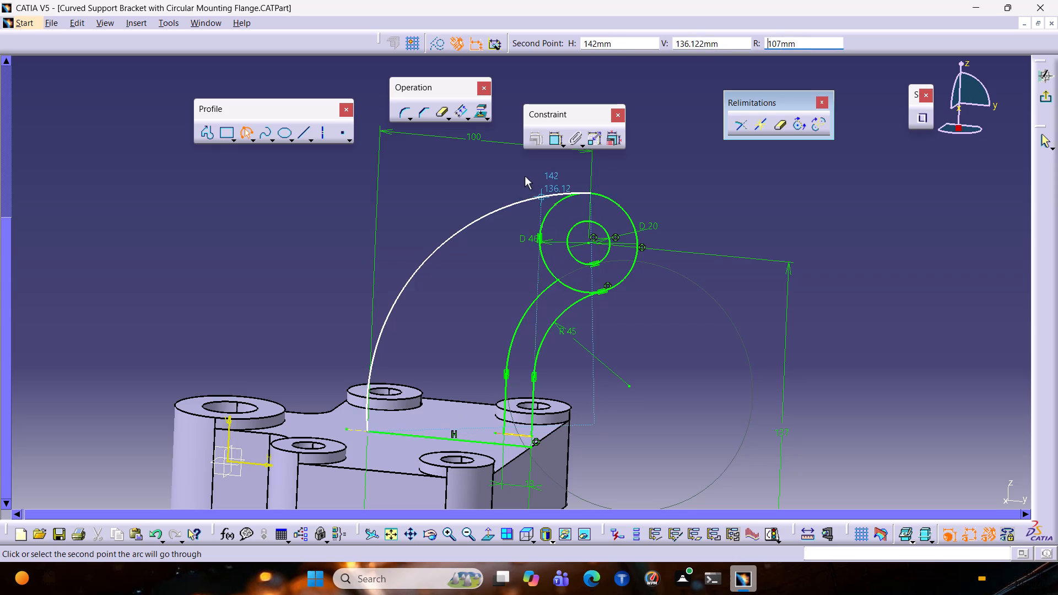
left_click(482, 209)
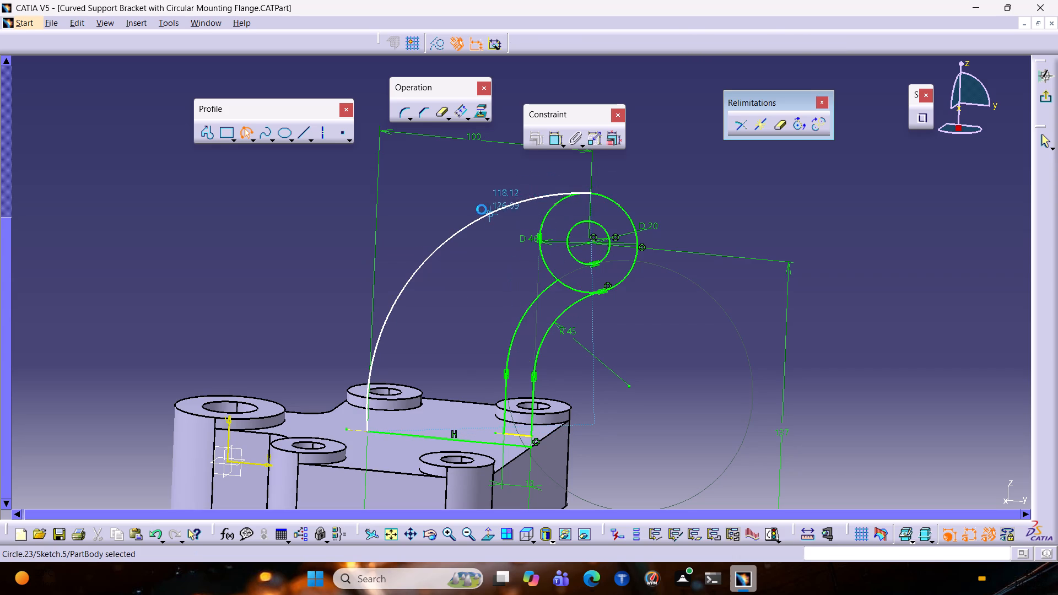
left_click(457, 324)
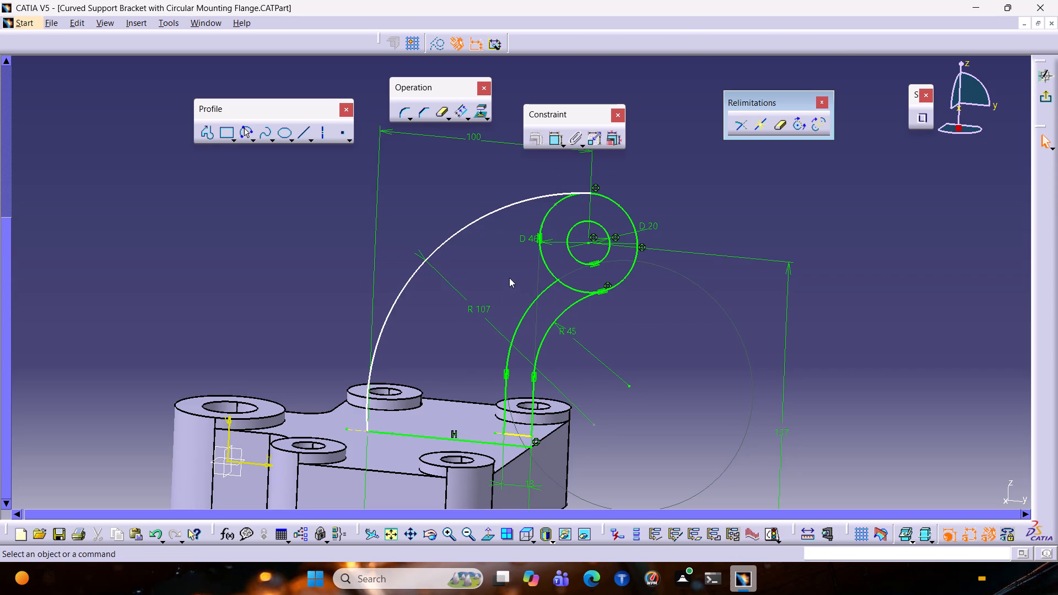
Select the 107 mm radius arc and the boss's 46 mm circle, and open the constraint definition for them.
middle_click_drag(506, 252, 489, 274, "ctrl")
middle_click_drag(696, 330, 707, 288, "ctrl")
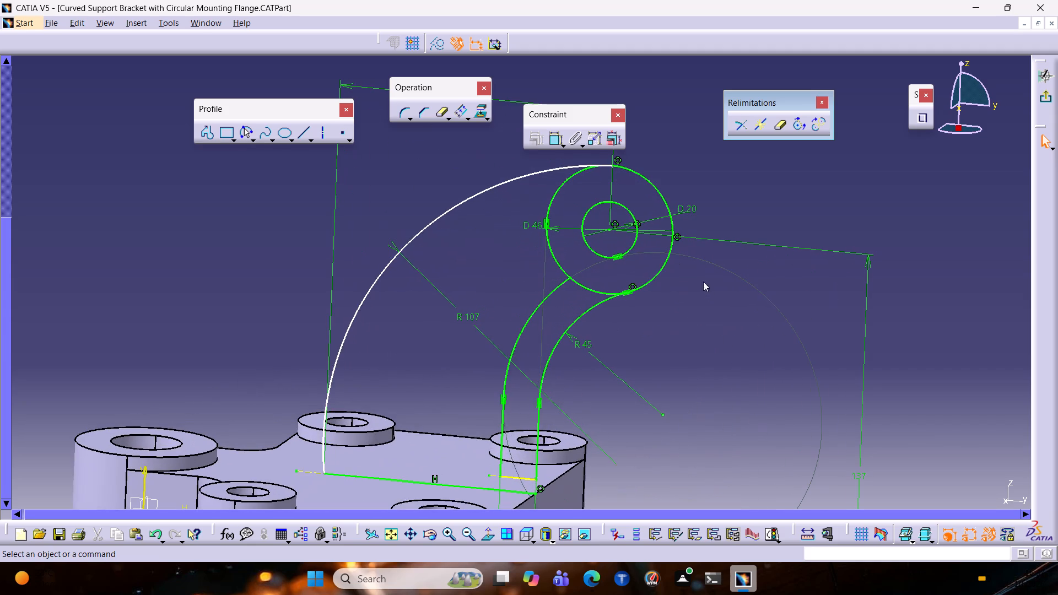
left_click(581, 166)
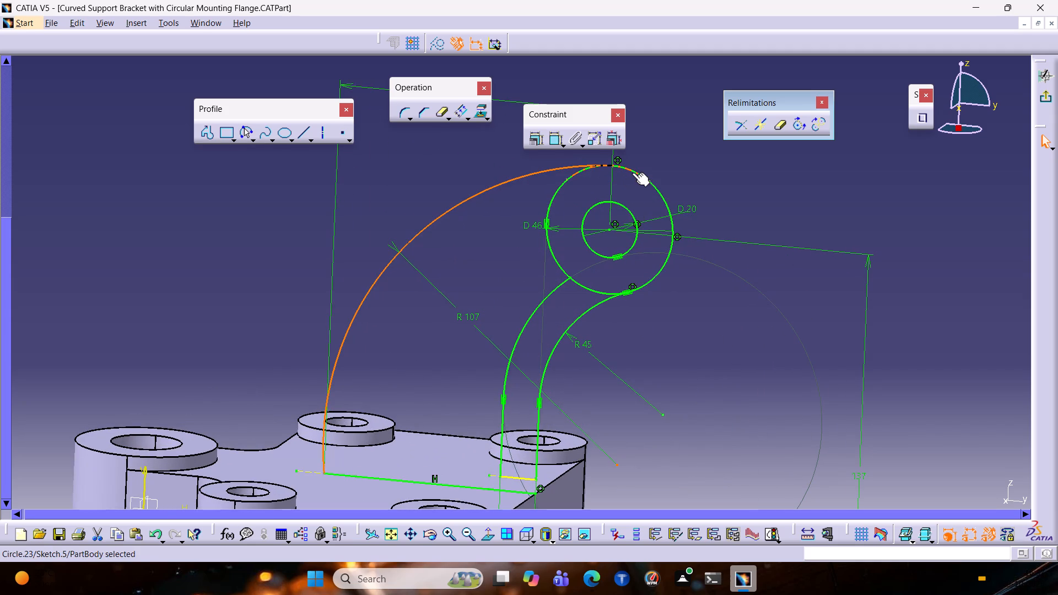
left_click(637, 175, "ctrl")
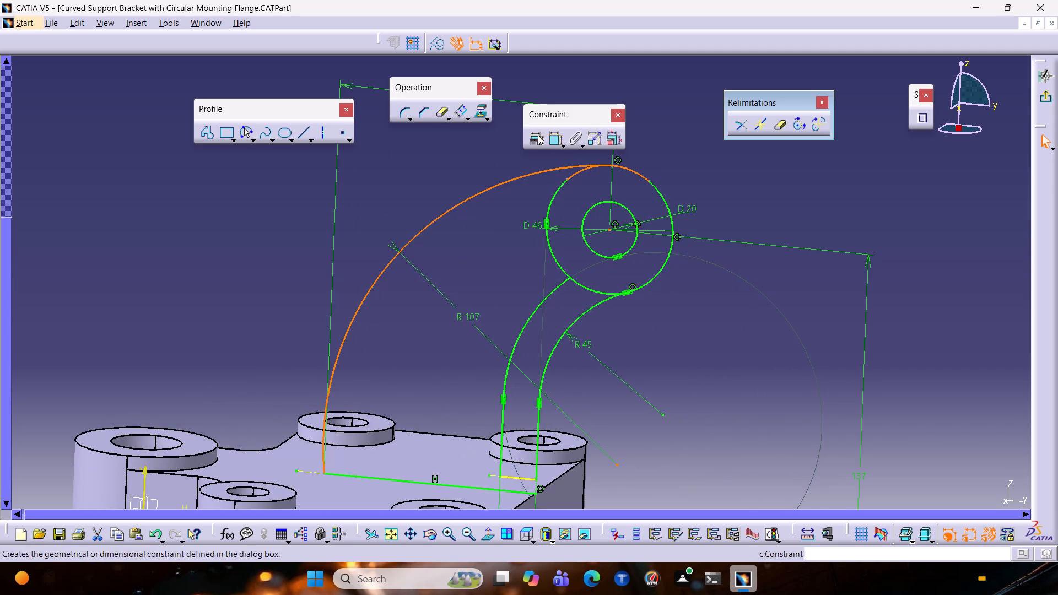
left_click(538, 137)
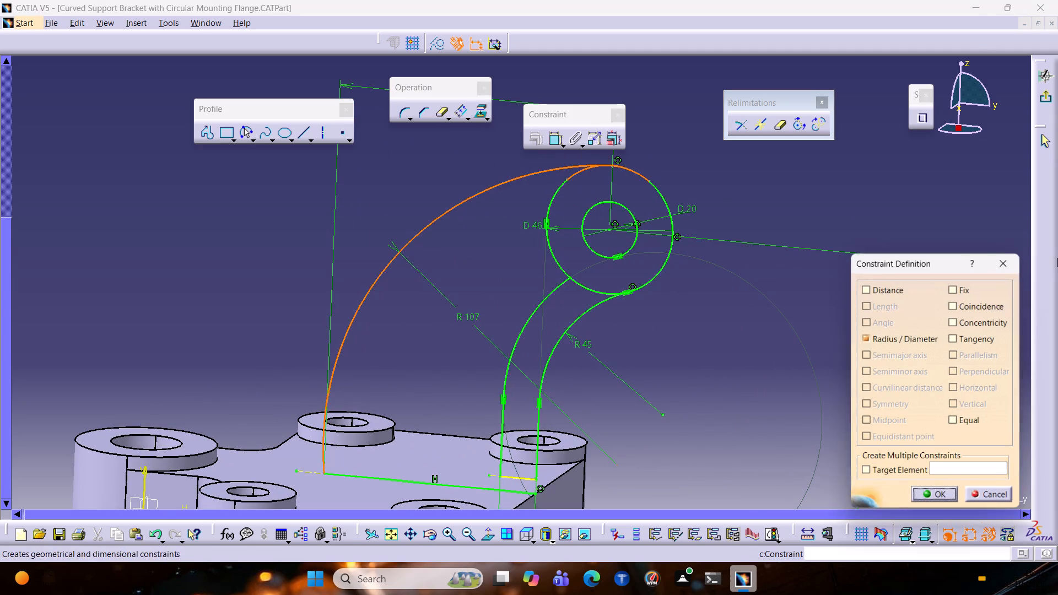
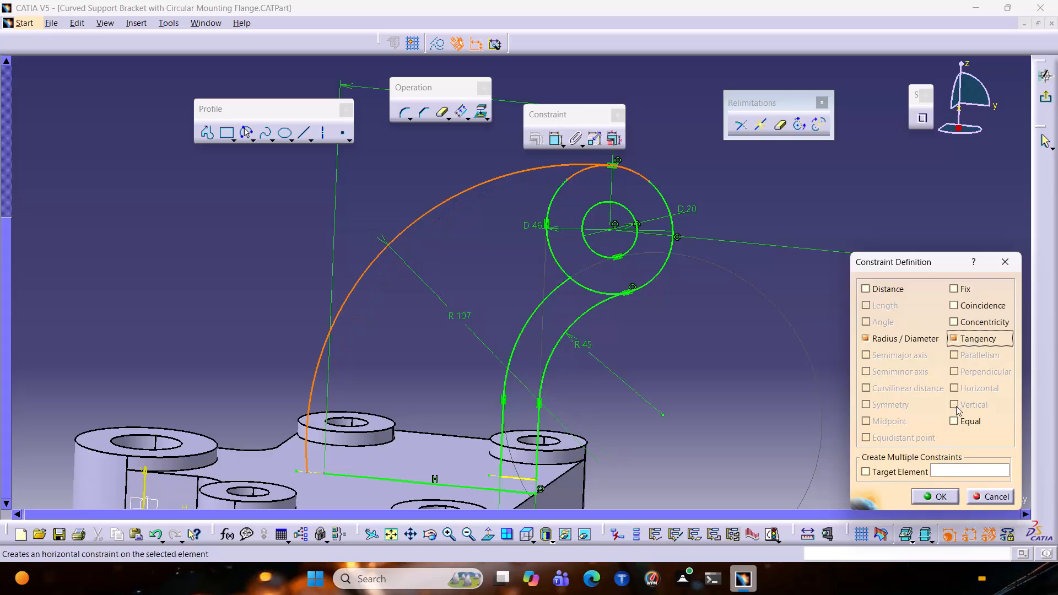
Apply the tangency constraint between the 107 mm radius arc and the boss's 46 mm circle.
left_click(940, 498)
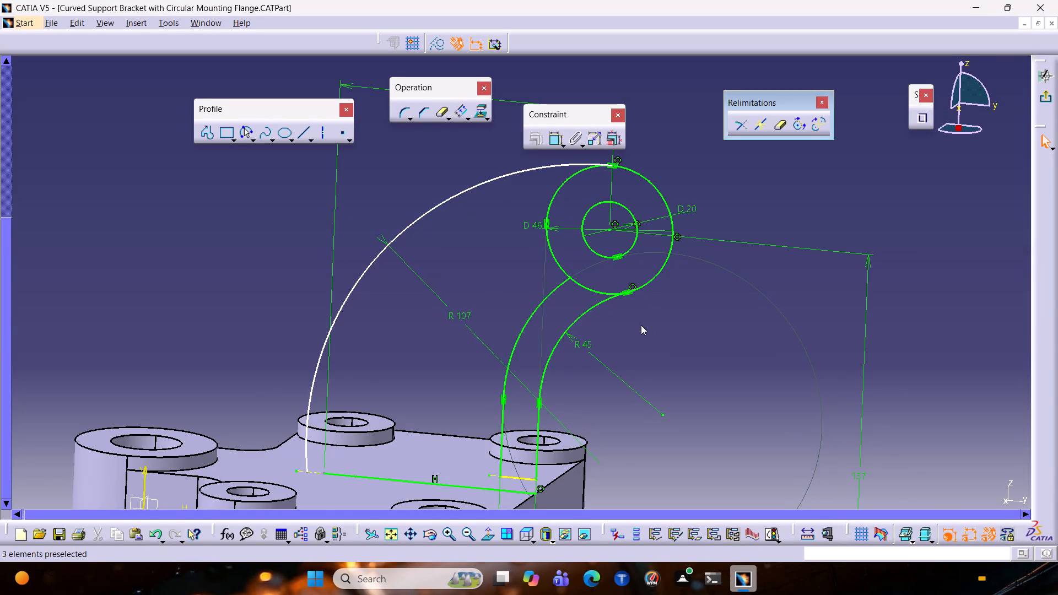
Make the lower end of the 107 mm radius arc coincident with the base line's left end.
left_click(309, 474)
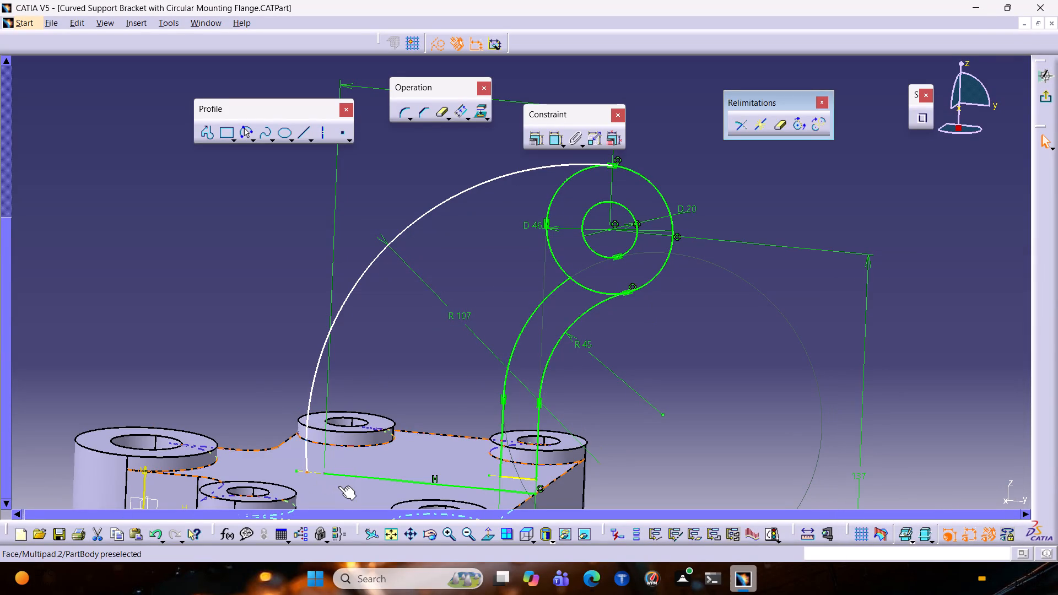
left_click(323, 474, "ctrl")
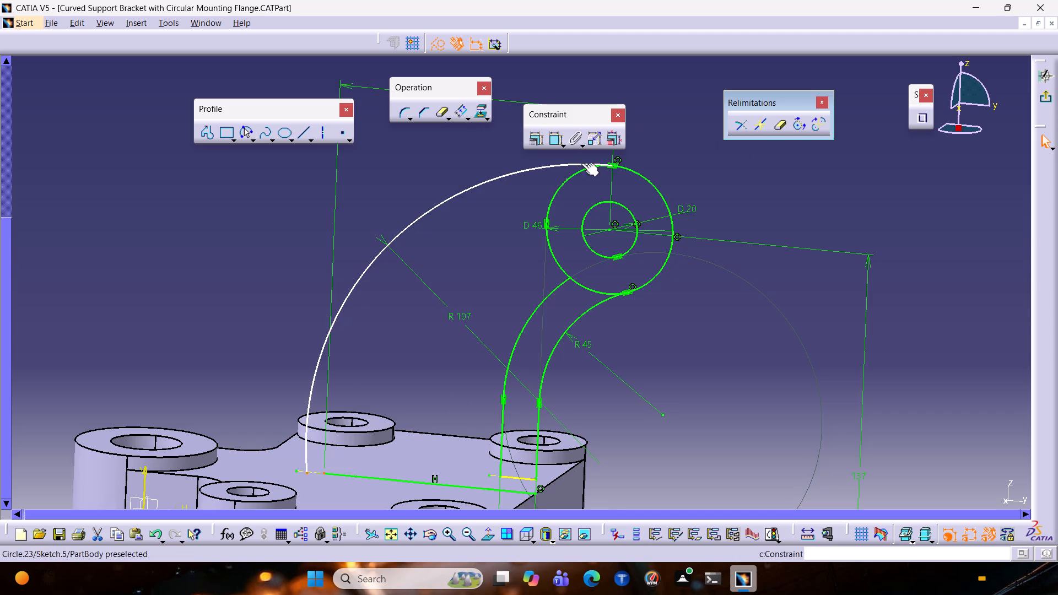
left_click(536, 142)
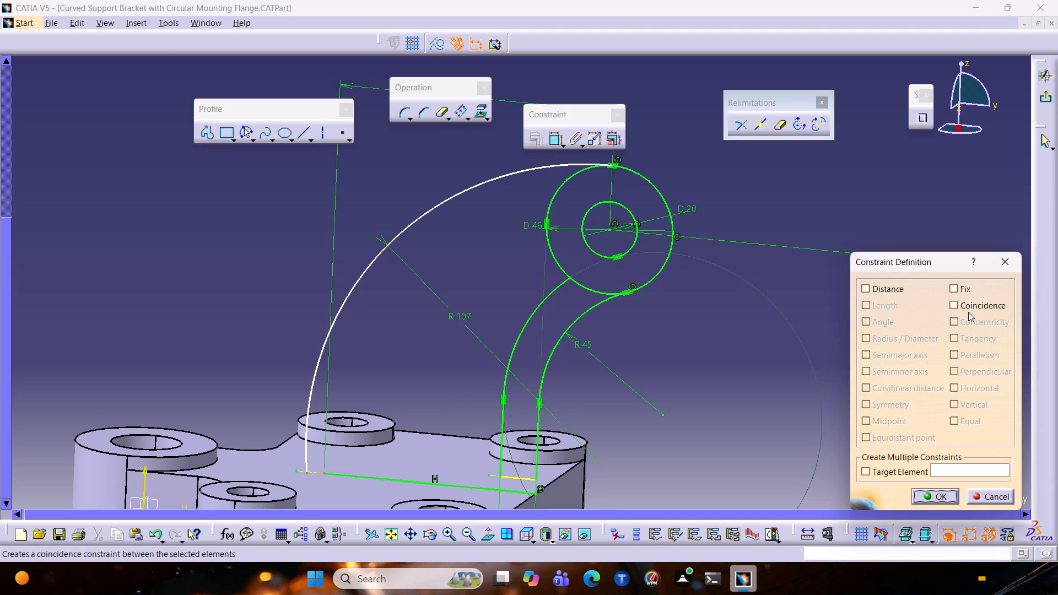
left_click(968, 311)
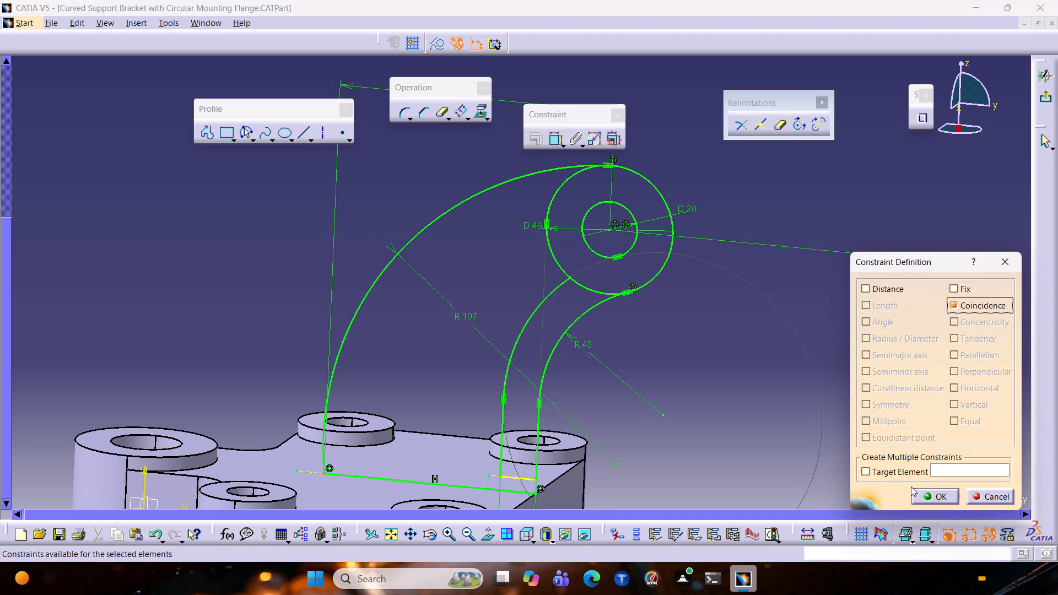
left_click(919, 497)
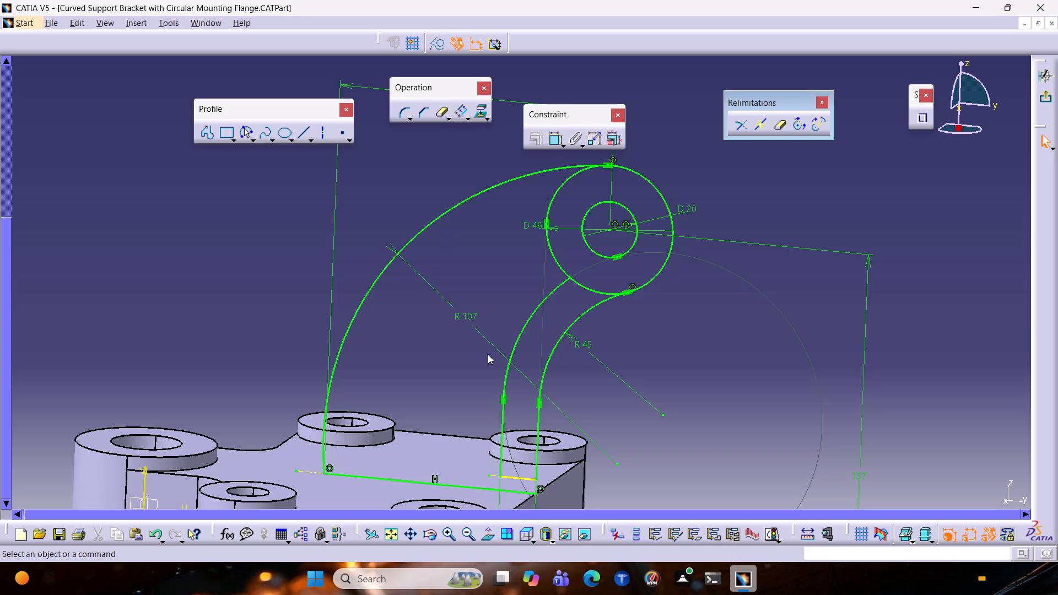
Offset the 107 mm radius arc inward by 13 mm to form the rib's inner edge.
middle_click_drag(789, 374, 771, 386, "ctrl")
middle_click_drag(661, 377, 706, 345)
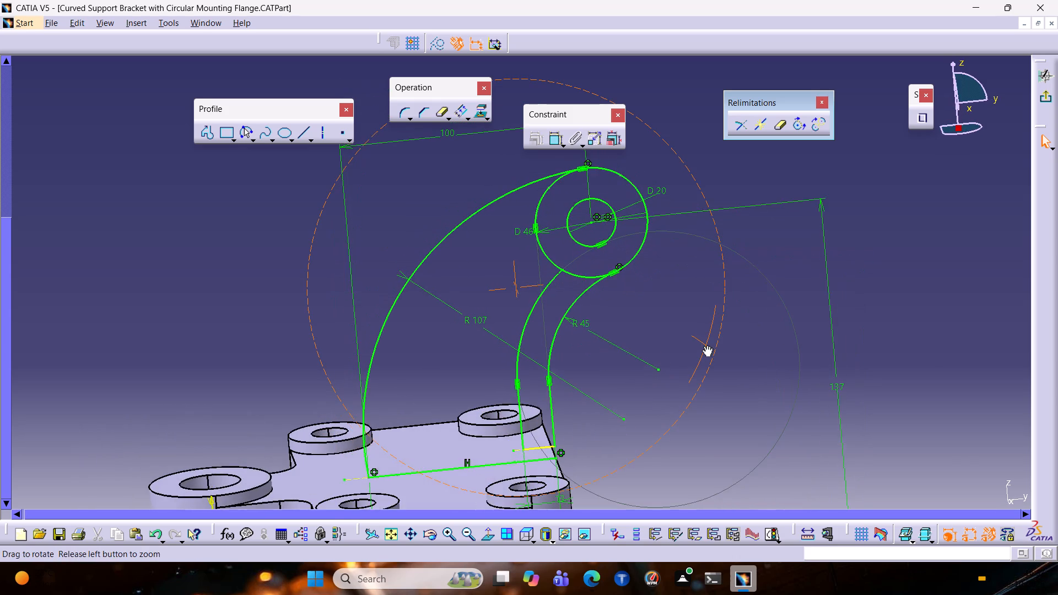
middle_click_drag(706, 345, 683, 356)
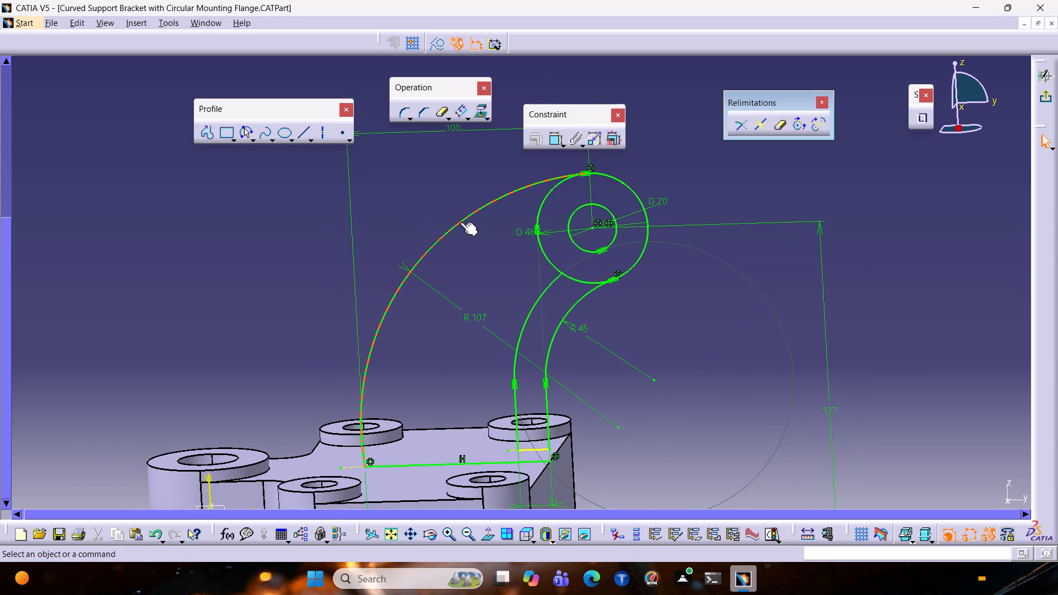
left_click(461, 223)
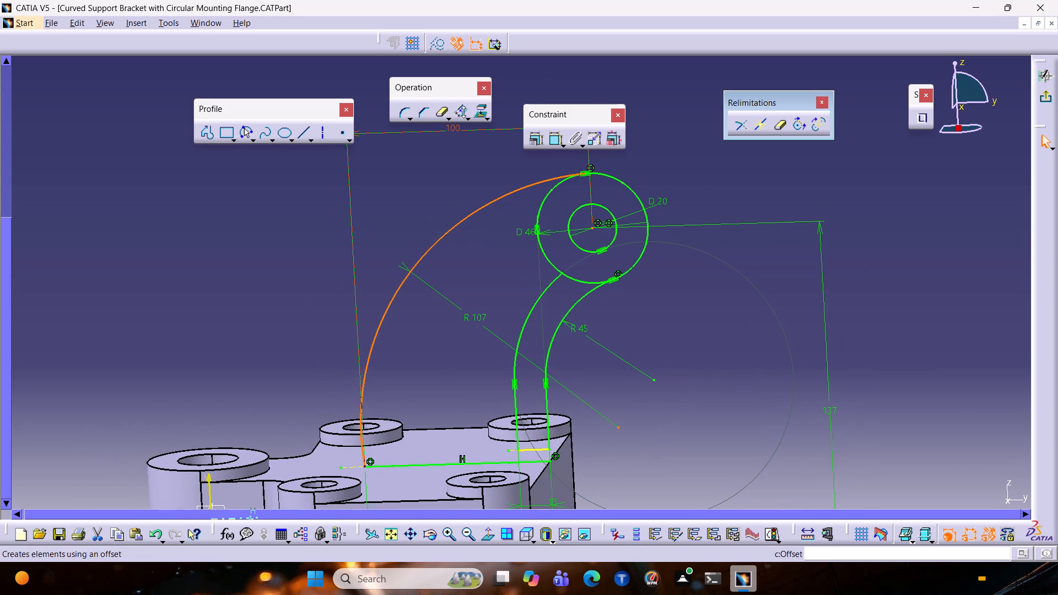
left_click(453, 112)
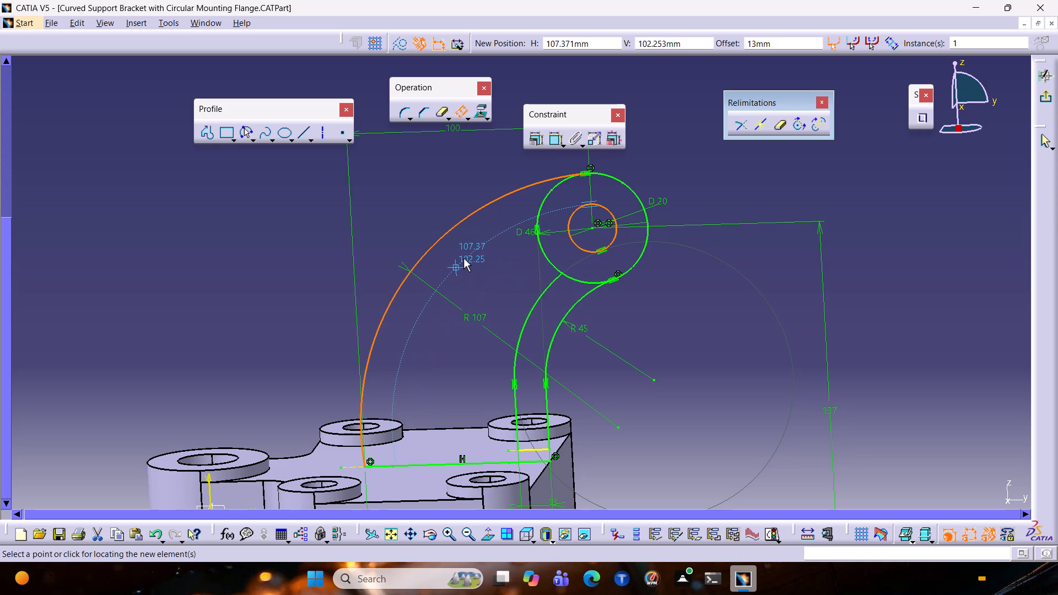
key("Tab")
key("Tab")
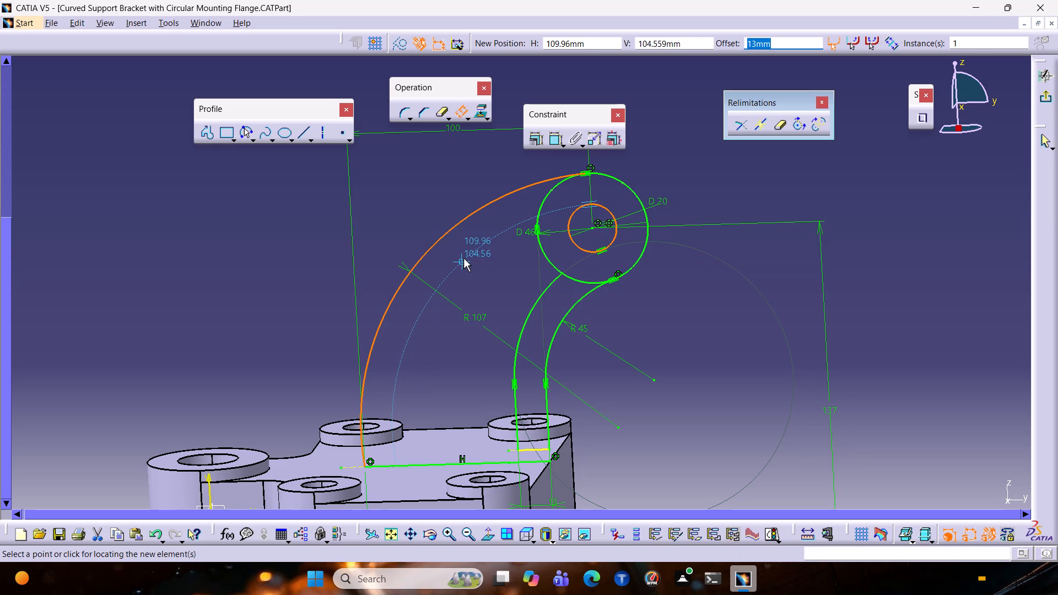
key("1")
key("3")
key("Return")
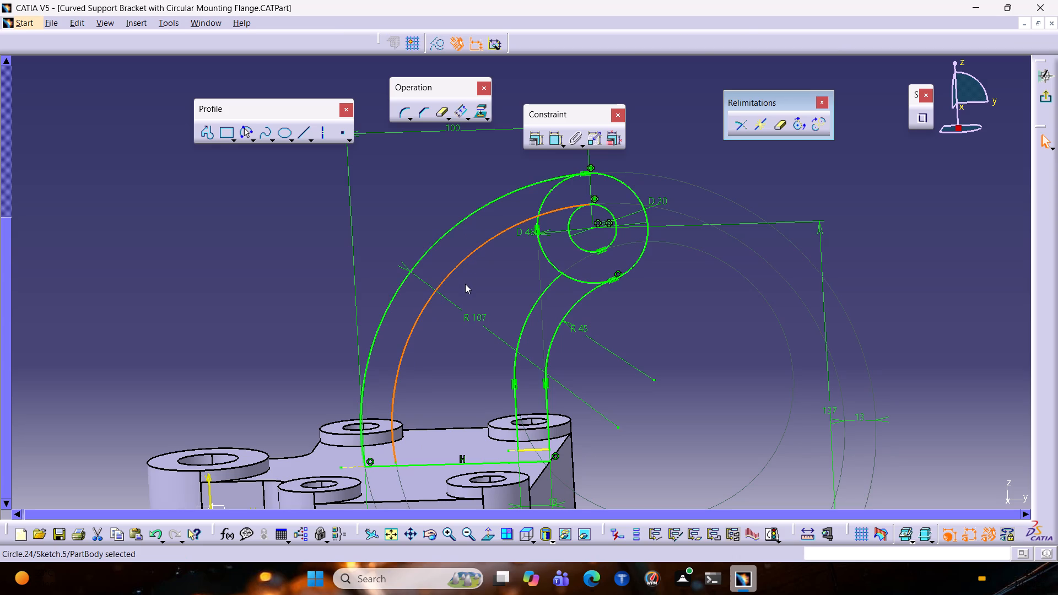
left_click(455, 194)
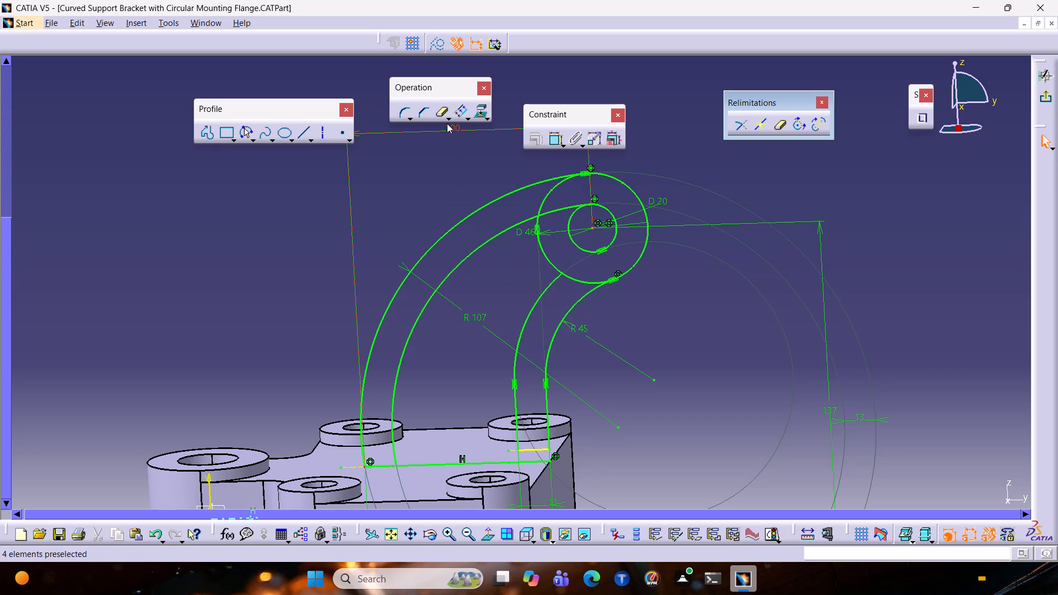
Quick-trim the portion of the offset arc that lies inside the boss's 46 mm circle.
double_click(439, 113)
left_click(535, 45)
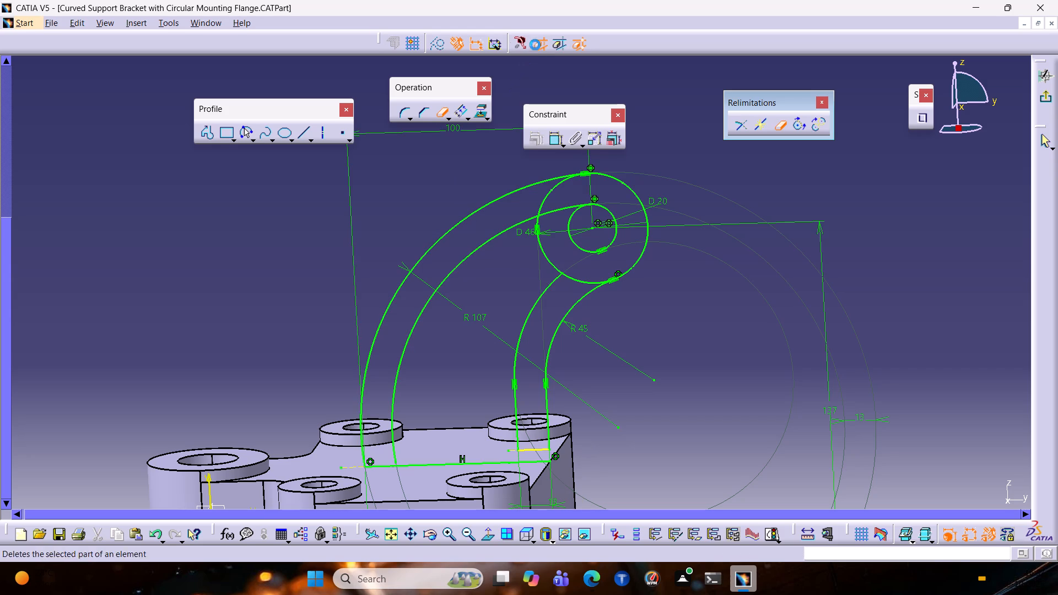
left_click(562, 208)
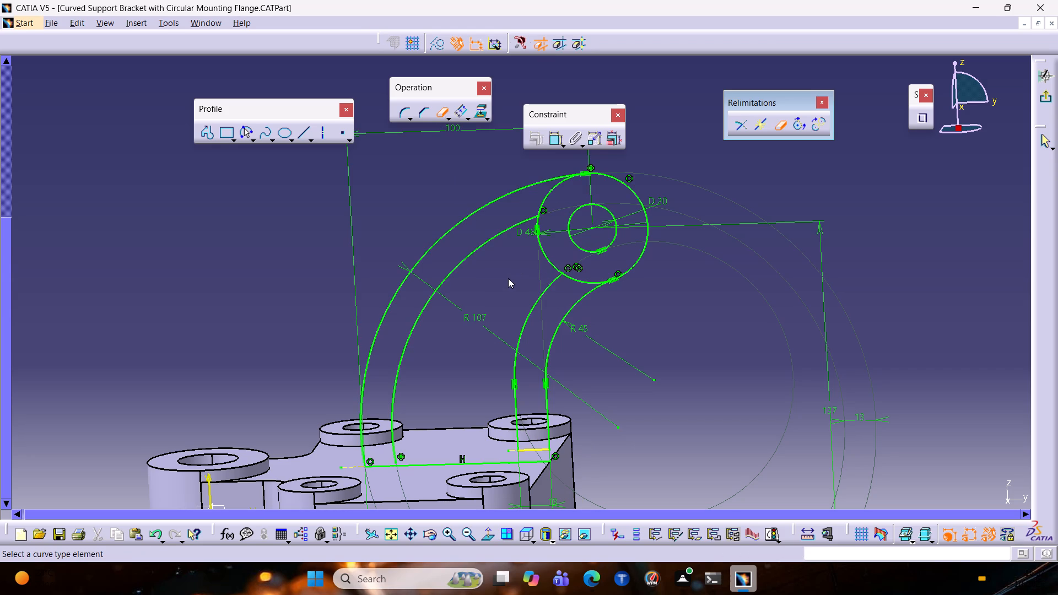
key("Escape")
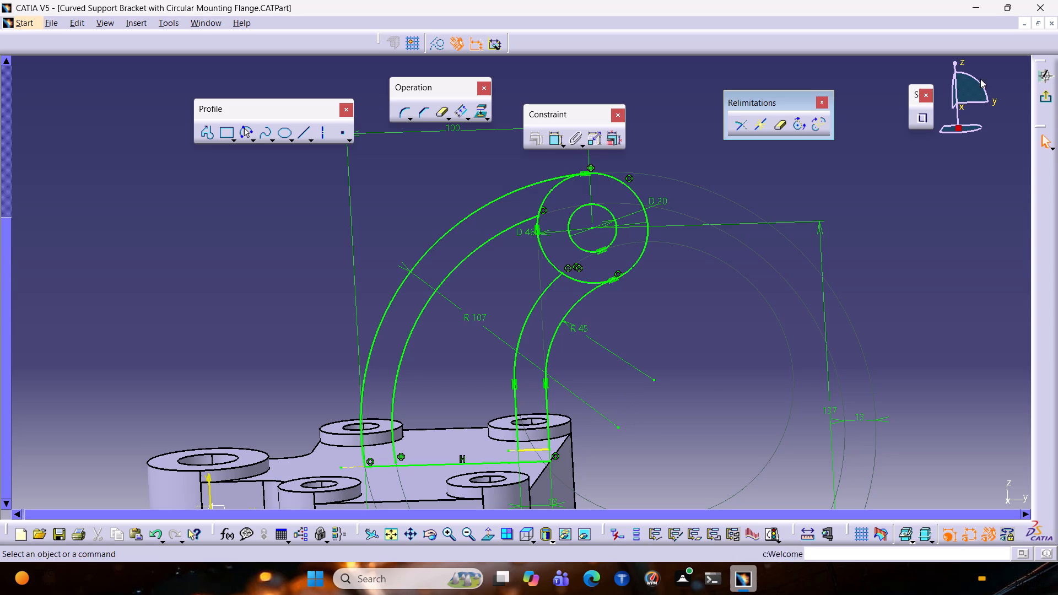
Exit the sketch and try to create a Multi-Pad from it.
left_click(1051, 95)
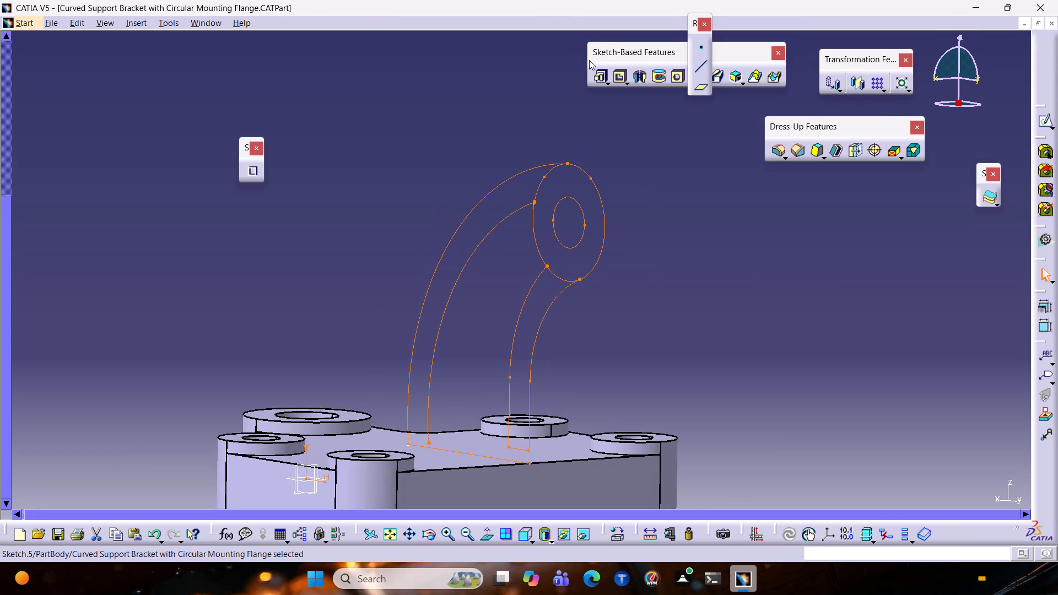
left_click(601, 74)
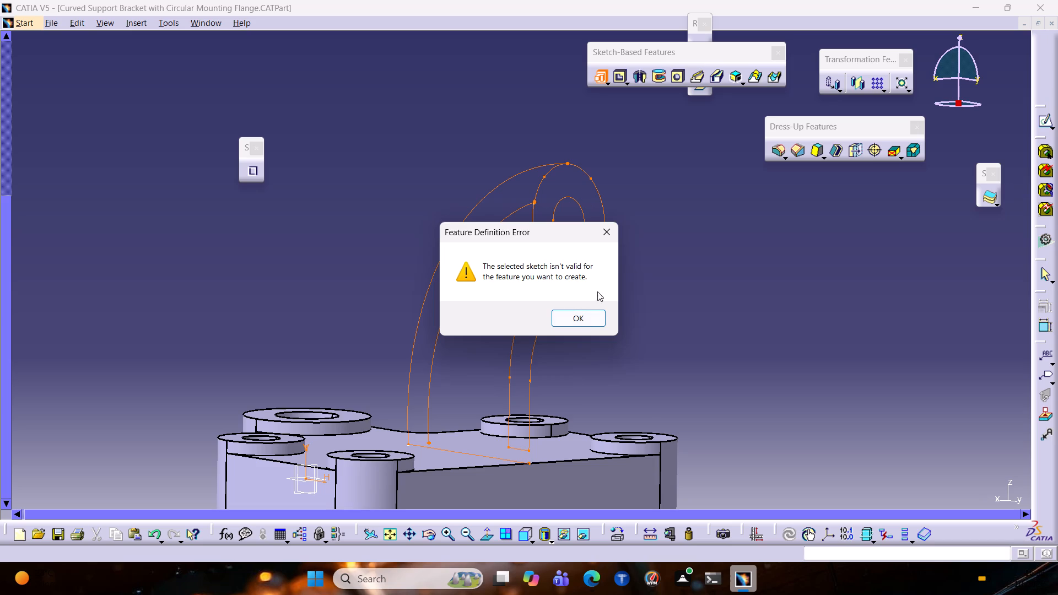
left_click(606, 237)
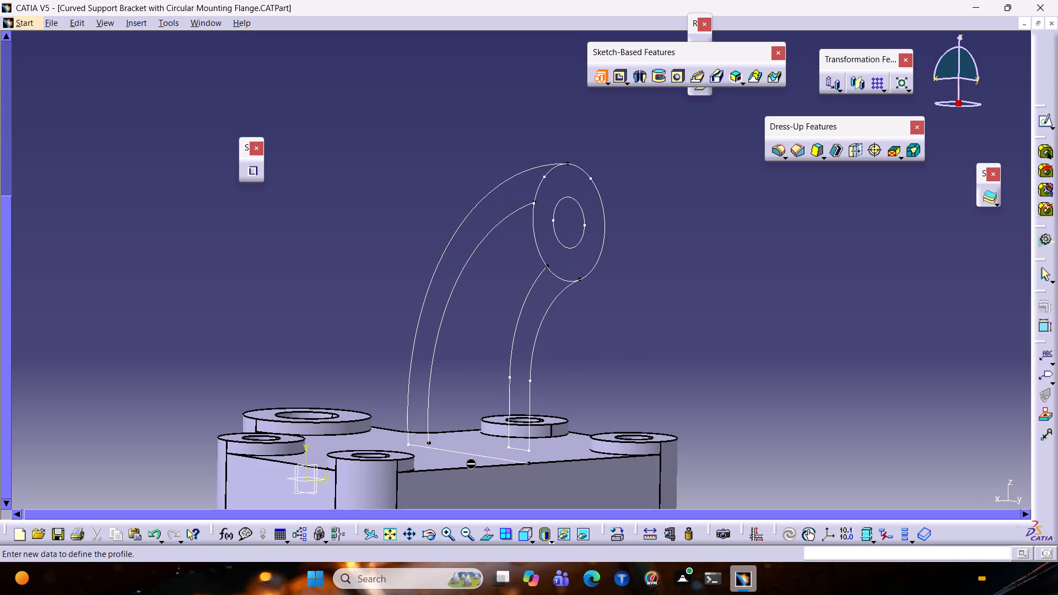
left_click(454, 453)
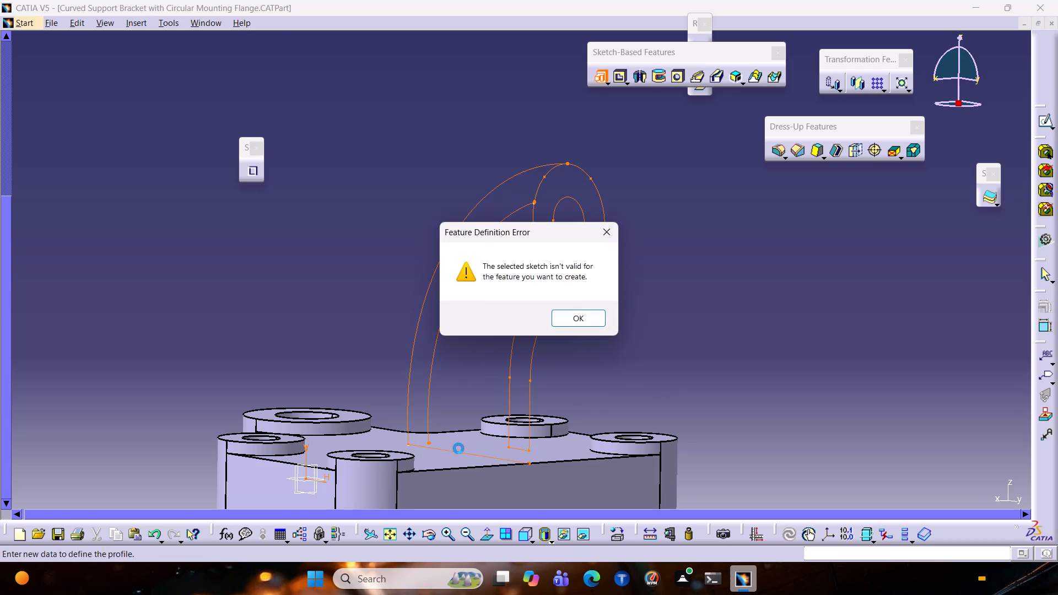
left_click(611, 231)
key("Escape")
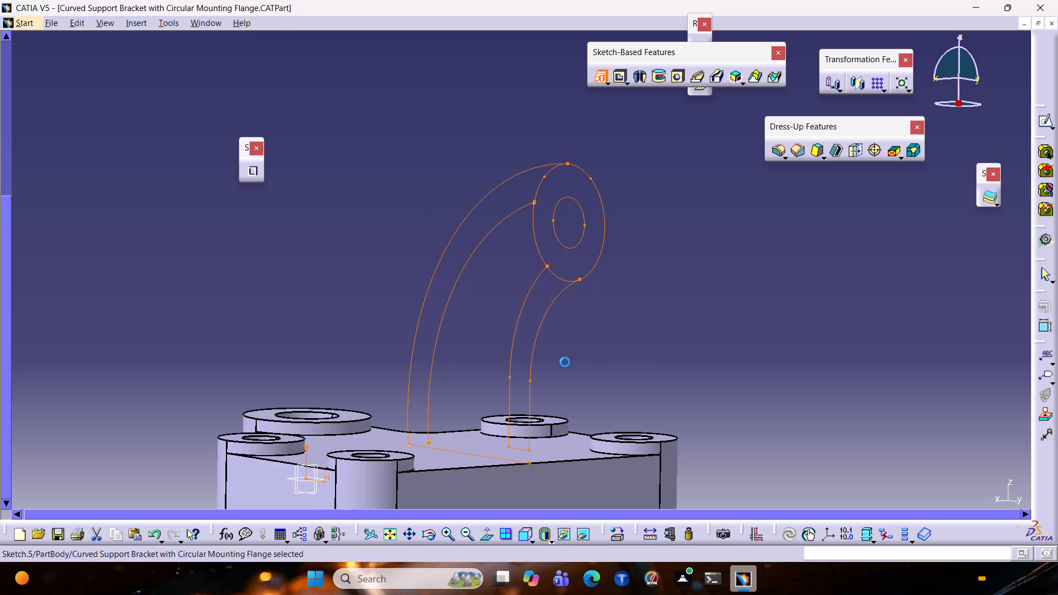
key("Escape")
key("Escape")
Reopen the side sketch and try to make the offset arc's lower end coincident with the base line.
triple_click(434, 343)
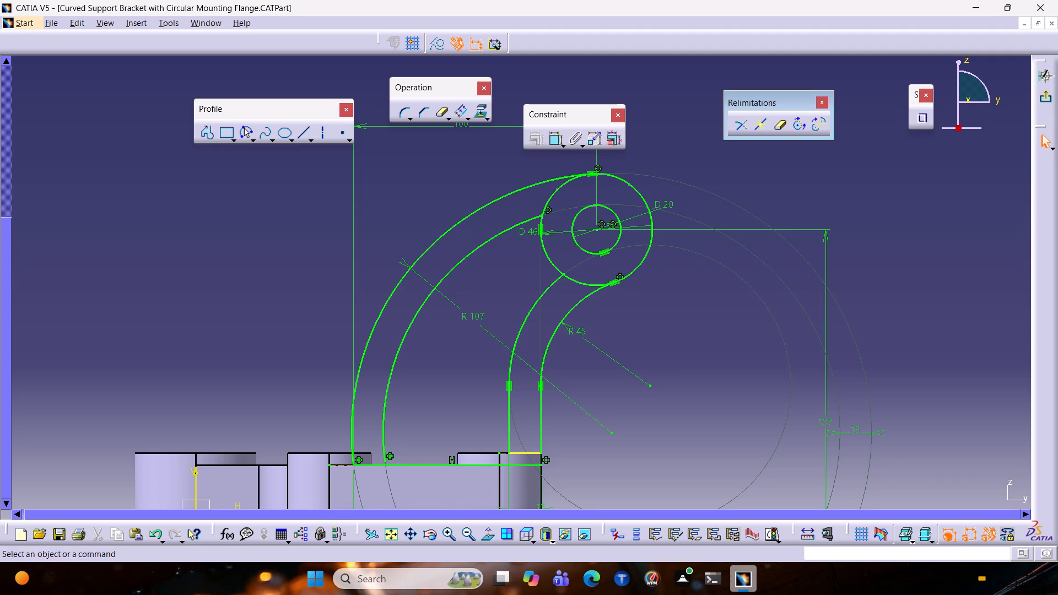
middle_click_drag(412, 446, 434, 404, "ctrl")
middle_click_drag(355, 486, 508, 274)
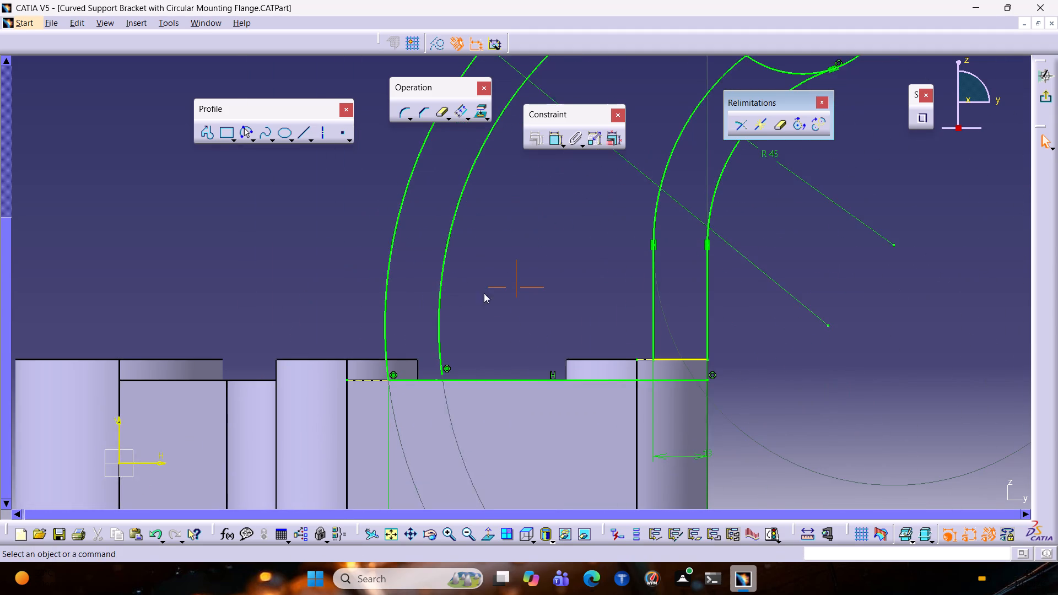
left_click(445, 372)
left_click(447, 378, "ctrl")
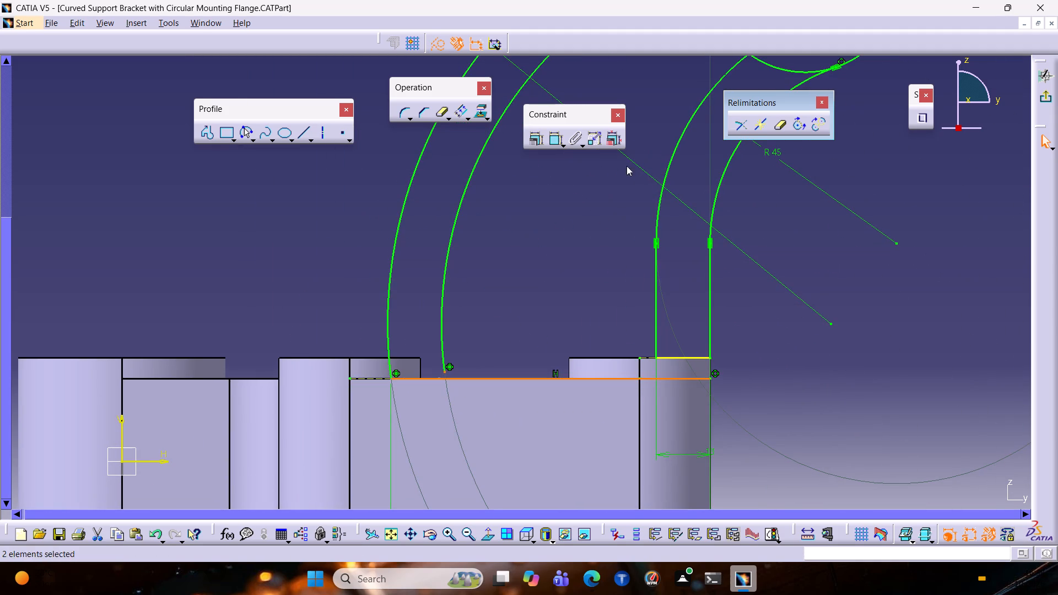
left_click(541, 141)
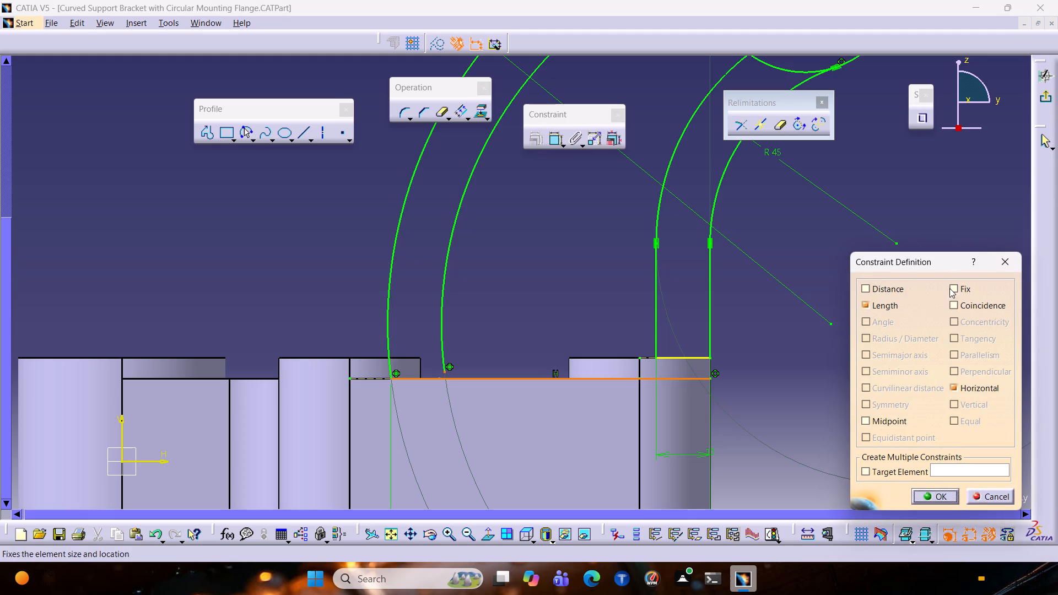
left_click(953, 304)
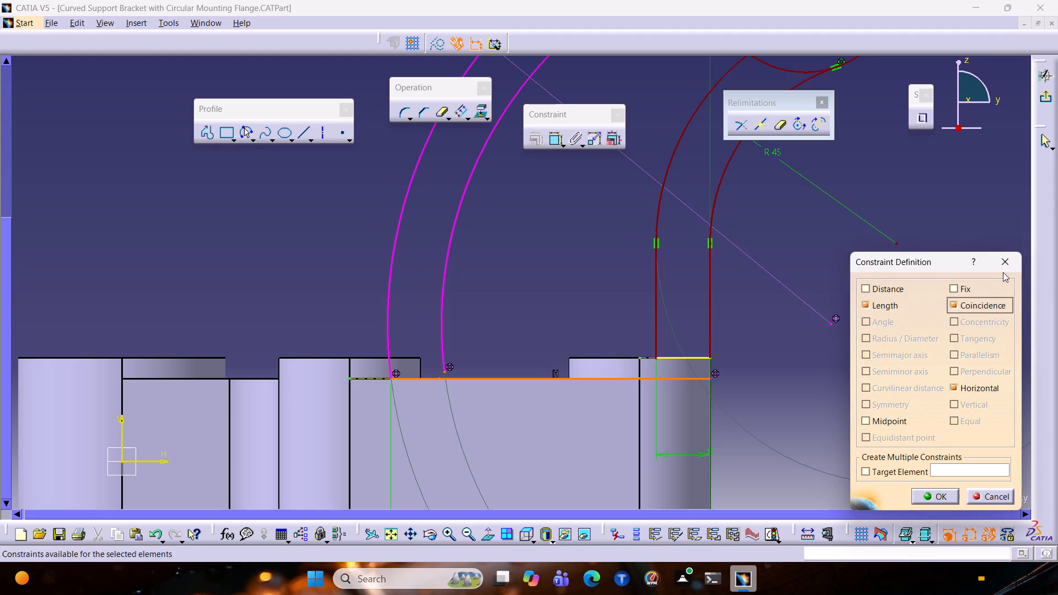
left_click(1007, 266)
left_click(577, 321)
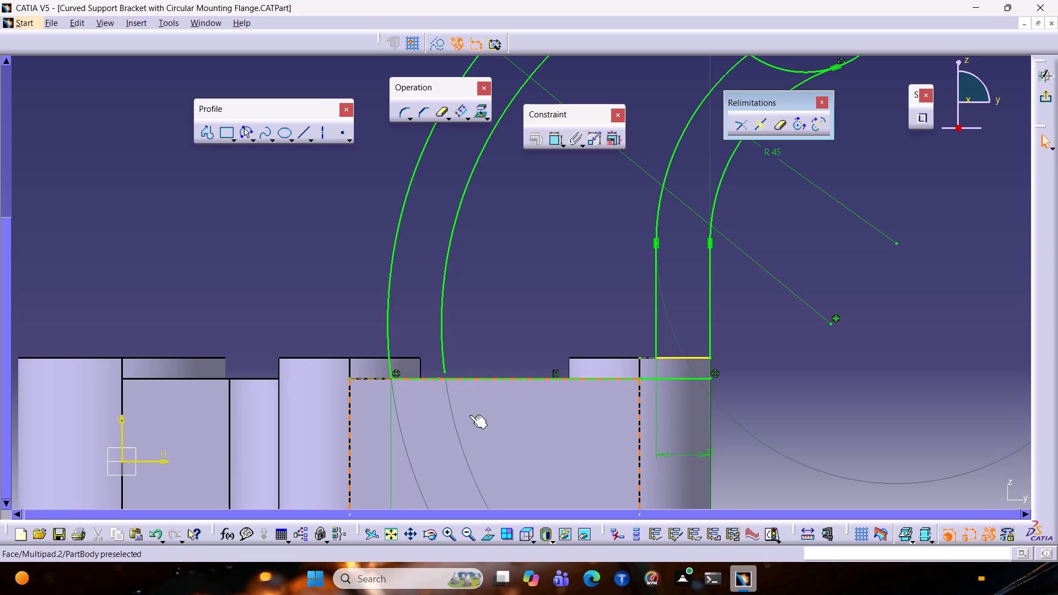
Delete the 13 mm offset constraint between the rib's outer and inner arcs.
middle_click_drag(532, 306, 502, 360, "ctrl")
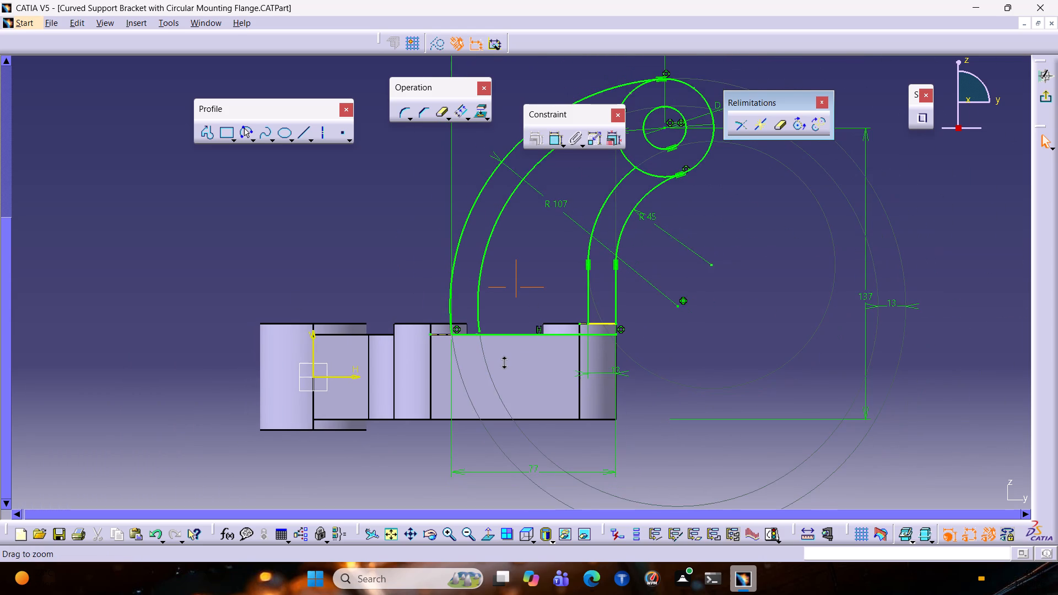
middle_click_drag(502, 360, 523, 323, "ctrl")
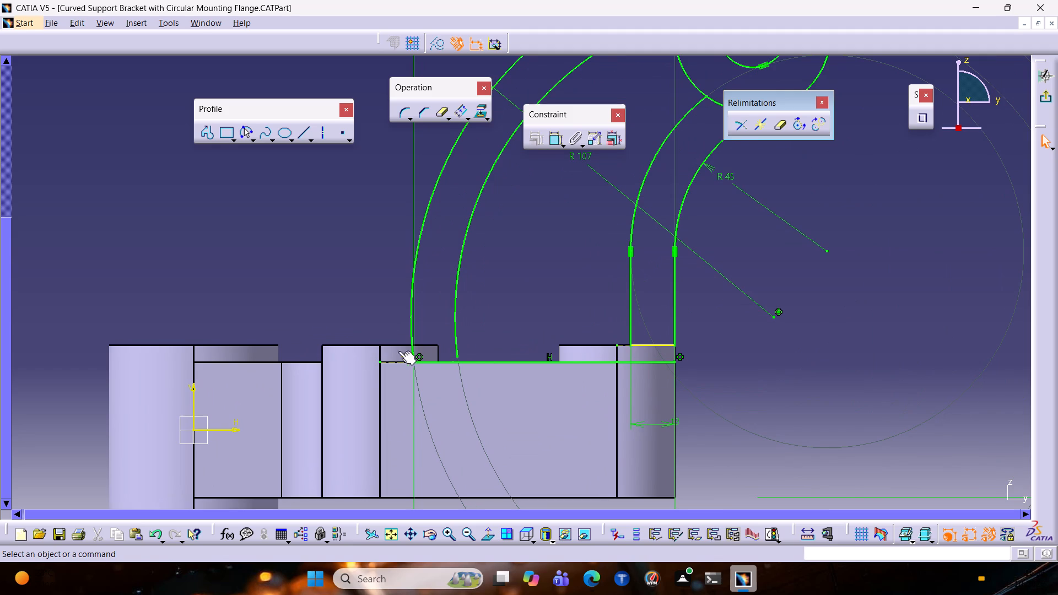
middle_click_drag(482, 339, 474, 423, "ctrl")
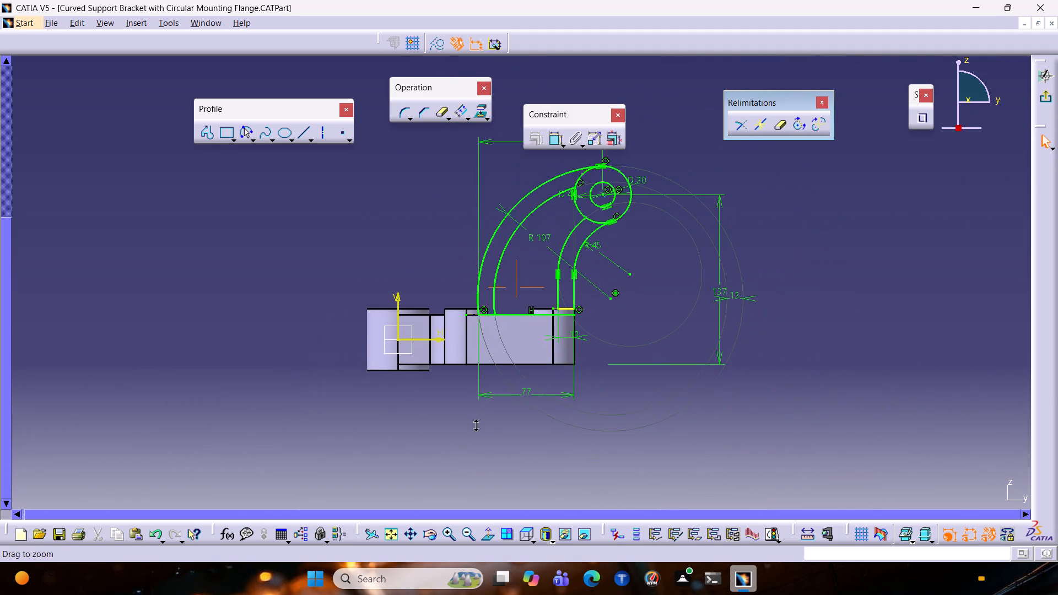
middle_click_drag(474, 423, 473, 423, "ctrl")
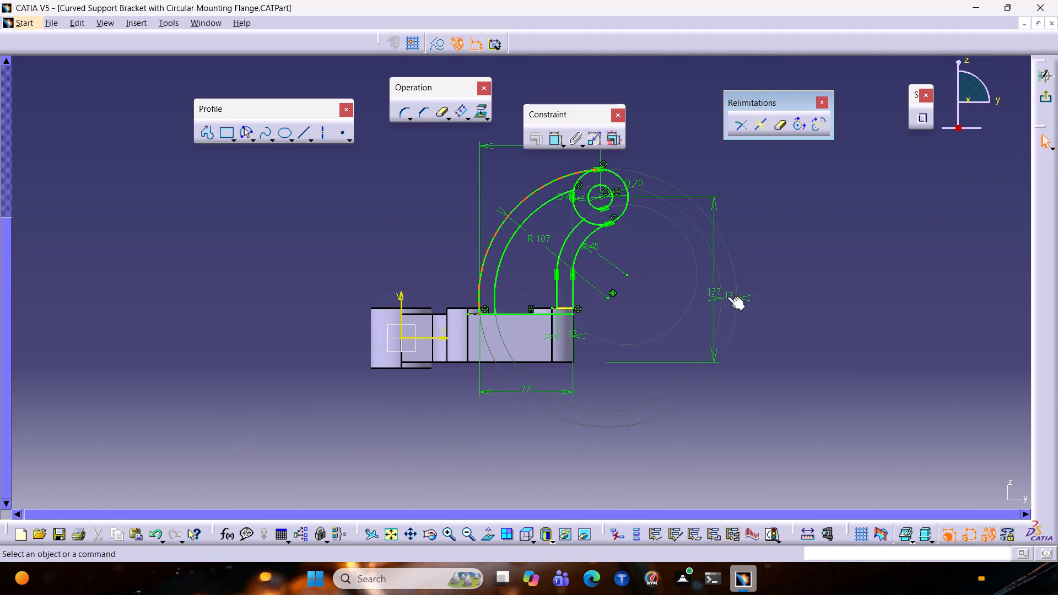
left_click(727, 296)
key("Delete")
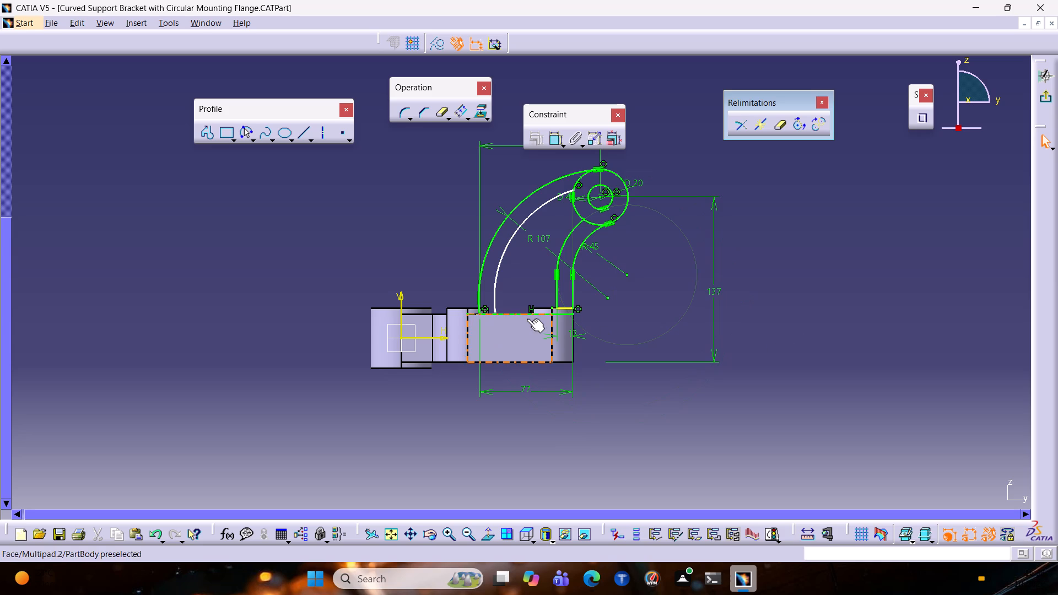
Make the lower end of the rib's inner arc coincident with the base line.
middle_click_drag(526, 294, 667, 160, "ctrl")
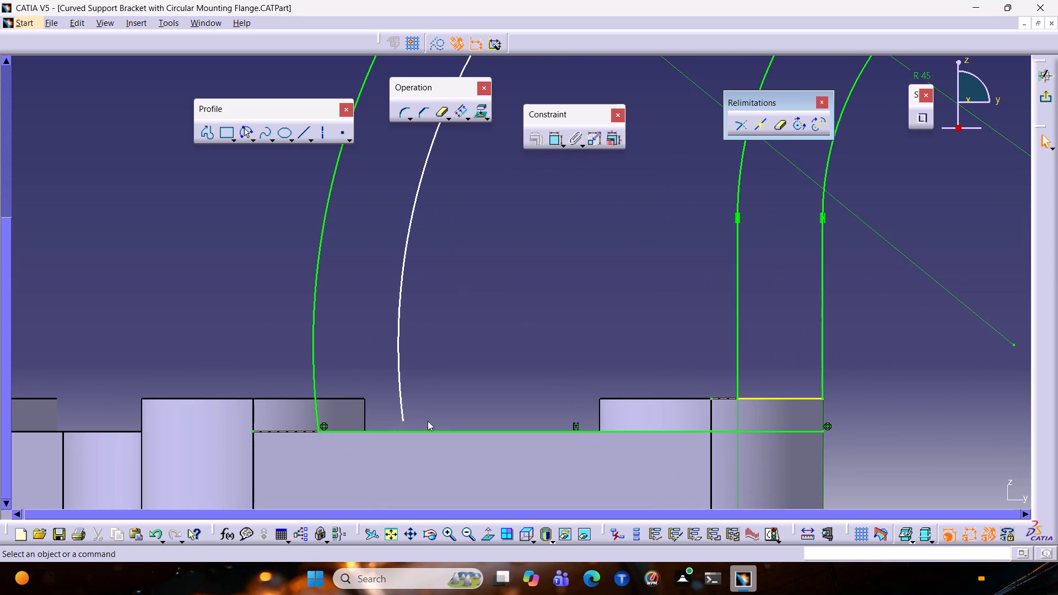
left_click(403, 421)
left_click(404, 431, "ctrl")
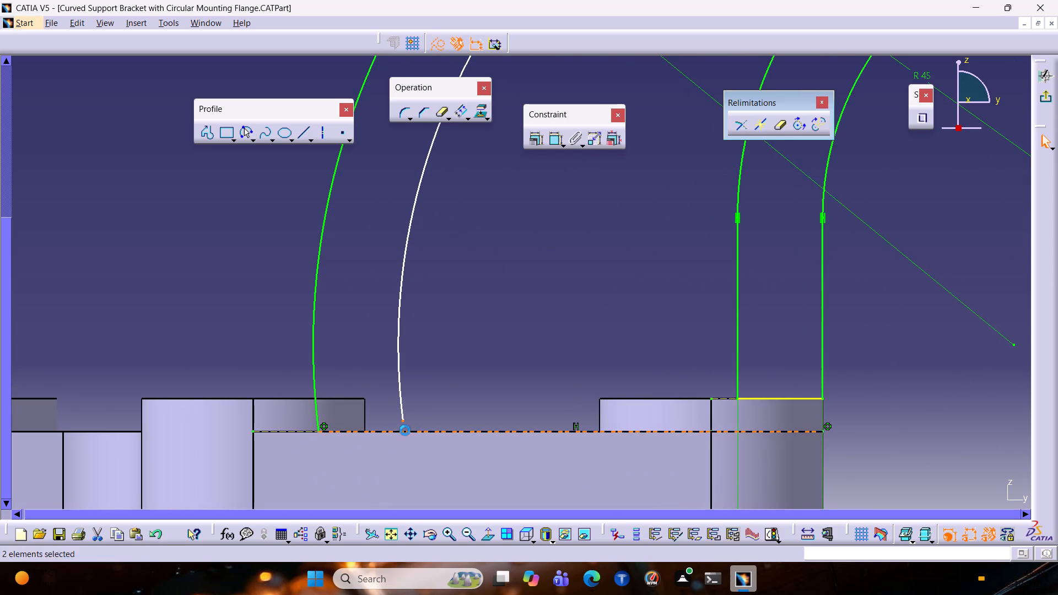
left_click(536, 146)
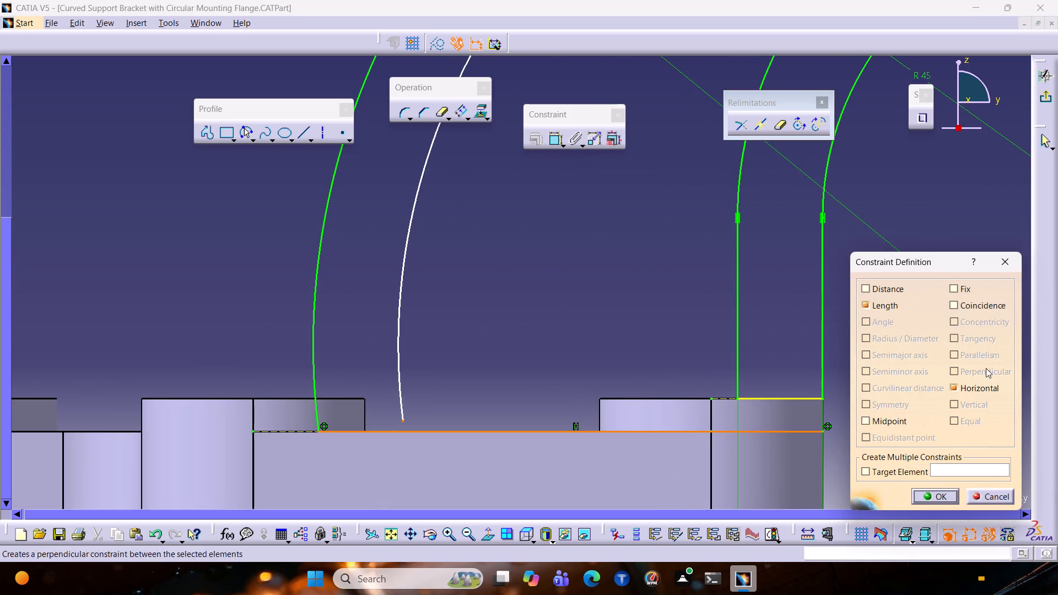
left_click(968, 307)
left_click(939, 496)
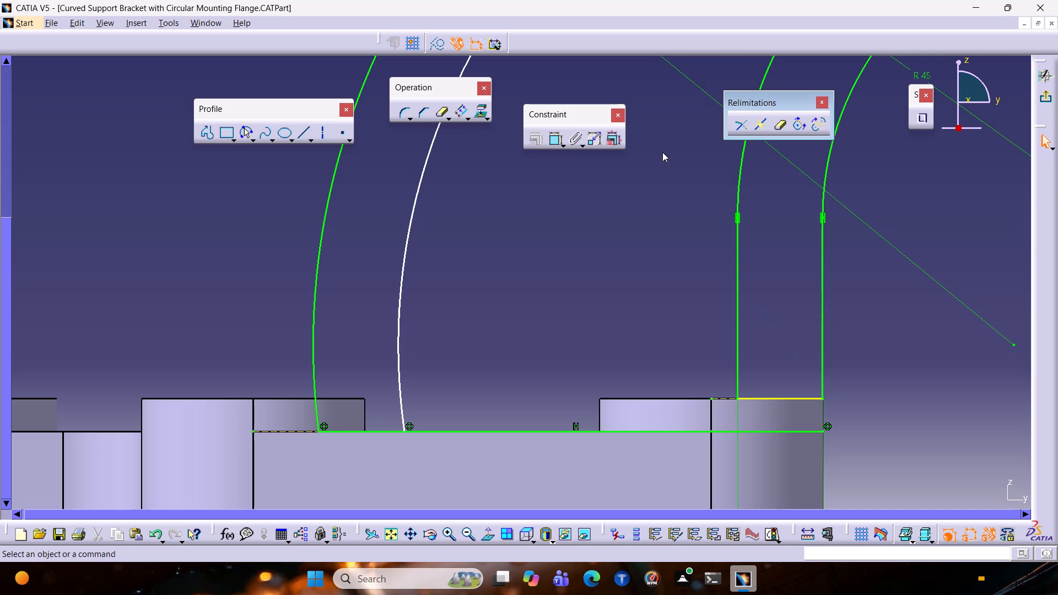
Add a 94 mm radius dimension to the rib's inner arc.
middle_click_drag(556, 186, 506, 274, "ctrl")
left_click(541, 160)
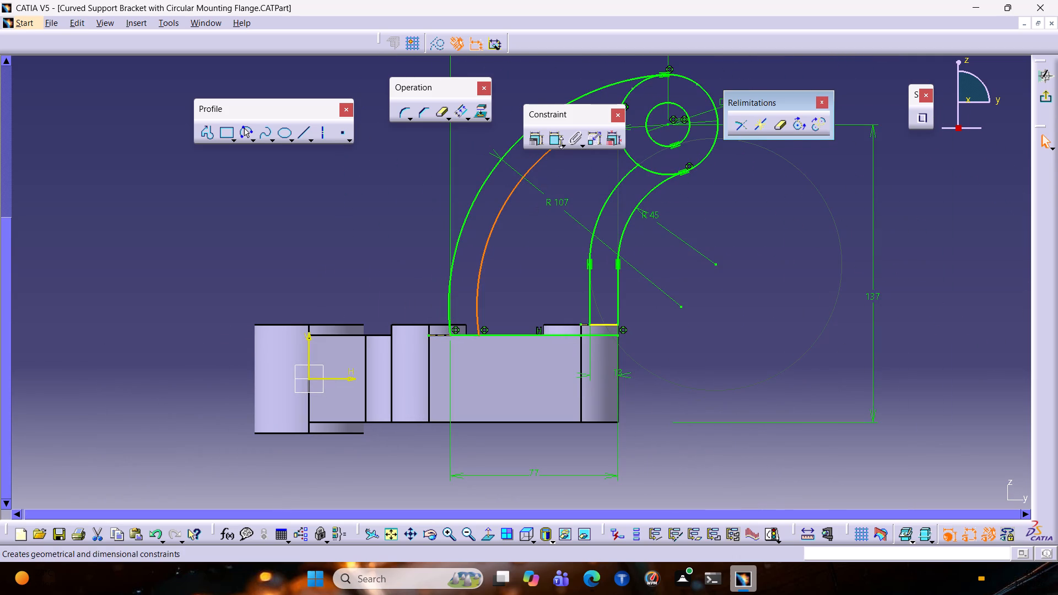
left_click(555, 141)
left_click(534, 247)
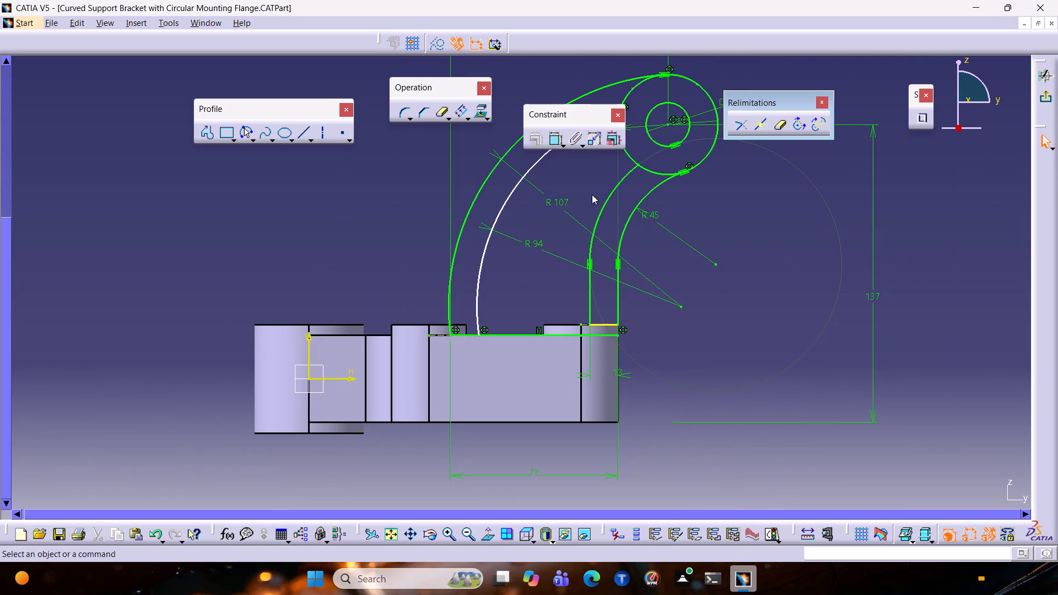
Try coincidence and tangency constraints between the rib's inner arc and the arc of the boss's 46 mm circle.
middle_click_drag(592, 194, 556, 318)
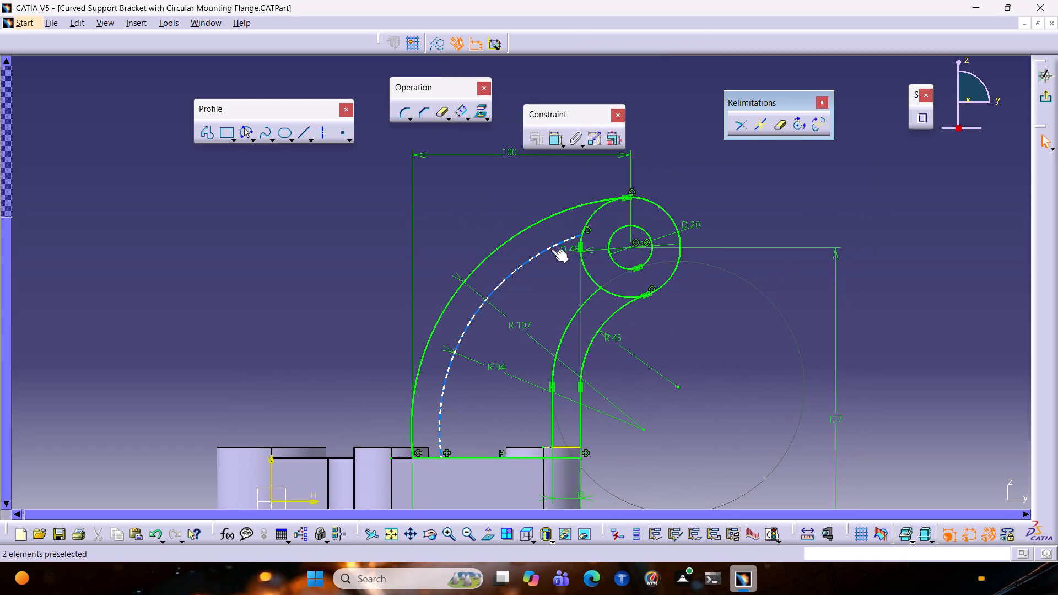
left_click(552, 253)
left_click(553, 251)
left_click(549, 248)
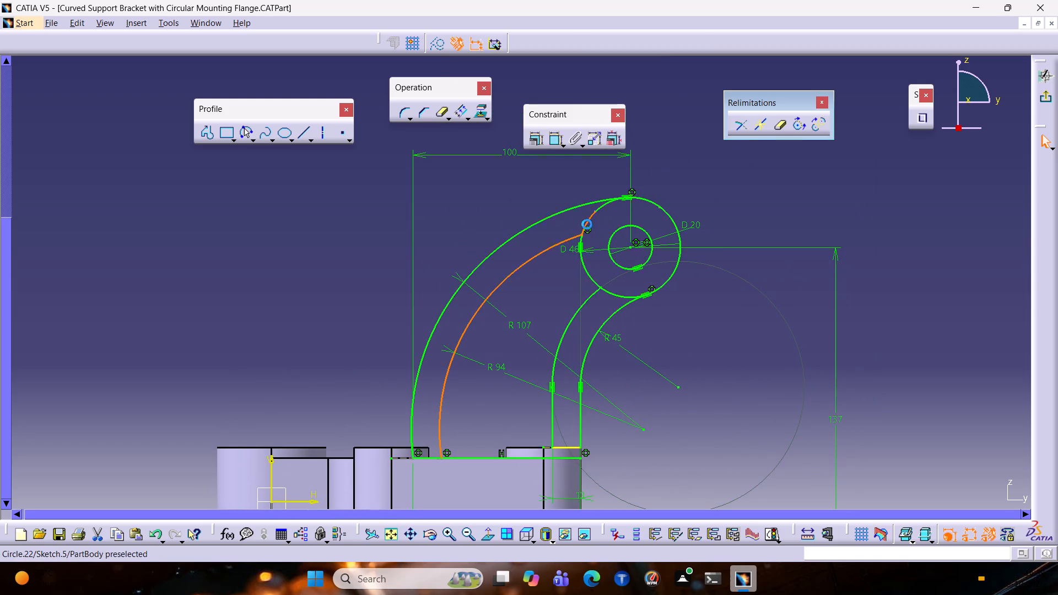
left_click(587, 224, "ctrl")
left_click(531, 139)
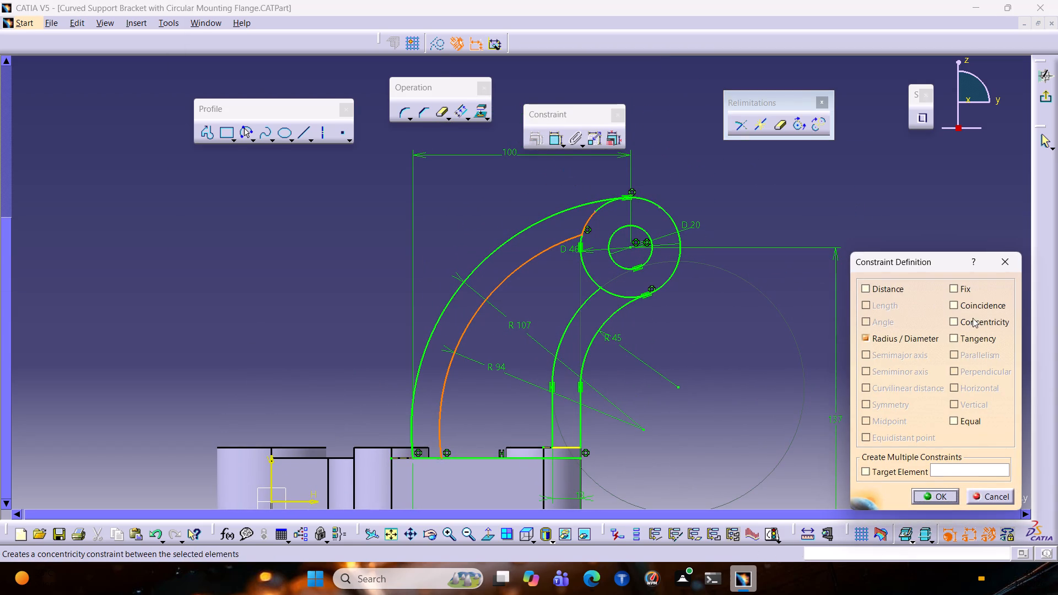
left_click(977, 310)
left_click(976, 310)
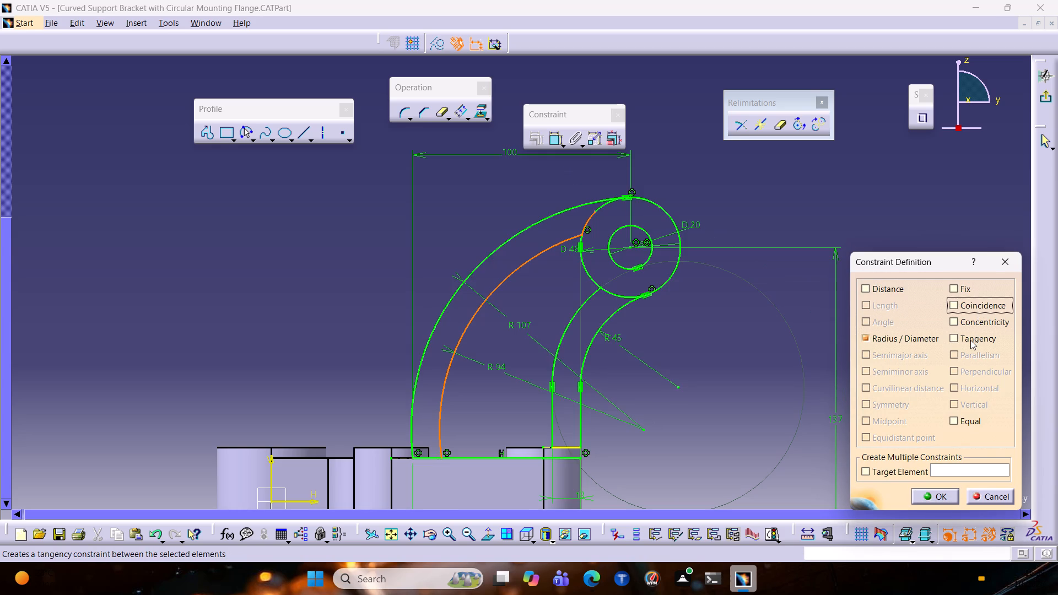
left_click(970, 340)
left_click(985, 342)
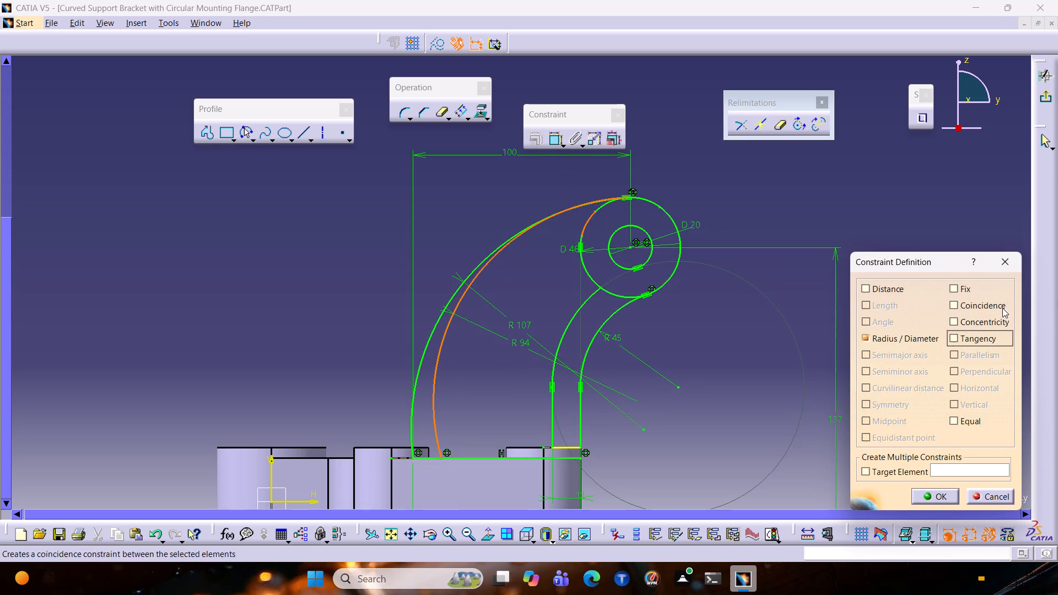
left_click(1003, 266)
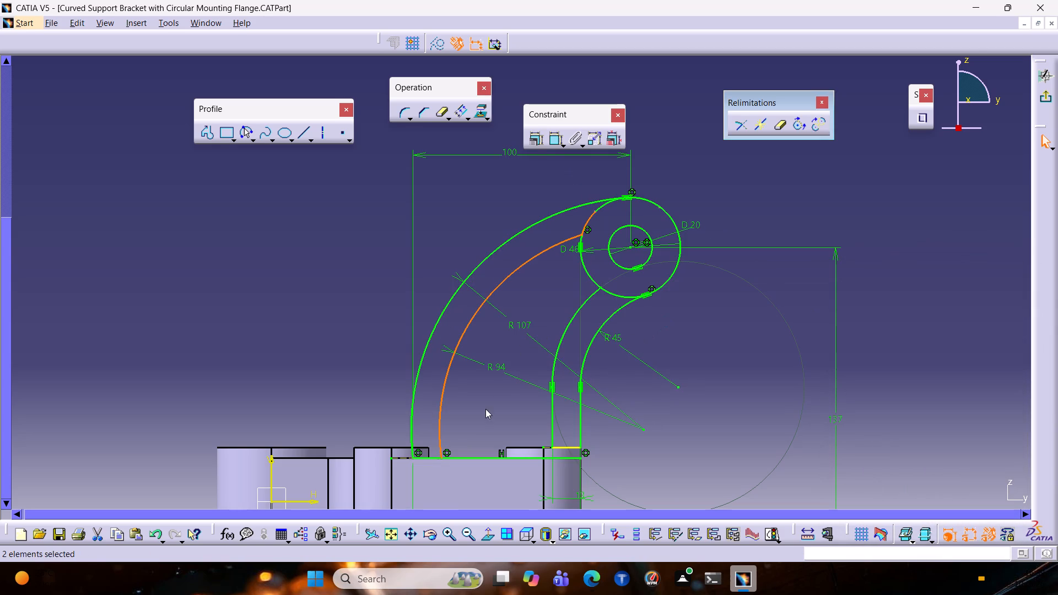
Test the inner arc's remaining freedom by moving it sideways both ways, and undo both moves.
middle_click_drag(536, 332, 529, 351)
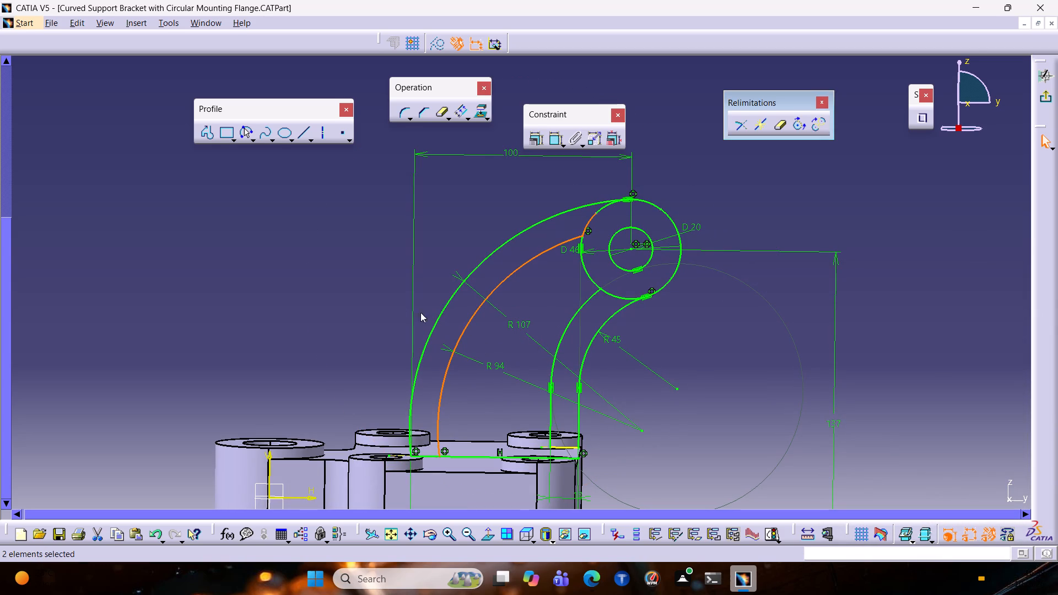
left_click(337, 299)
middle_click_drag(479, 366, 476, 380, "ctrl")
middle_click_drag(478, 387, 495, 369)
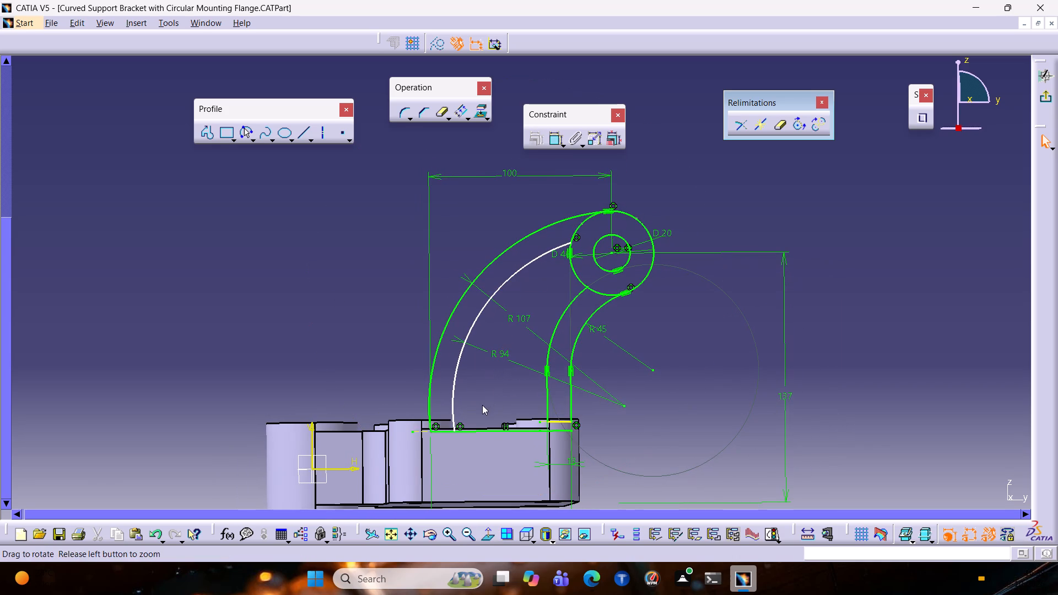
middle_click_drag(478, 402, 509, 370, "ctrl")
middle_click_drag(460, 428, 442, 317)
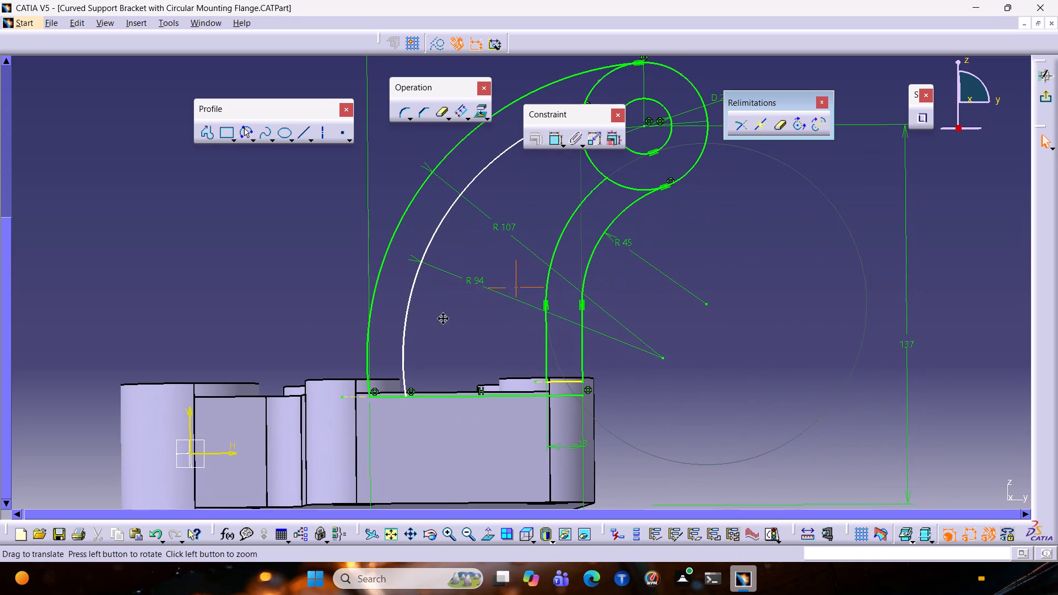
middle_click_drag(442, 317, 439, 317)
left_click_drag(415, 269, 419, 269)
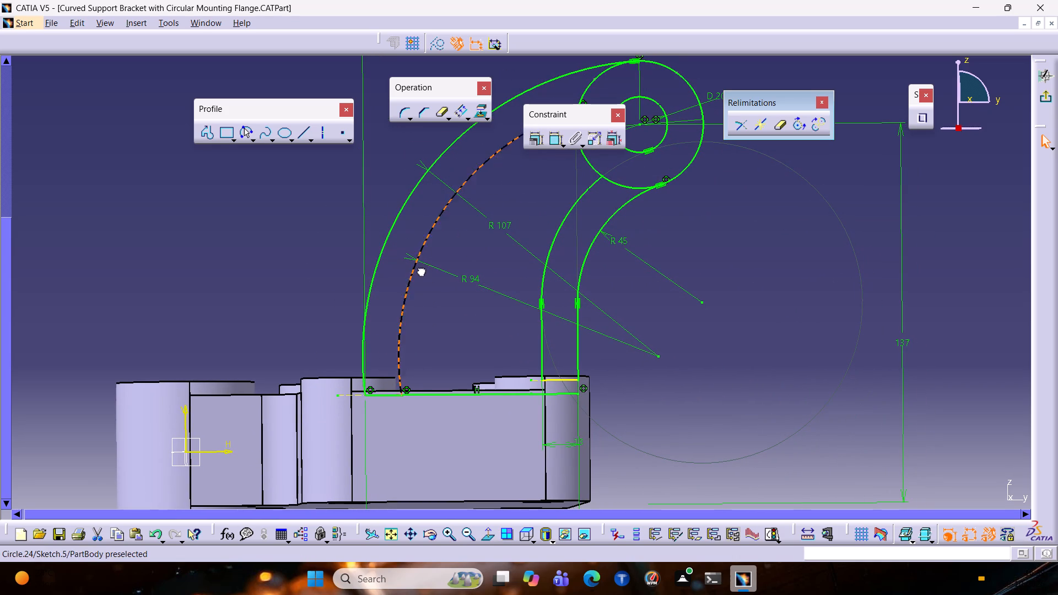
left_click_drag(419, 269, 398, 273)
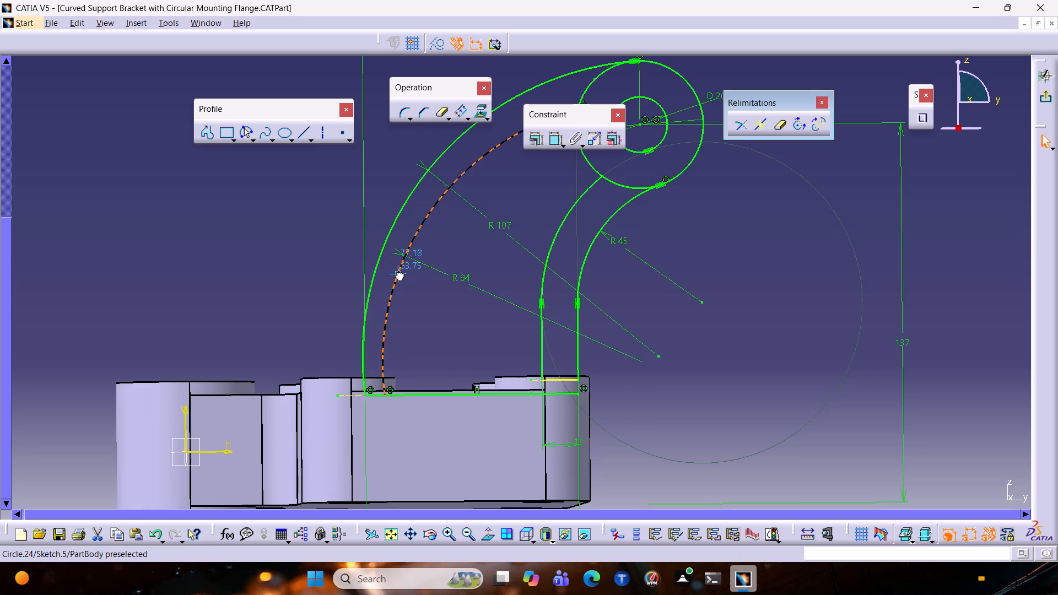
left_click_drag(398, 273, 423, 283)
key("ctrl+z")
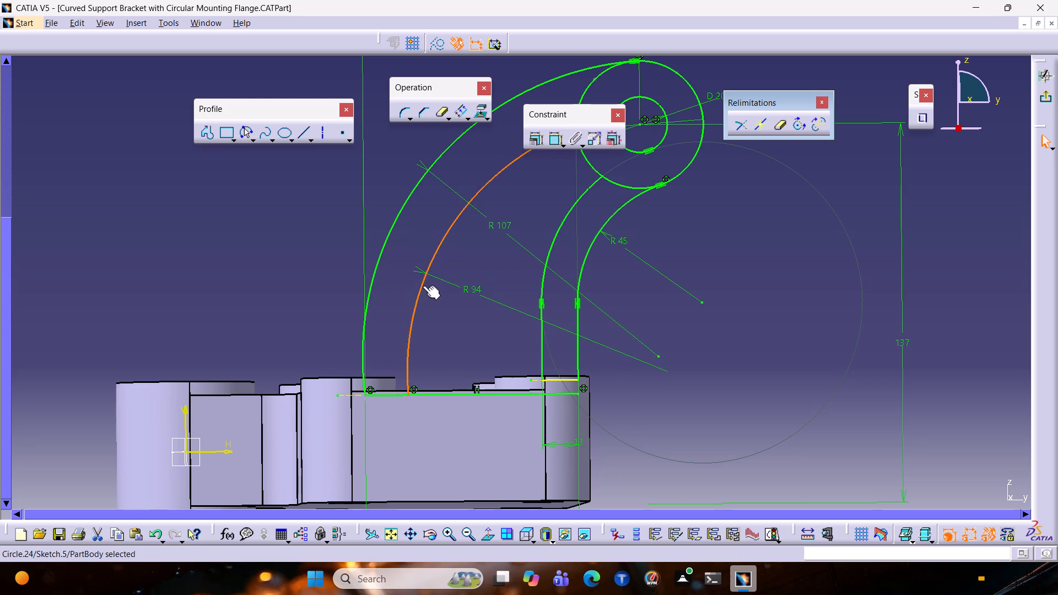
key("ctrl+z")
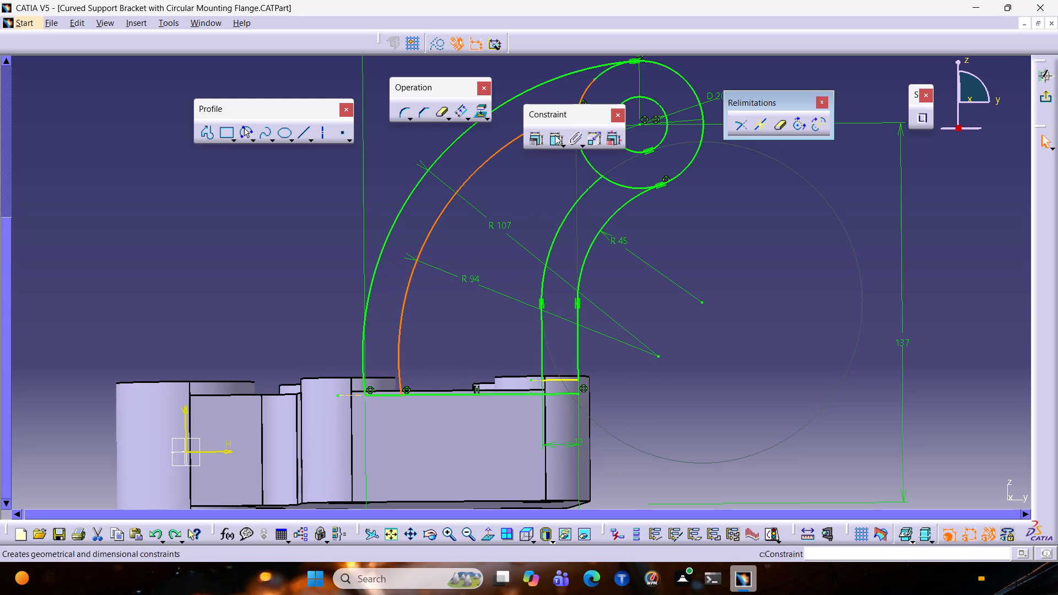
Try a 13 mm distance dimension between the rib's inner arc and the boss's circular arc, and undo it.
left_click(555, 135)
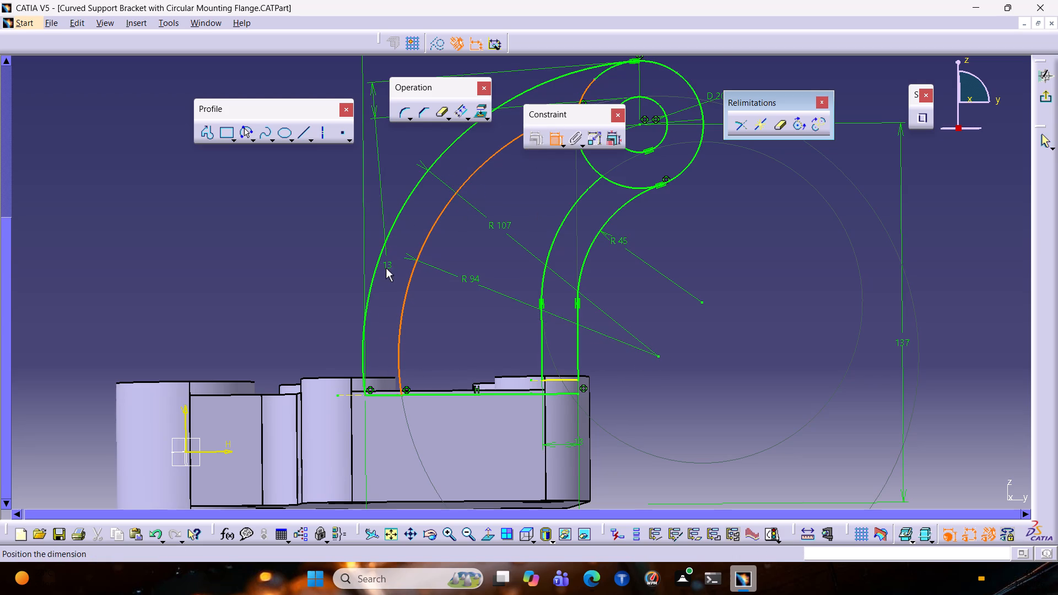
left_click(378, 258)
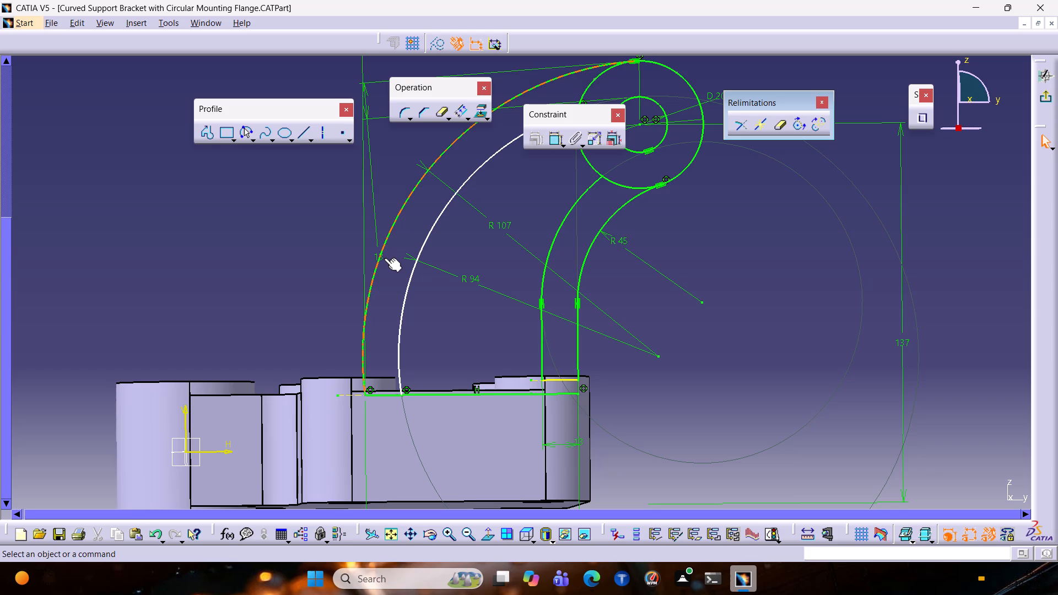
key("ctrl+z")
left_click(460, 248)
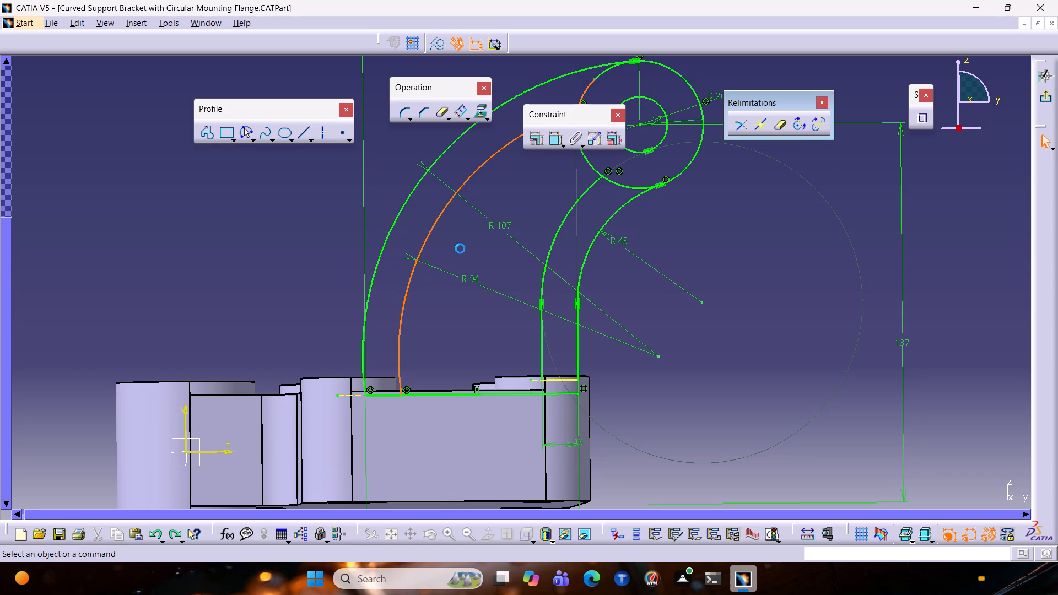
Add a 13 mm distance dimension between the rib's inner and outer arcs, placed just below the base line.
left_click(555, 142)
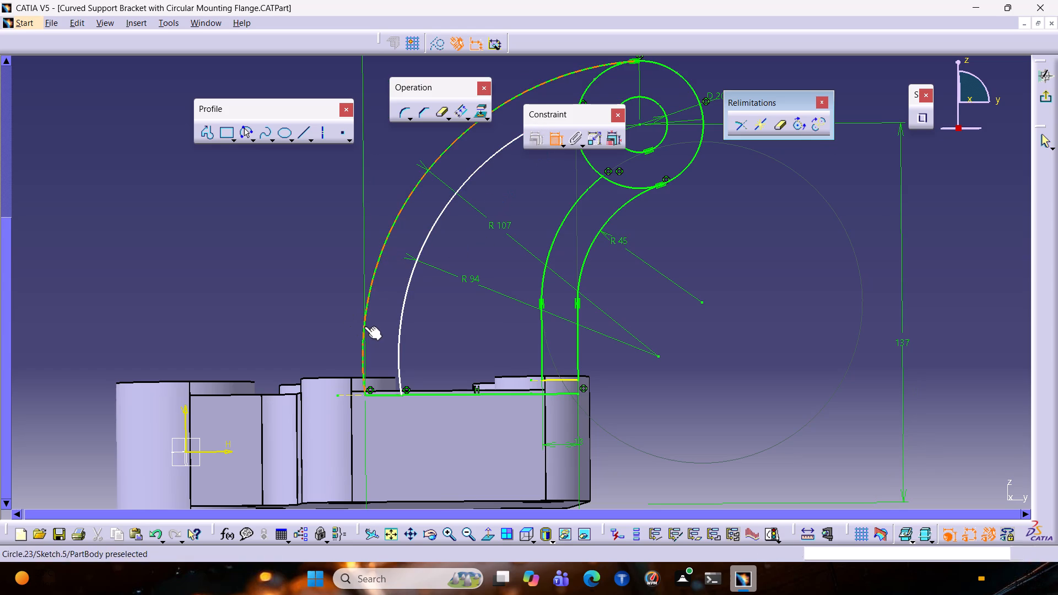
left_click(400, 321)
left_click(401, 321)
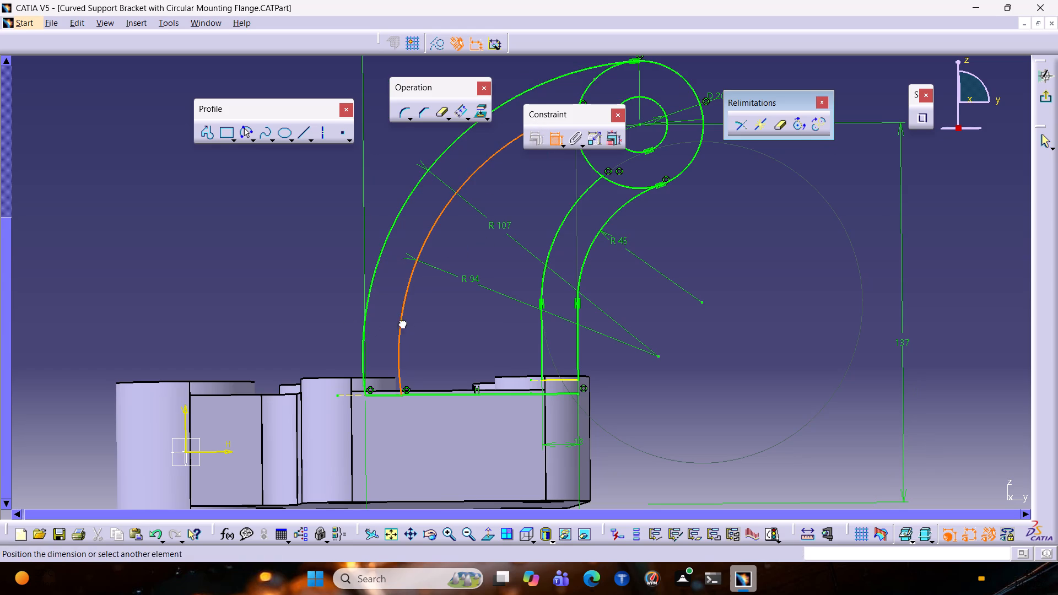
left_click(368, 290)
left_click(384, 424)
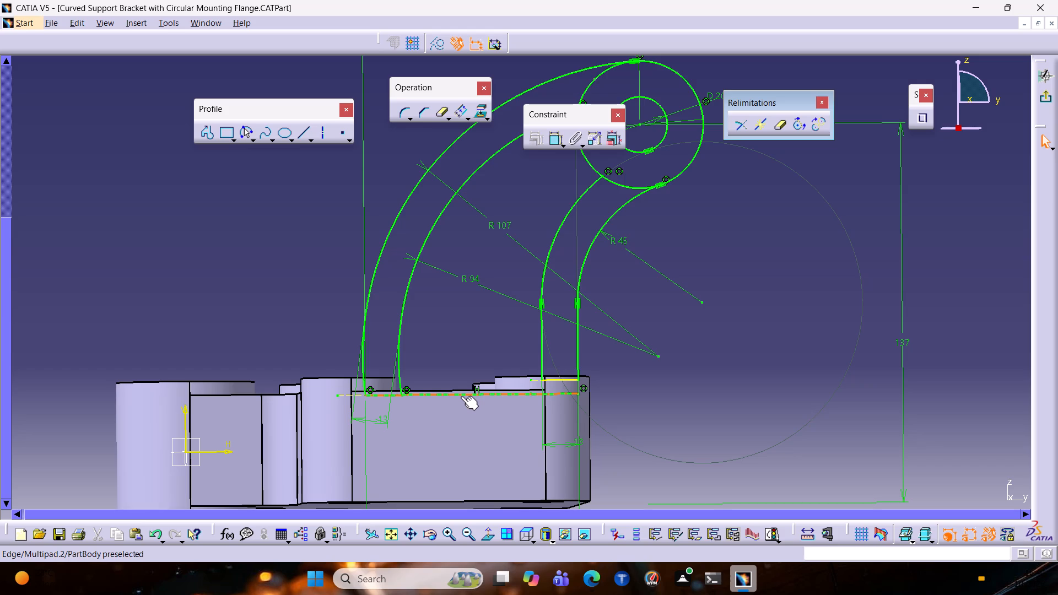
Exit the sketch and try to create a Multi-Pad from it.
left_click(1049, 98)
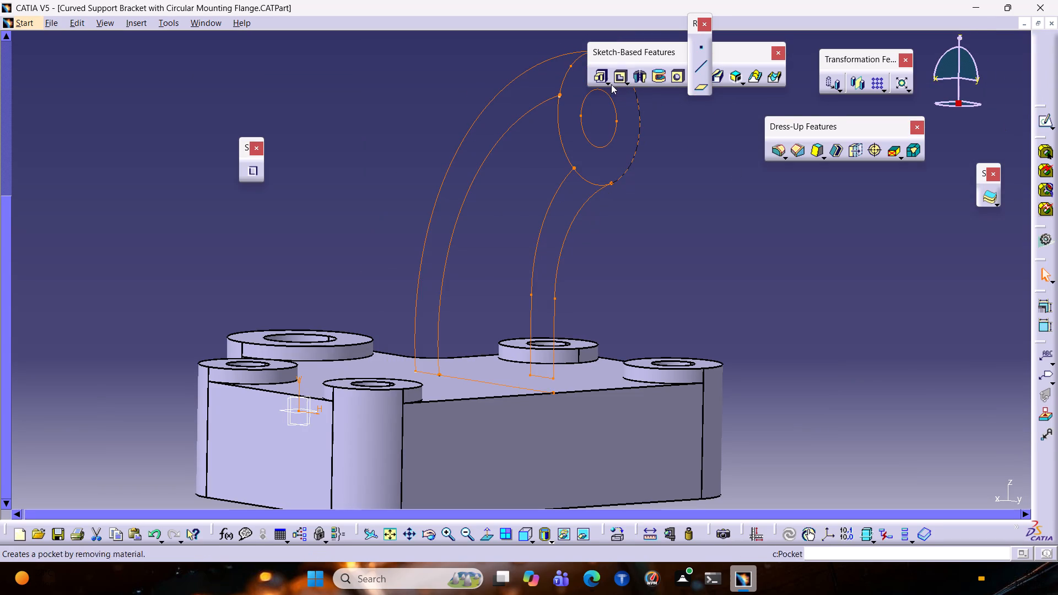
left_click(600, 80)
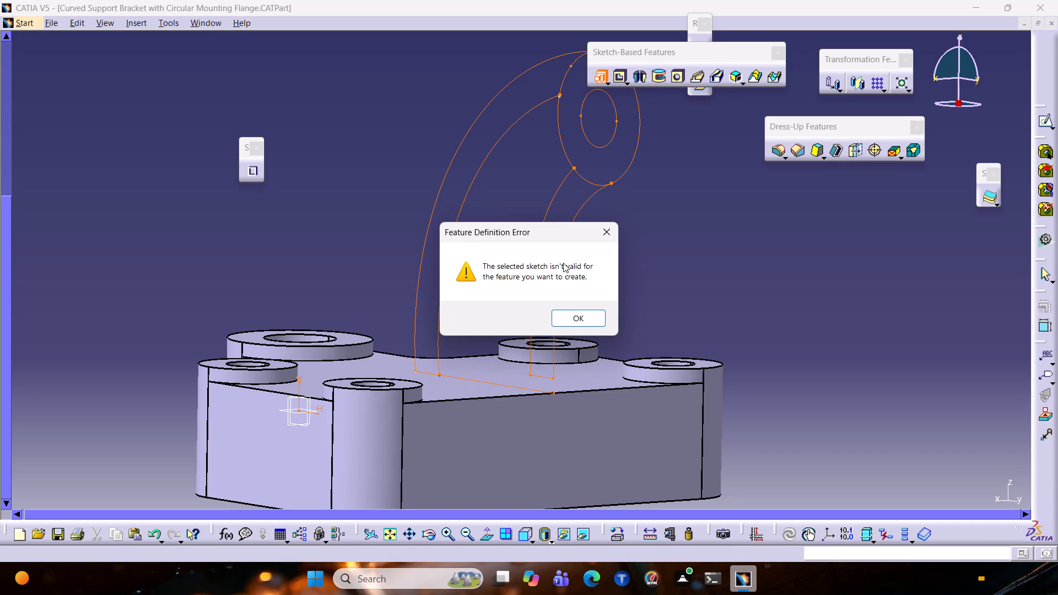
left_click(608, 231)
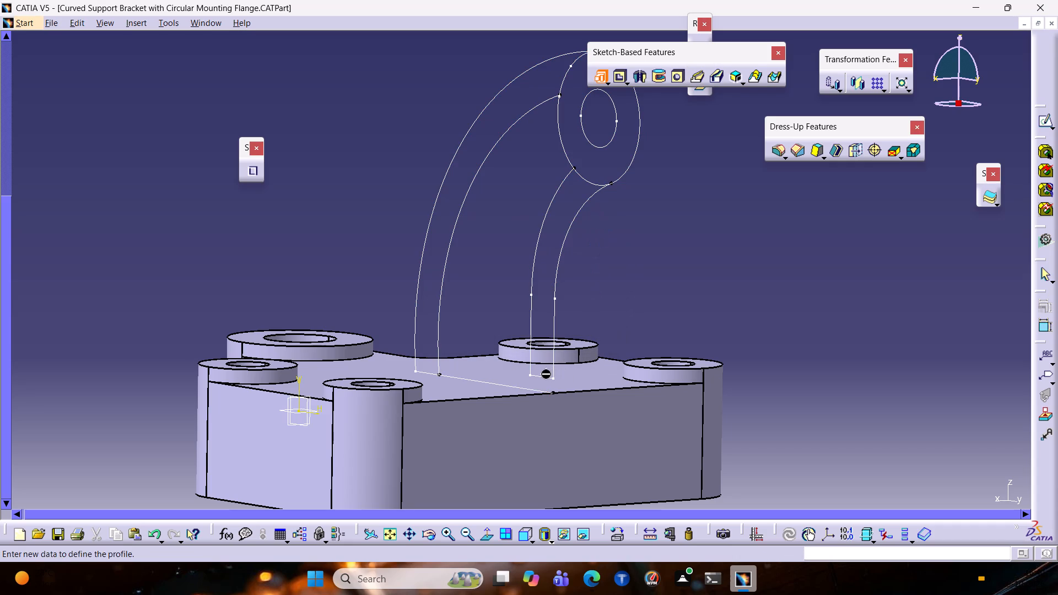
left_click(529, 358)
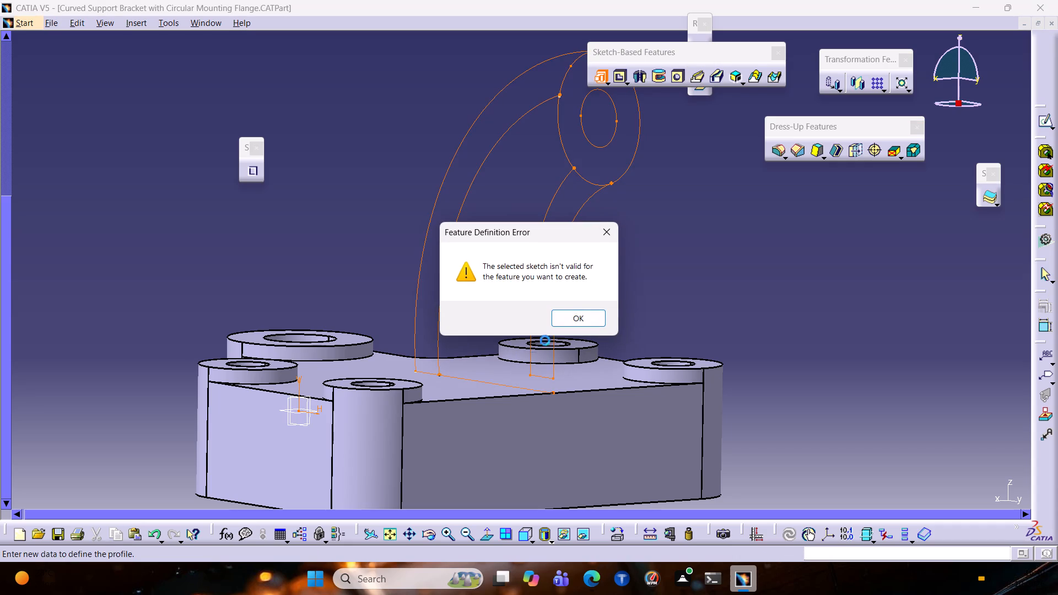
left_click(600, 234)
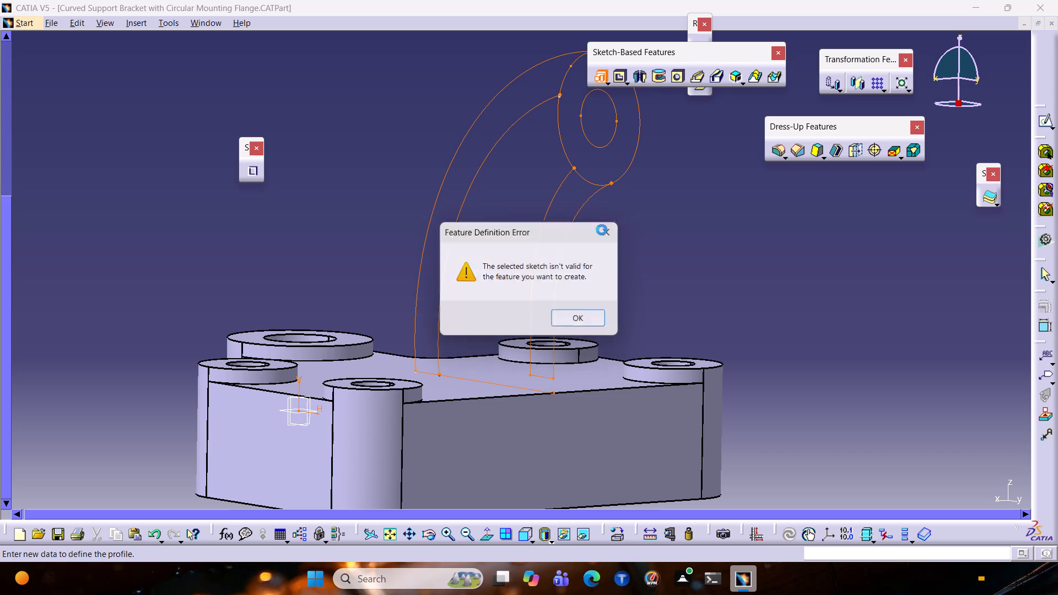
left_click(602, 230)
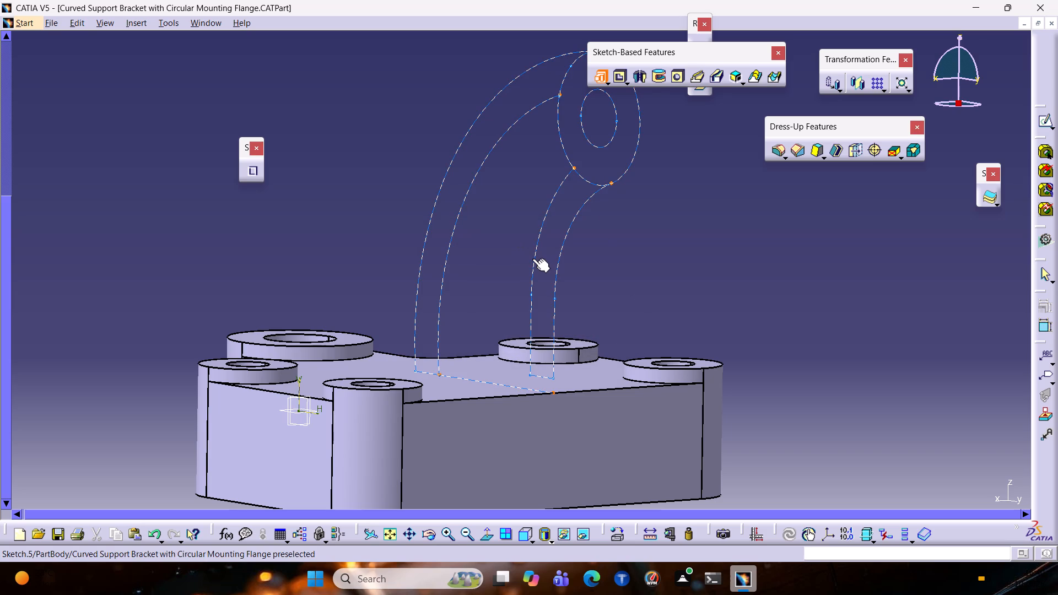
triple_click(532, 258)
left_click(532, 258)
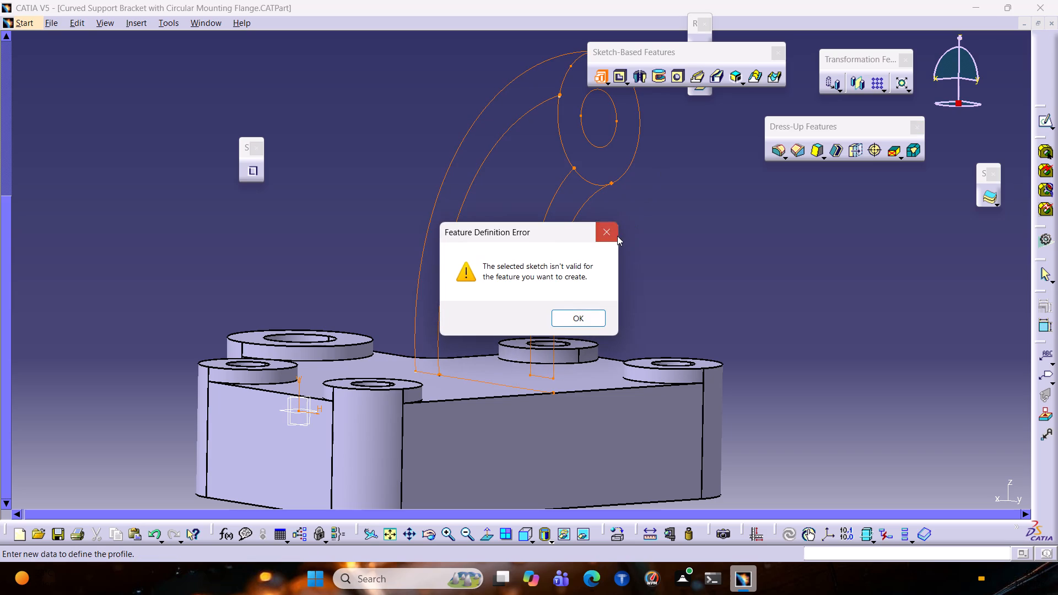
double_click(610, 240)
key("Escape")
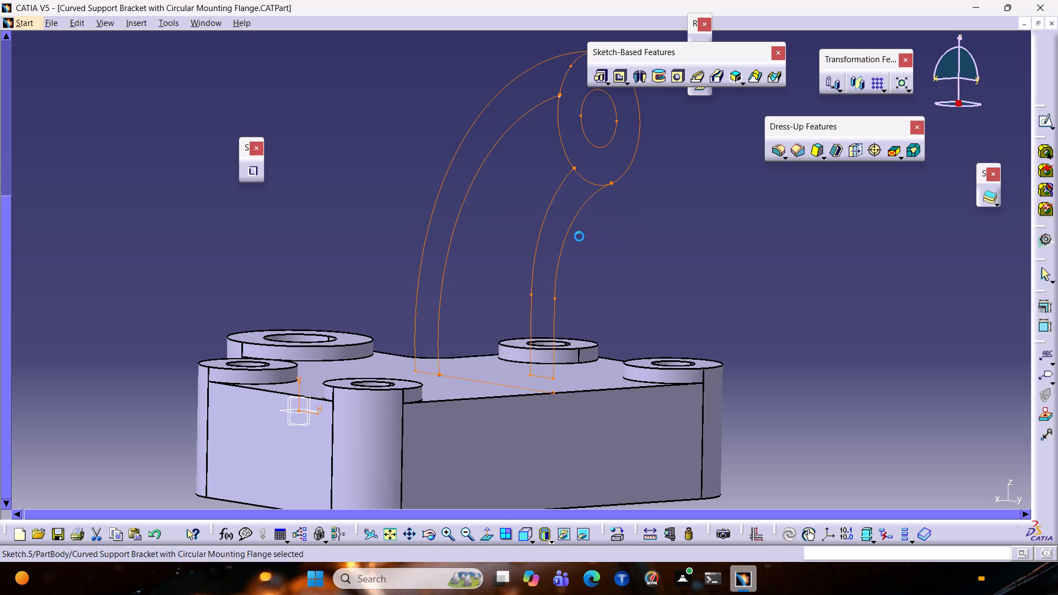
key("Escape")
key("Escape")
Reopen the side sketch and delete the short projected edge across the lower end of the inner leg, just above the base line.
left_click(541, 231)
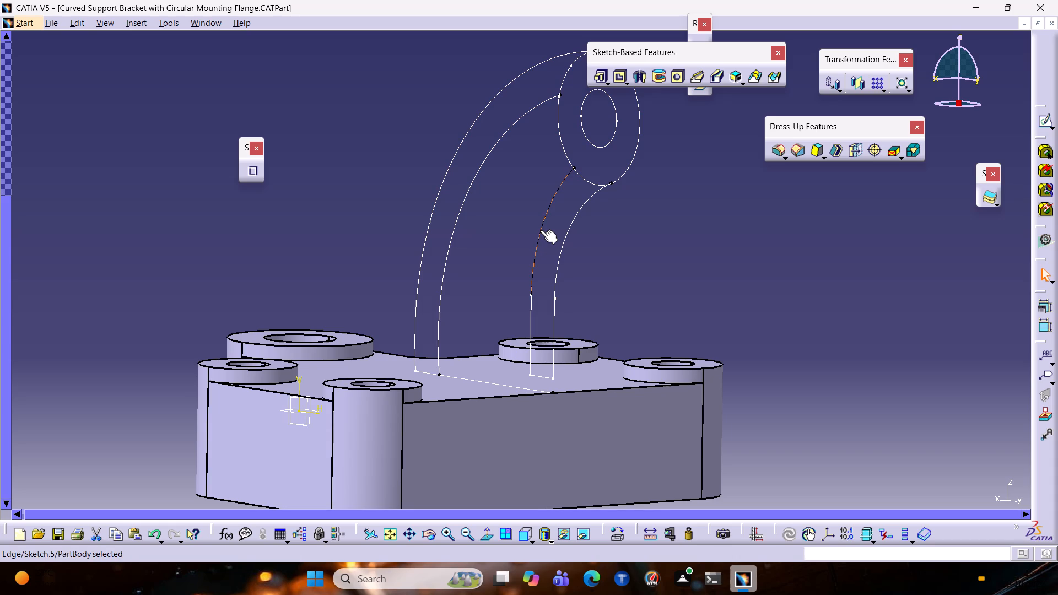
double_click(540, 230)
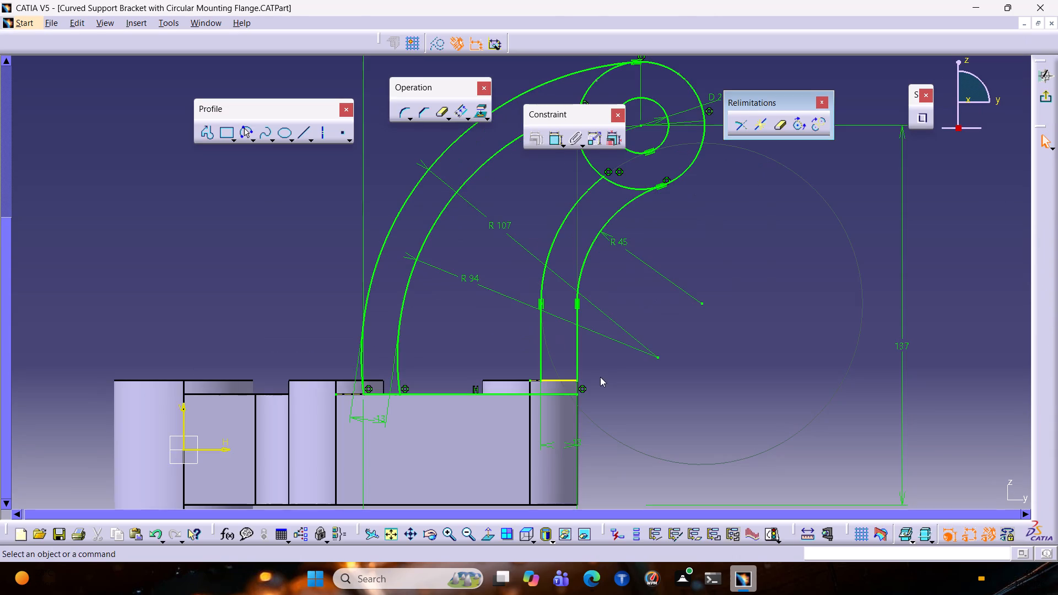
left_click(564, 381)
key("Delete")
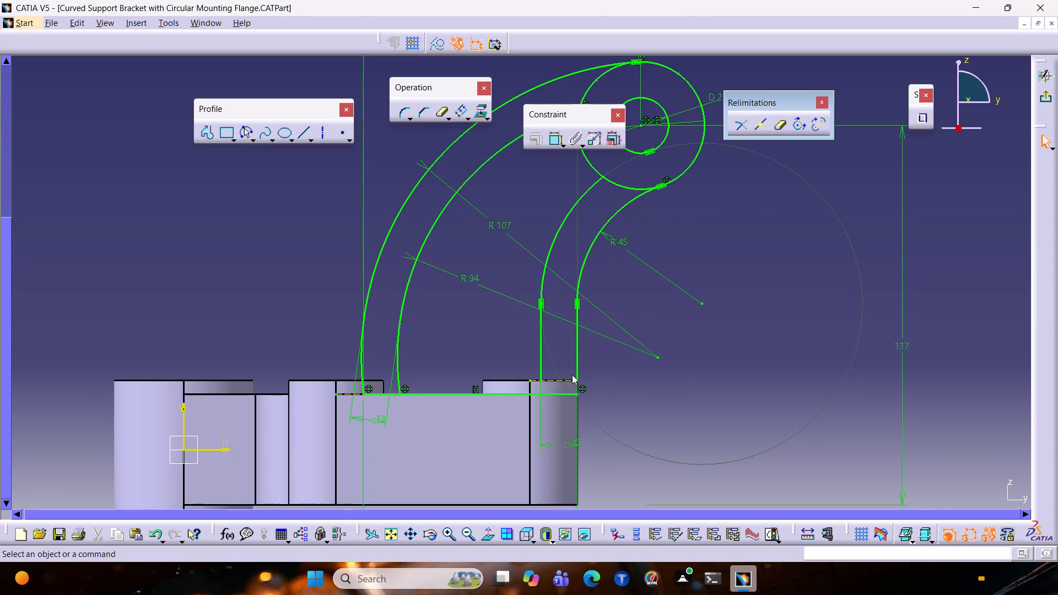
key("Delete")
key("Delete")
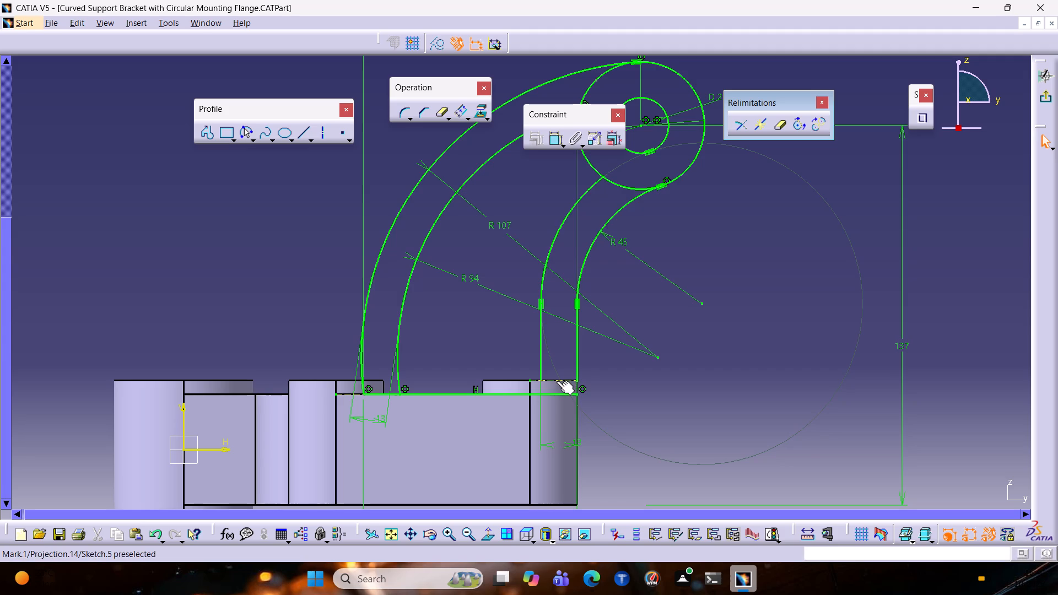
left_click(554, 381)
key("Delete")
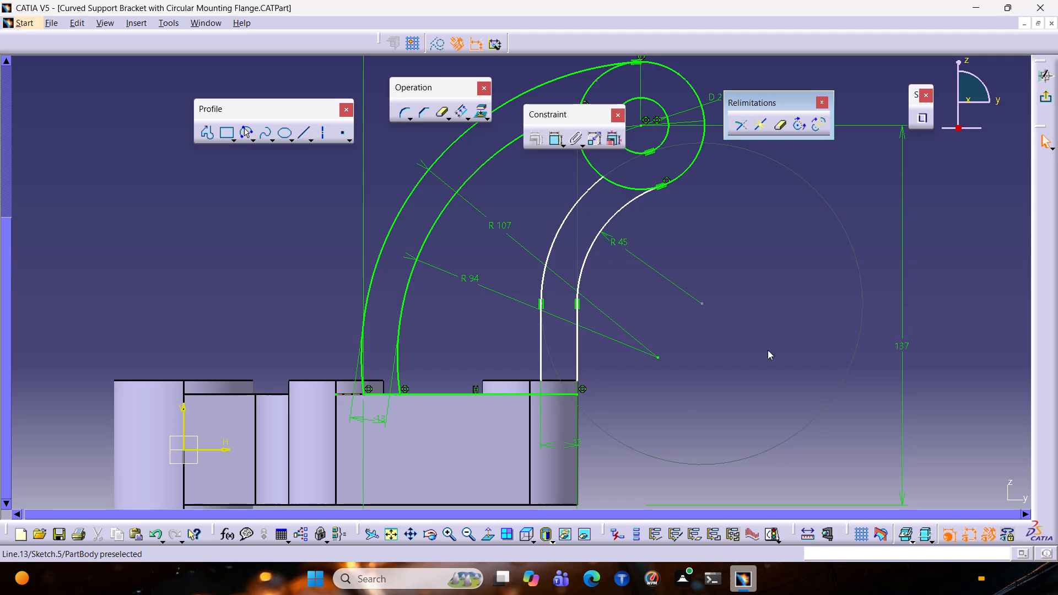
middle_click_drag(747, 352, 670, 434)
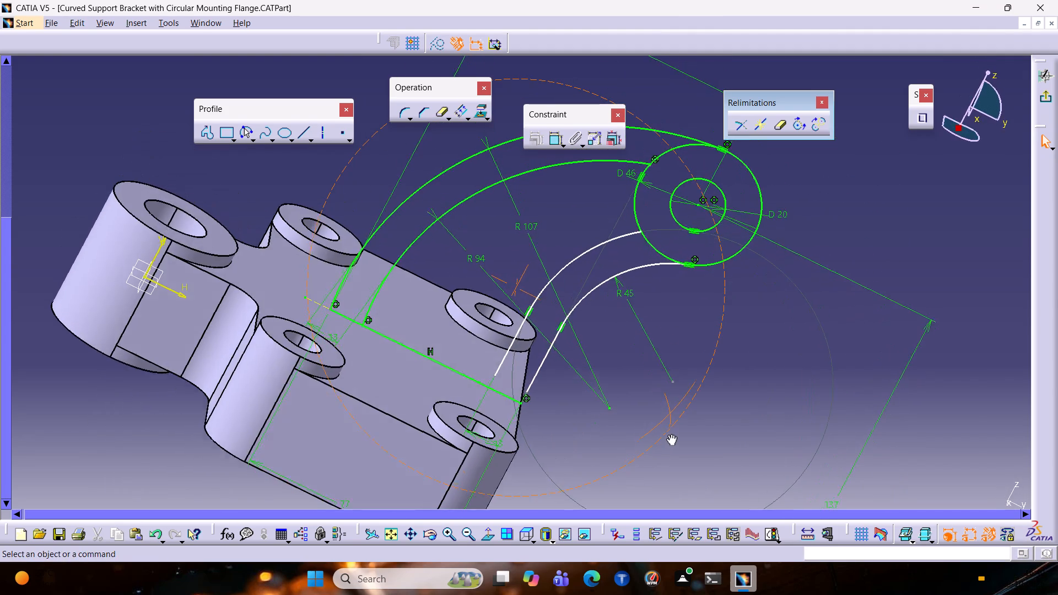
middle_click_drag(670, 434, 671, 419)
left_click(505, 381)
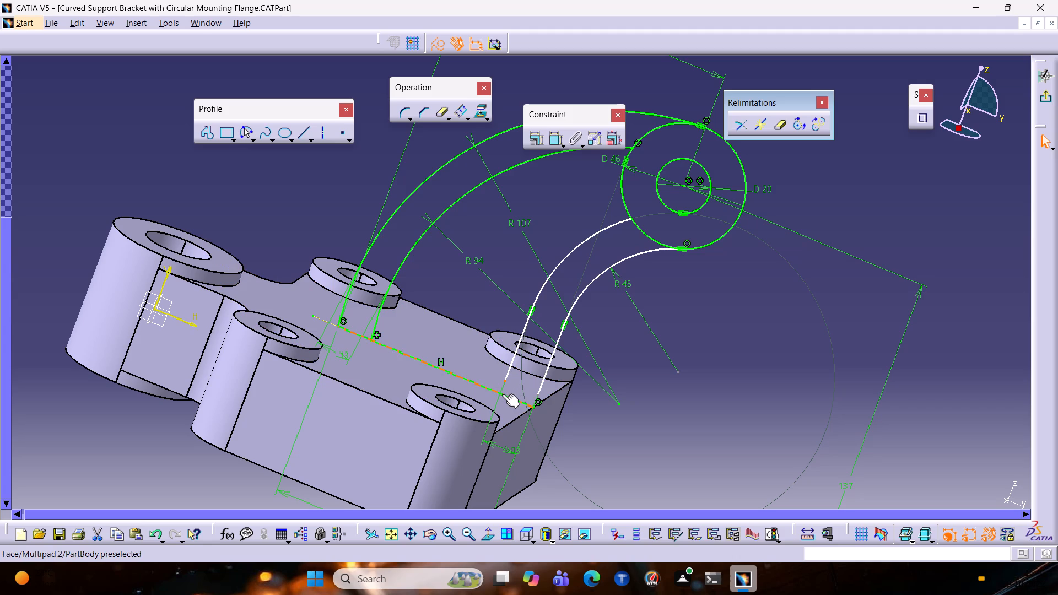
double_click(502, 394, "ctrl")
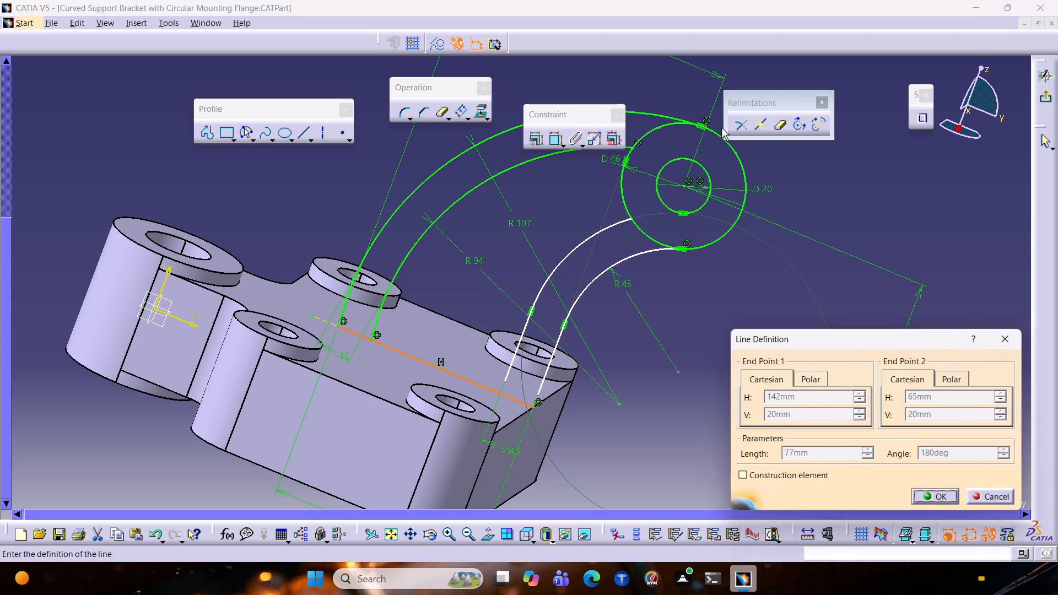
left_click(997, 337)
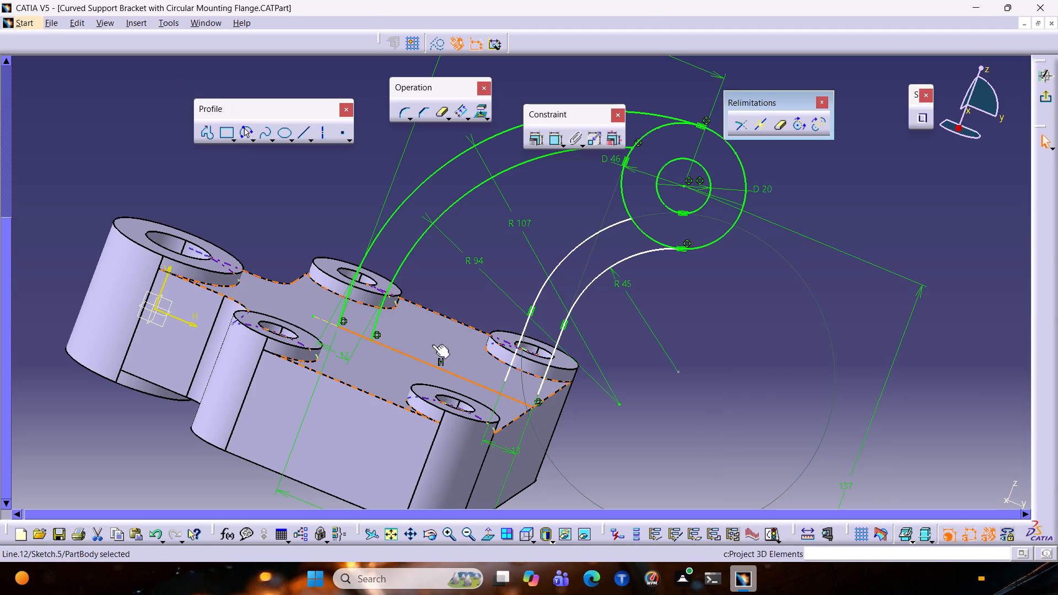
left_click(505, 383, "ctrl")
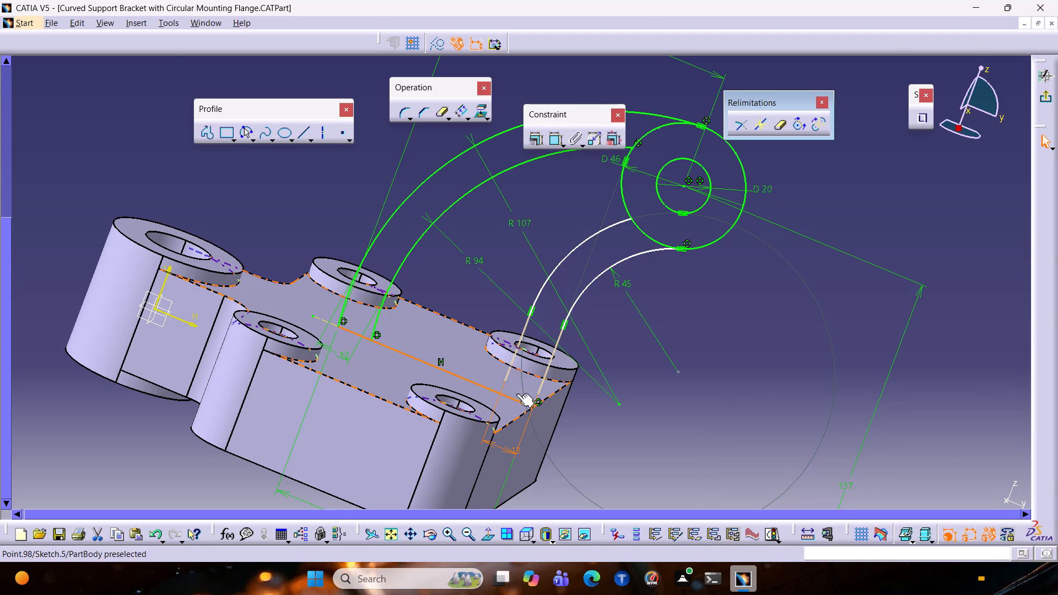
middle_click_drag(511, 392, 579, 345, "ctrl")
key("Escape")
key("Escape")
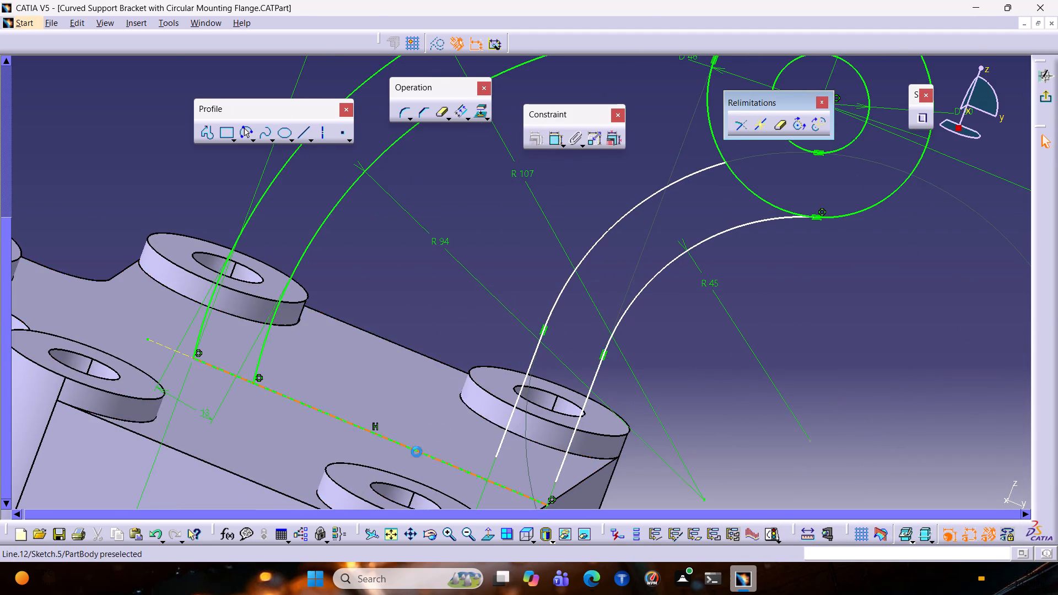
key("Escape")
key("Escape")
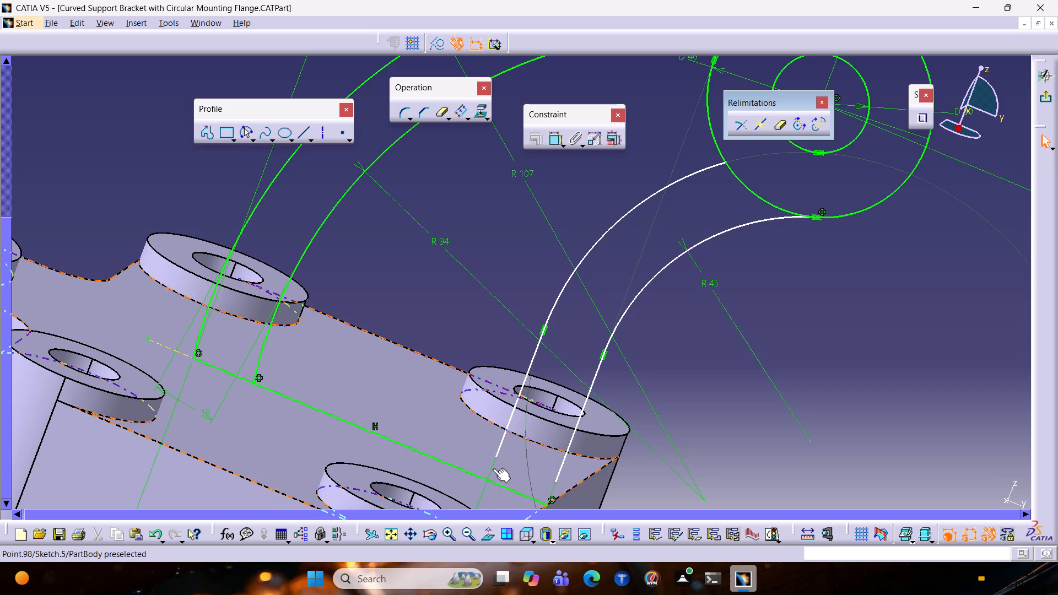
Make the lower endpoint of the inner leg's straight line nearer the rib coincident with the base line.
left_click(495, 456)
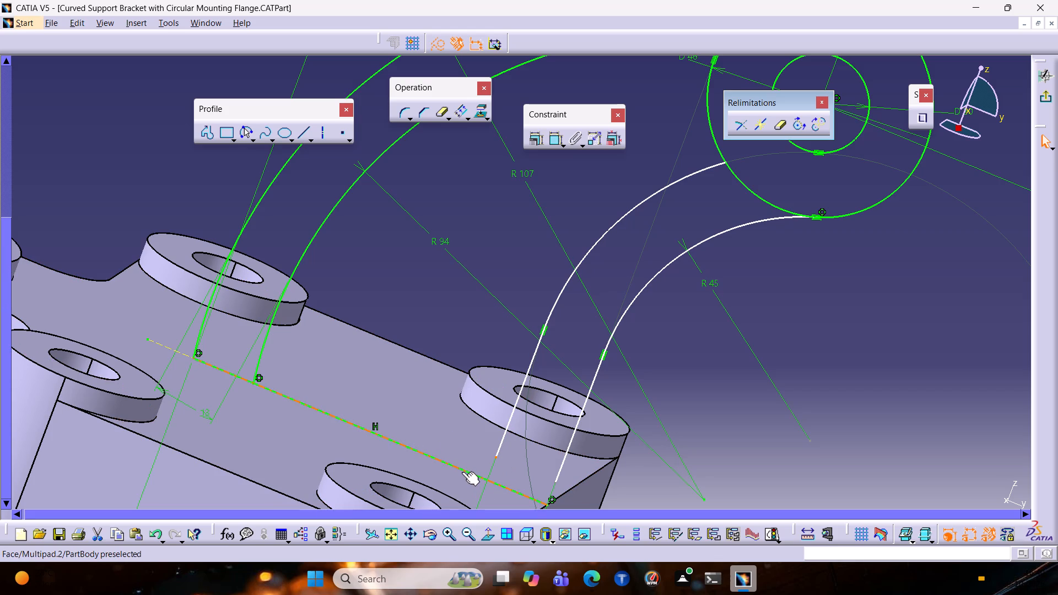
left_click(462, 471, "ctrl")
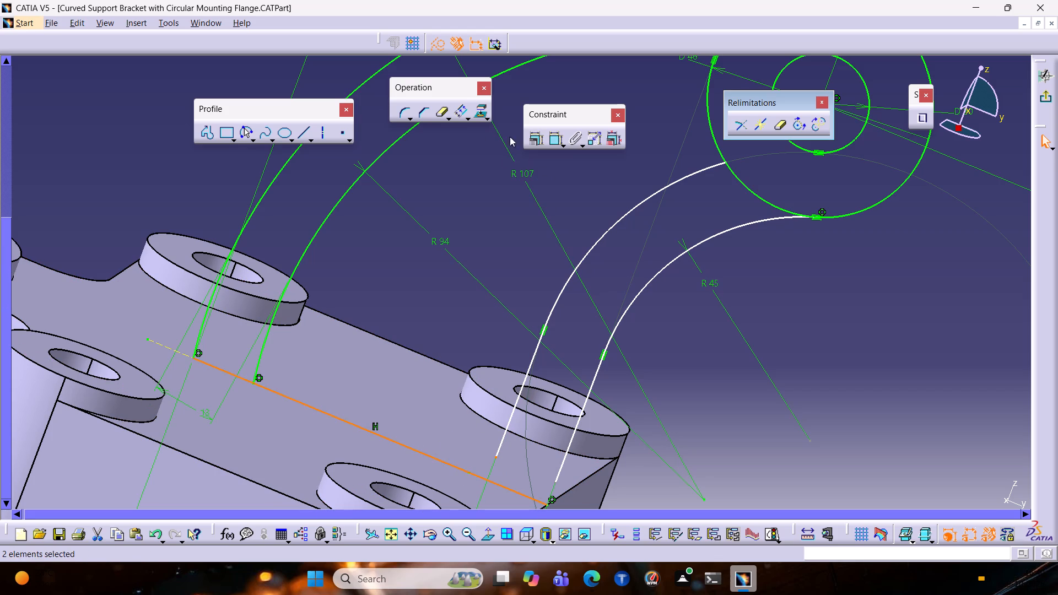
left_click(531, 140)
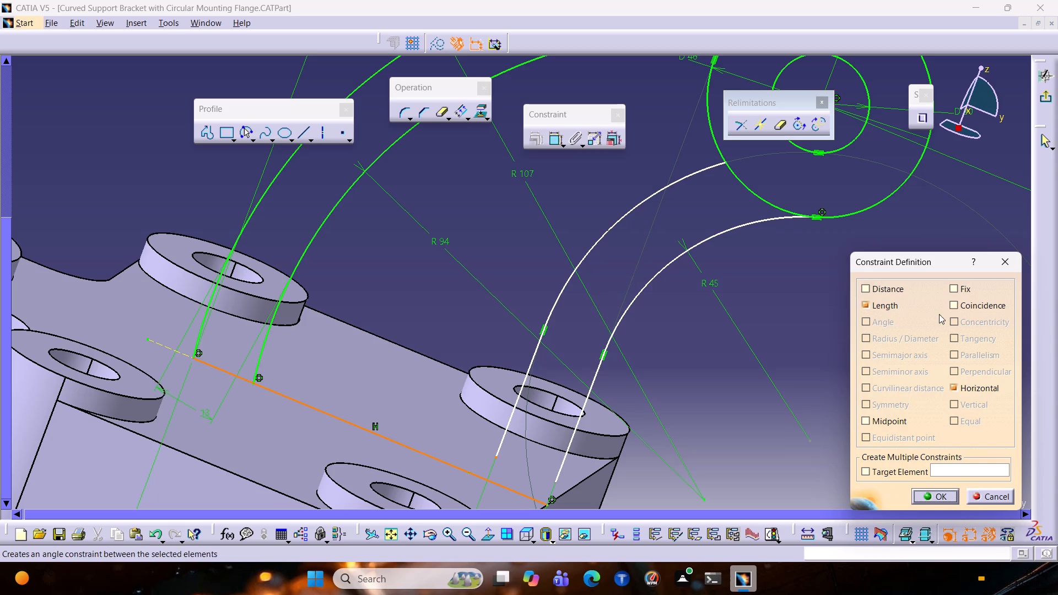
left_click(953, 302)
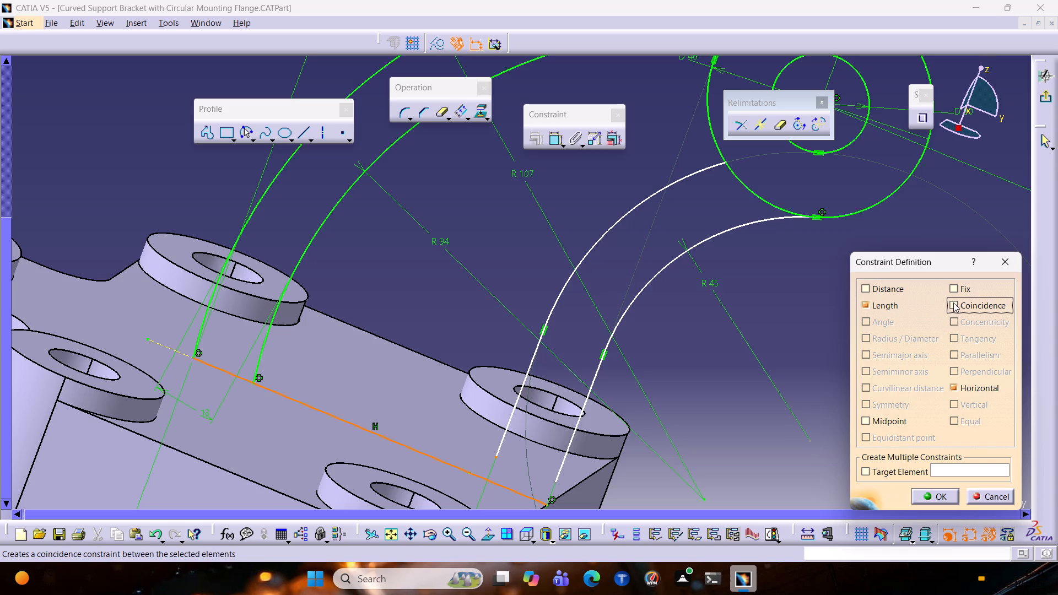
left_click(930, 495)
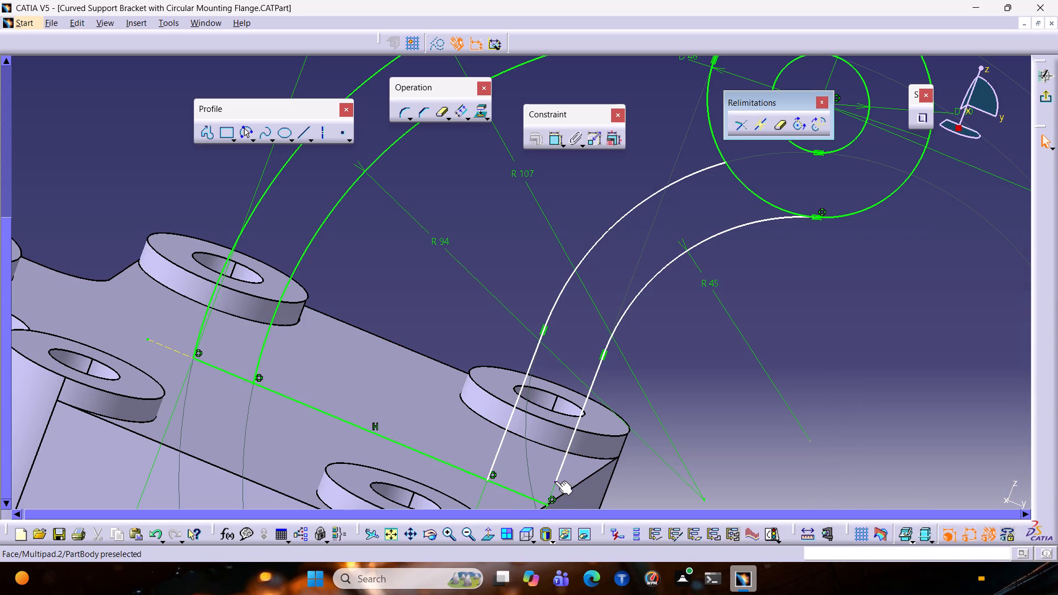
Make the lower endpoint of the inner leg's other straight line coincident with the base line.
left_click(554, 482)
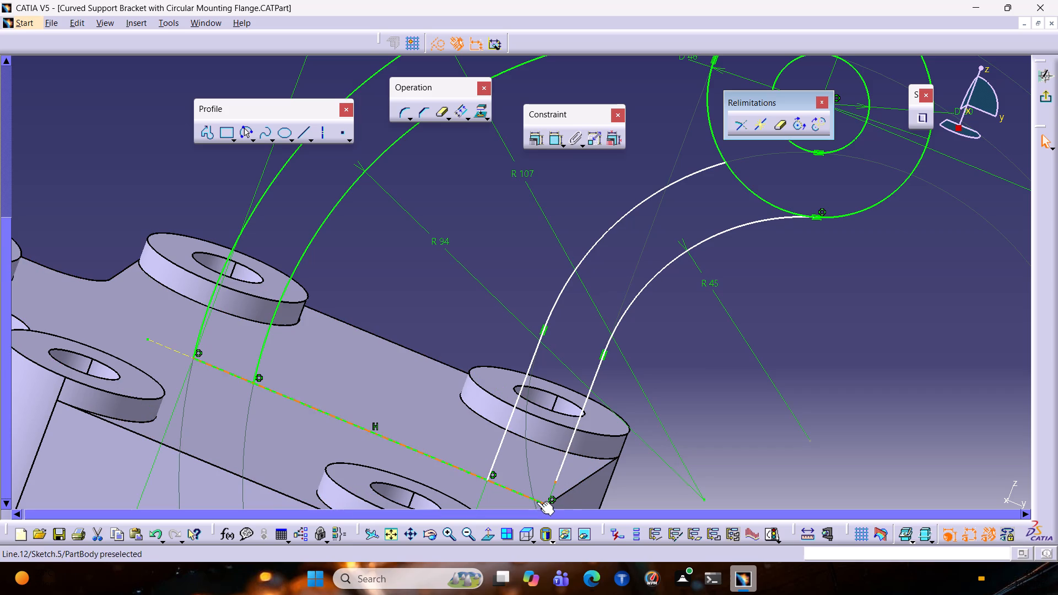
left_click(537, 500, "ctrl")
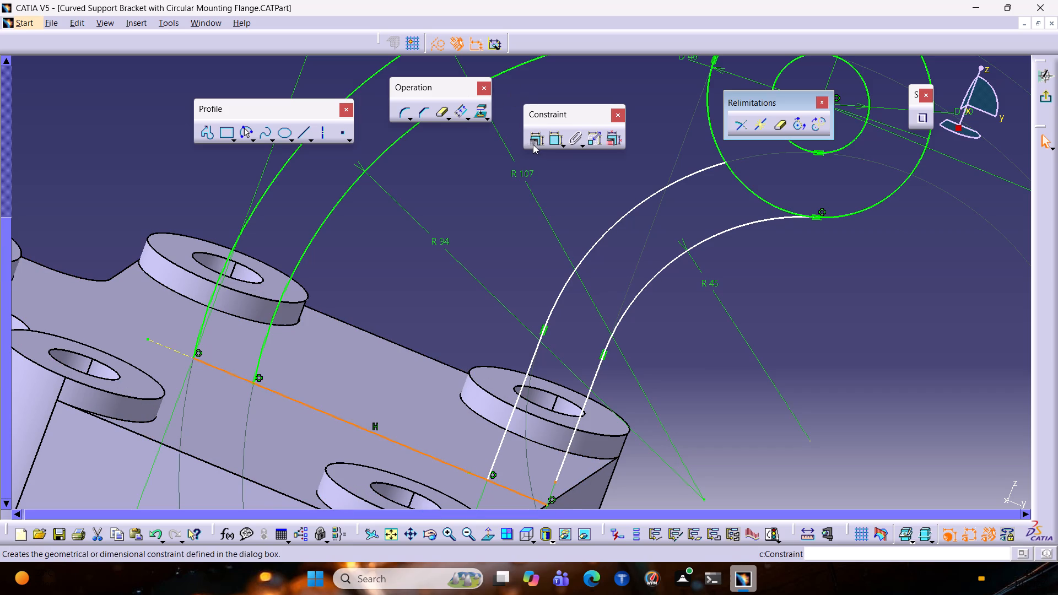
left_click(532, 142)
left_click(979, 304)
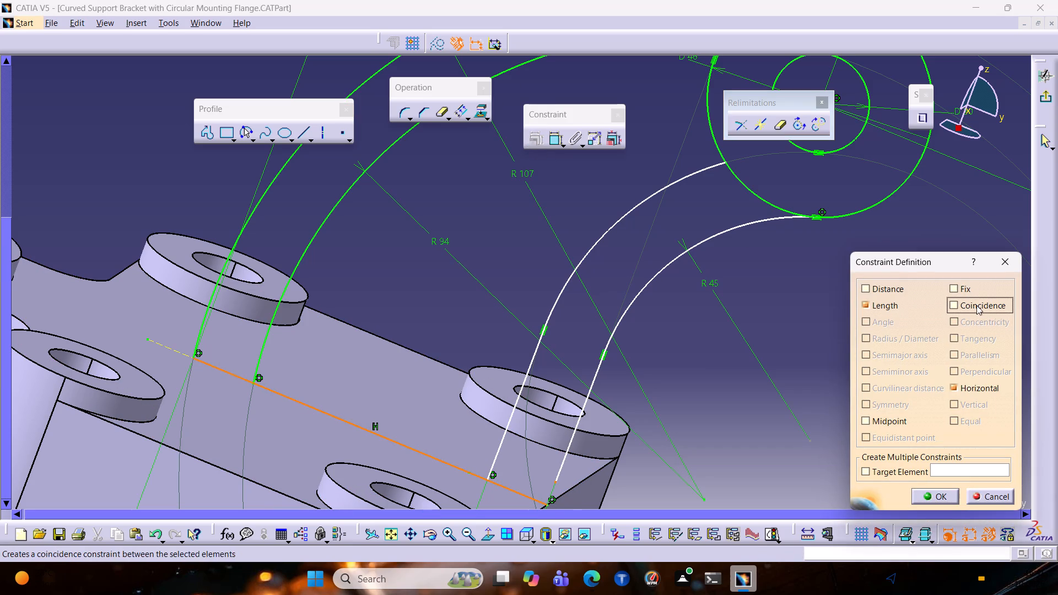
left_click(931, 498)
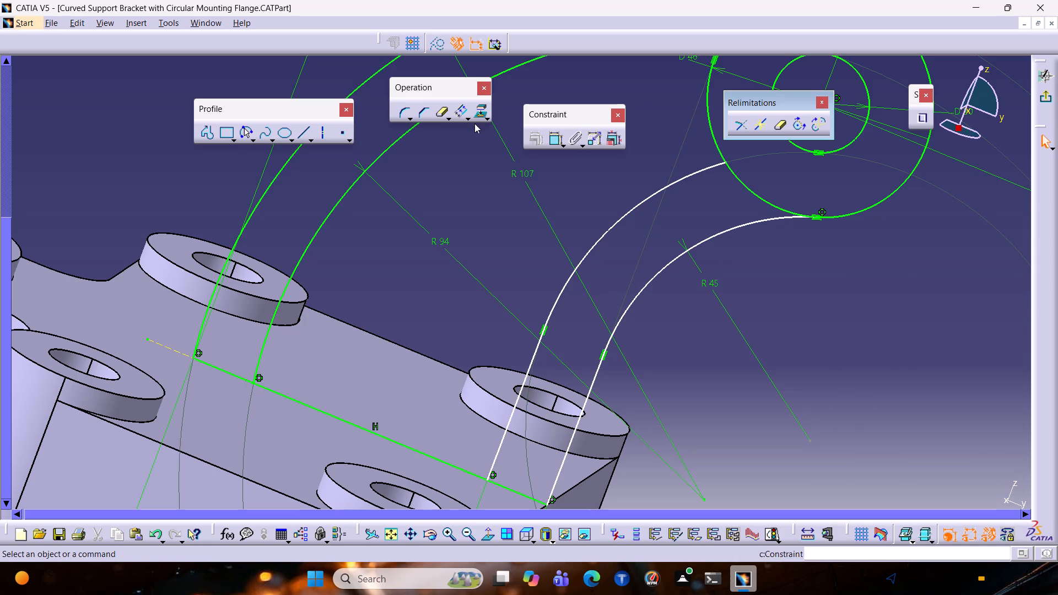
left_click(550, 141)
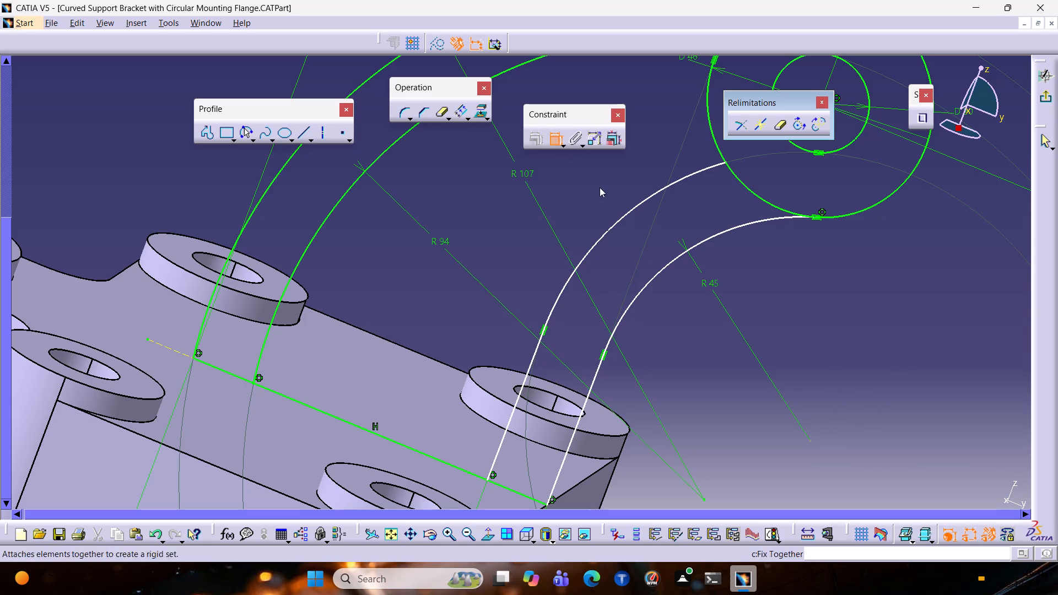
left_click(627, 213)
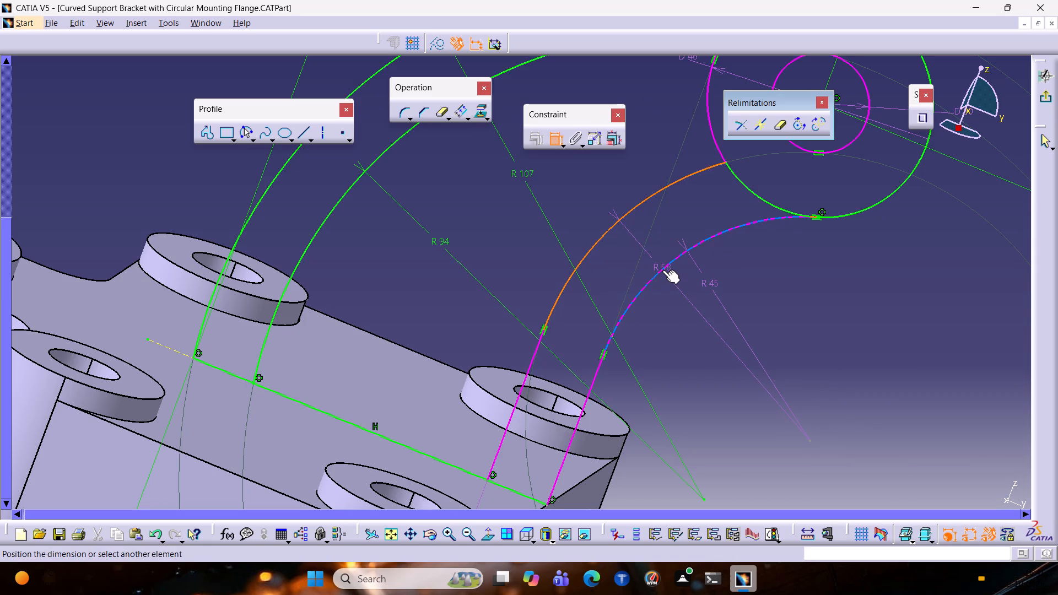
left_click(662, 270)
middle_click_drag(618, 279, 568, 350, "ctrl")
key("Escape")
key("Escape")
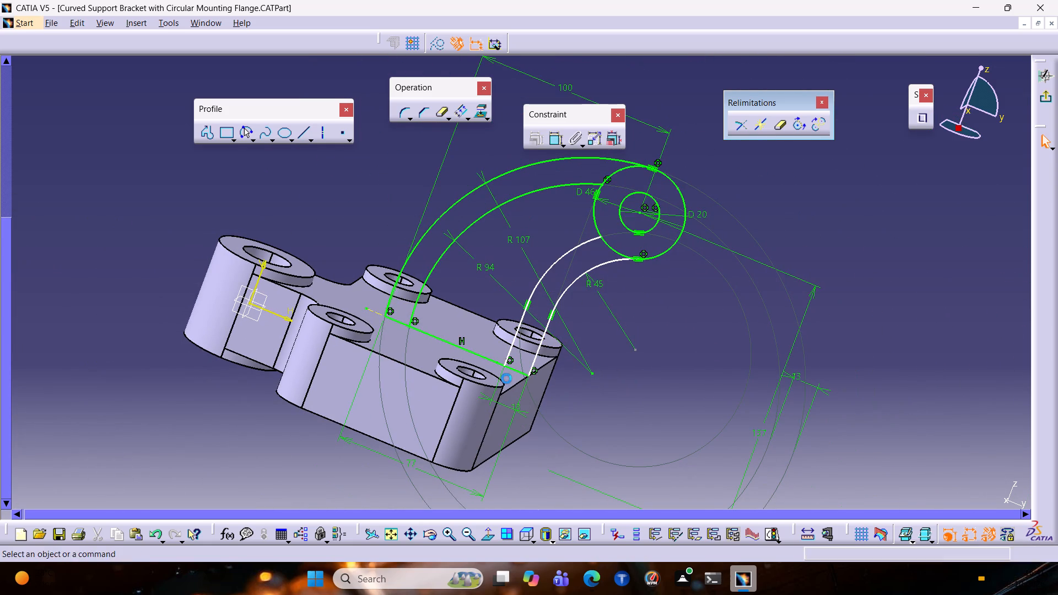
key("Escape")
Delete the distance dimension between the inner leg's two straight lines.
left_click(505, 408)
key("Delete")
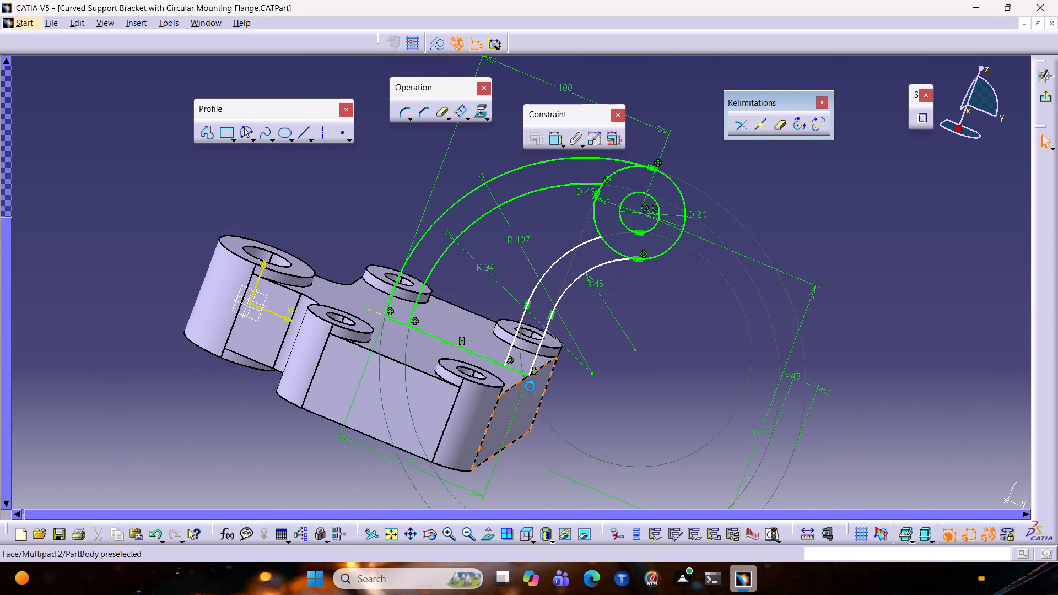
Add a 13 mm distance dimension between the inner leg's two arcs, placed below the base line.
left_click(551, 142)
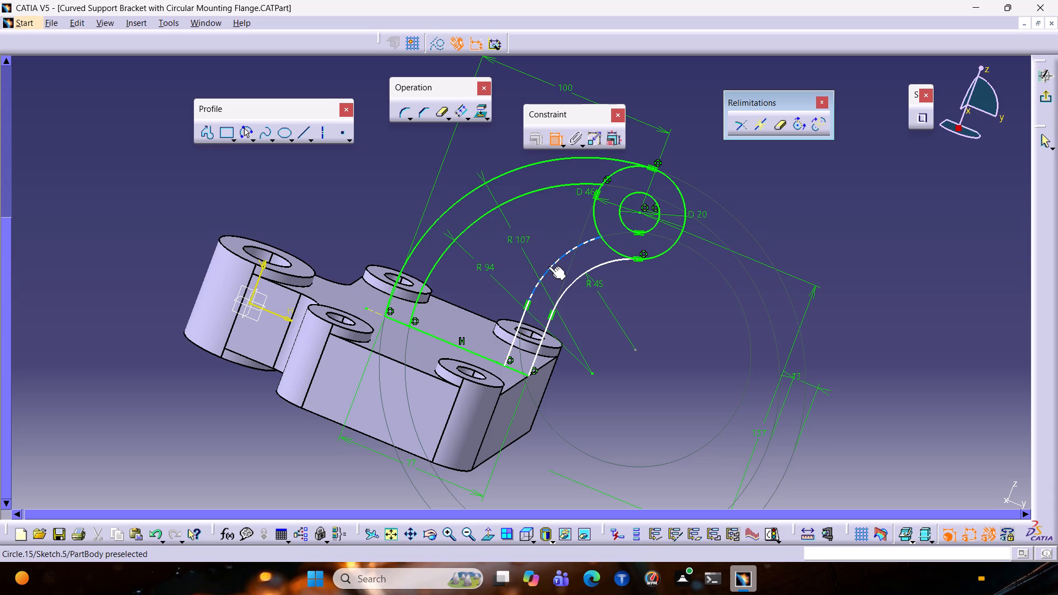
left_click(548, 266)
left_click(567, 288)
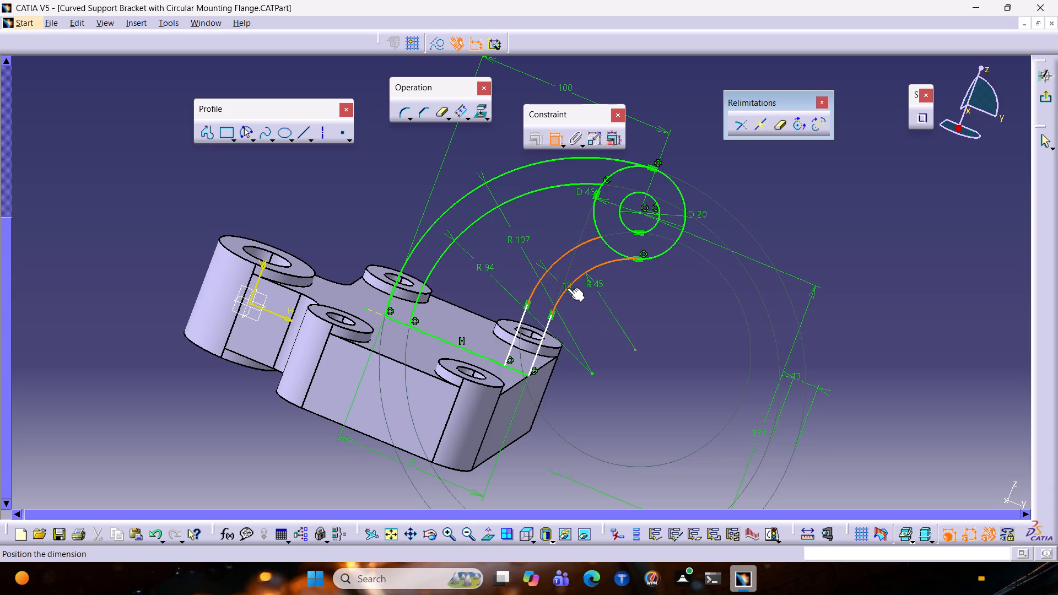
left_click(487, 404)
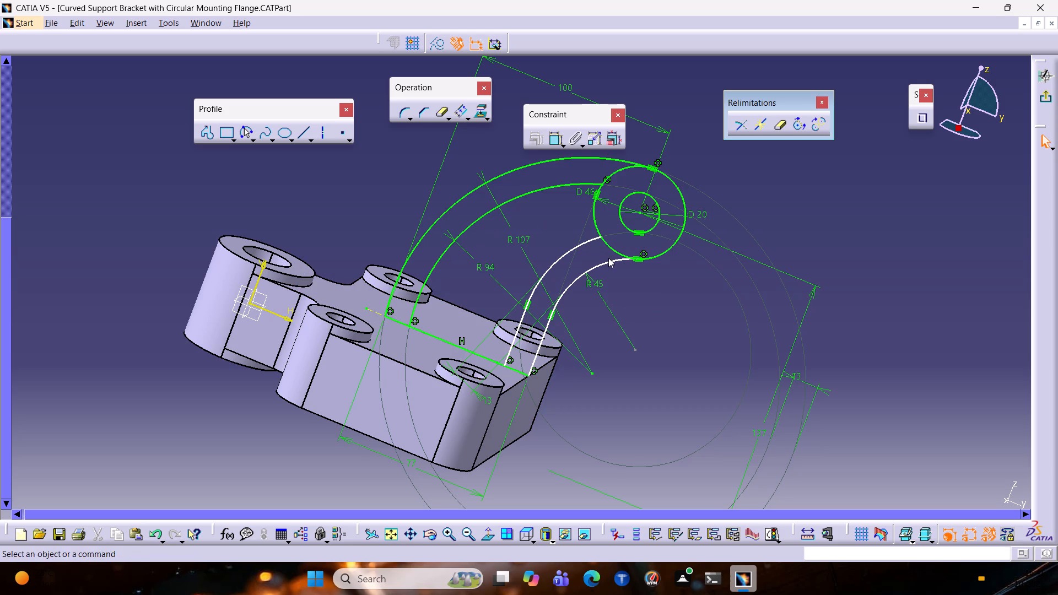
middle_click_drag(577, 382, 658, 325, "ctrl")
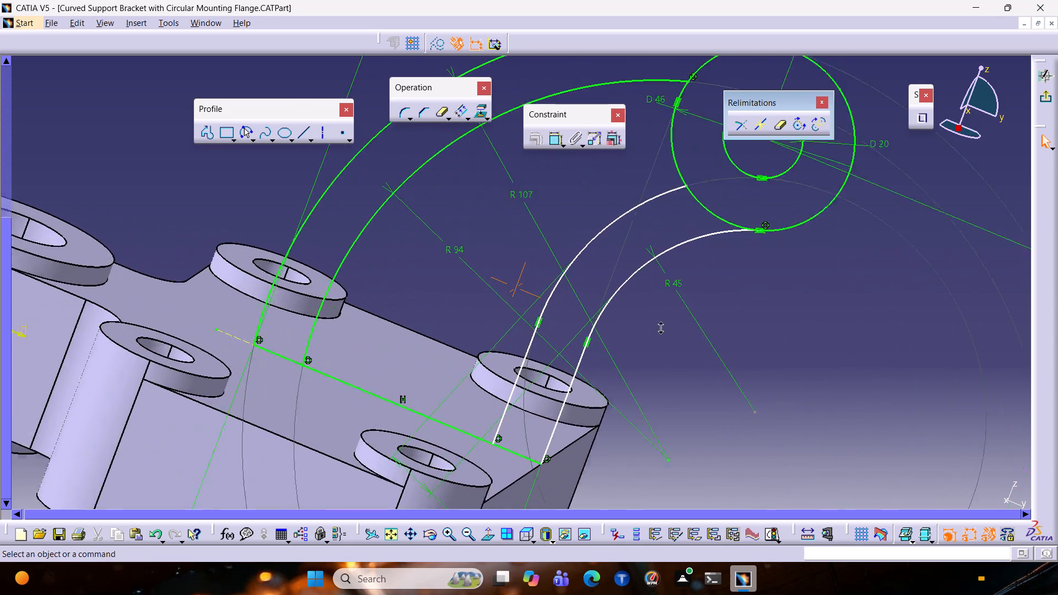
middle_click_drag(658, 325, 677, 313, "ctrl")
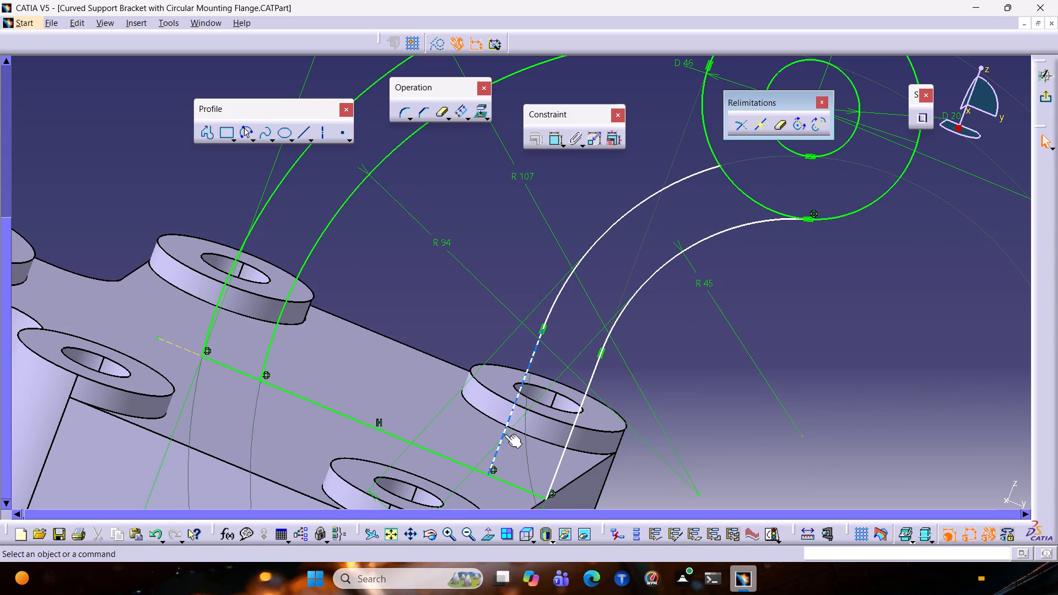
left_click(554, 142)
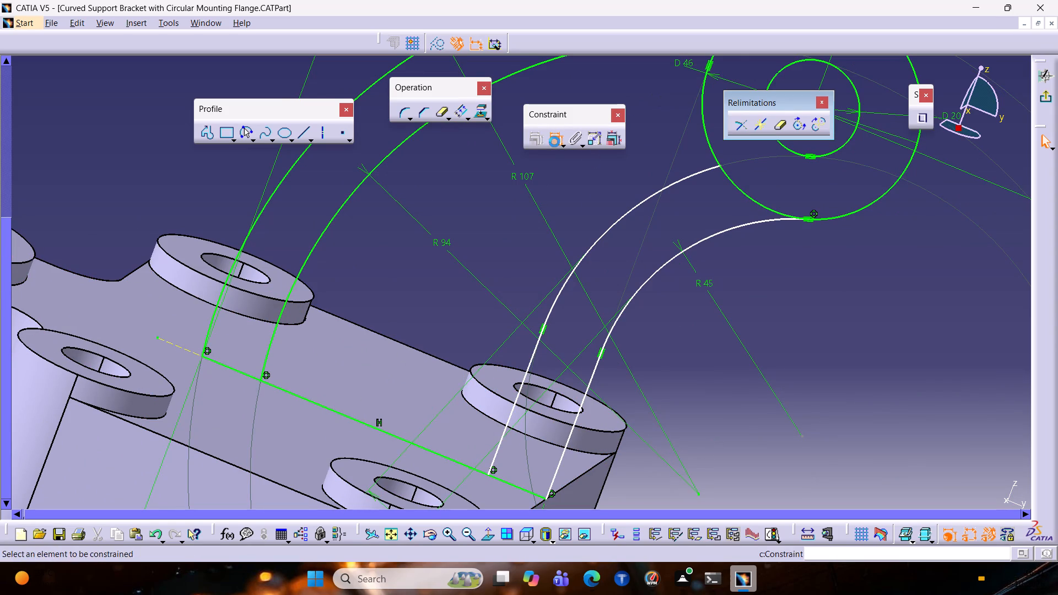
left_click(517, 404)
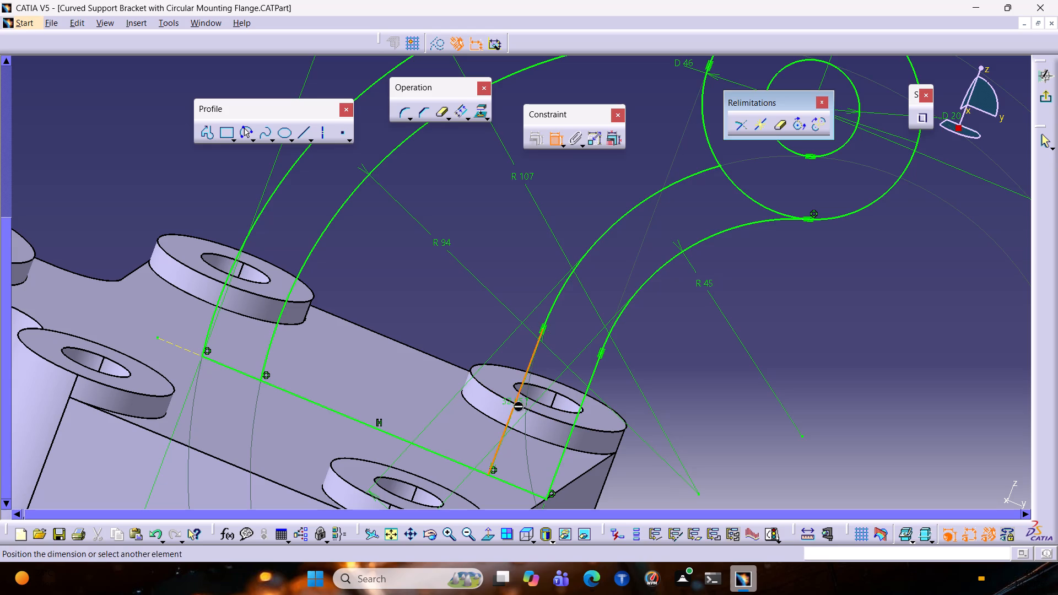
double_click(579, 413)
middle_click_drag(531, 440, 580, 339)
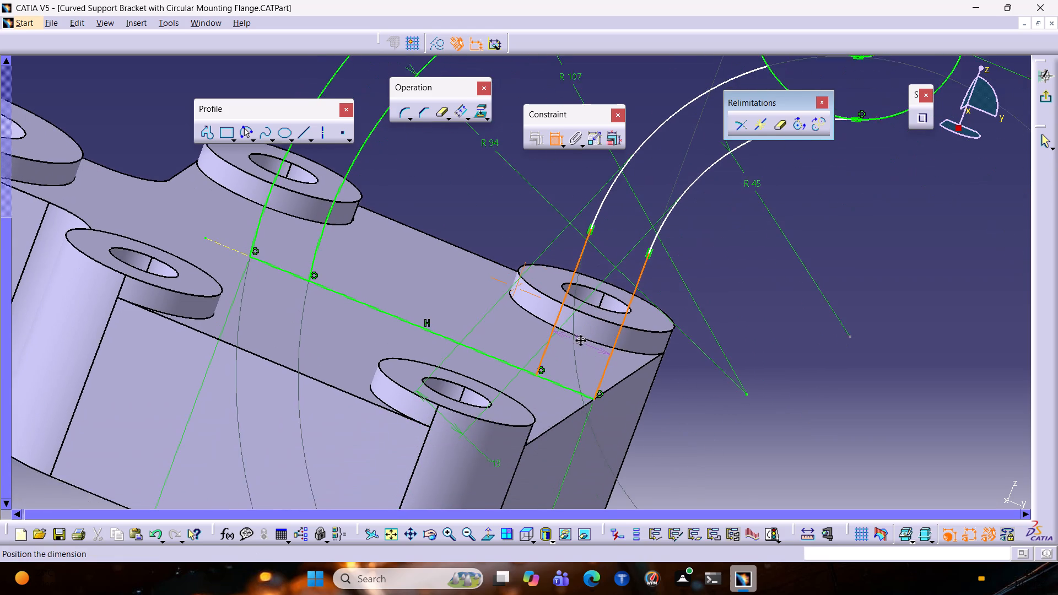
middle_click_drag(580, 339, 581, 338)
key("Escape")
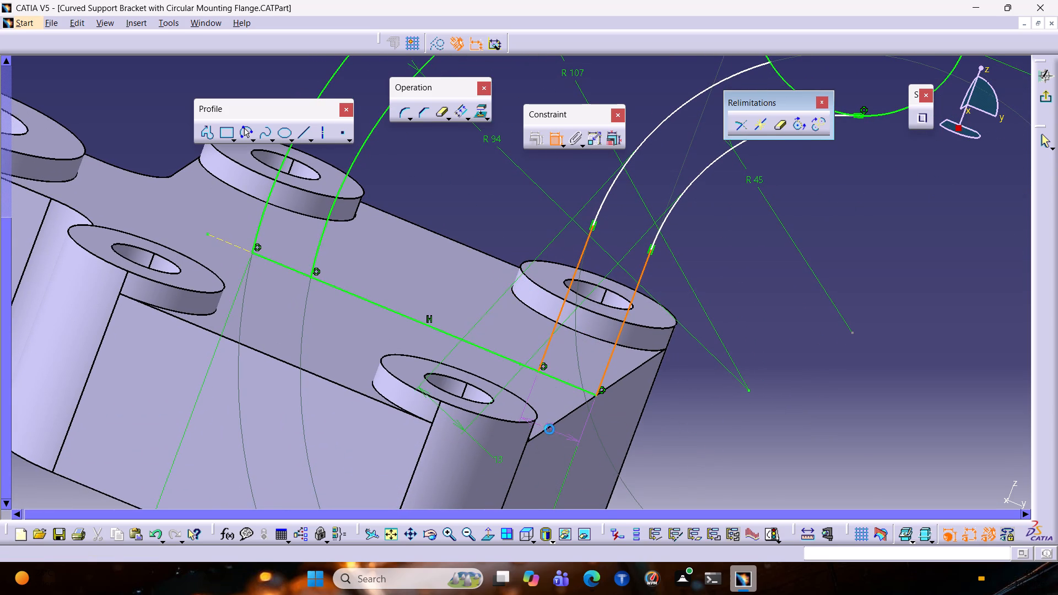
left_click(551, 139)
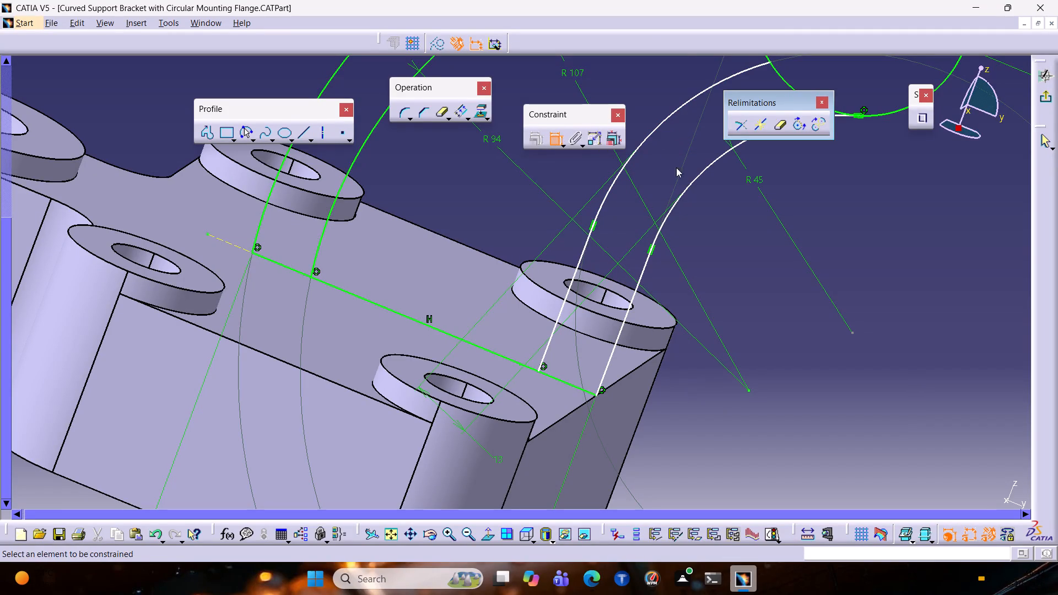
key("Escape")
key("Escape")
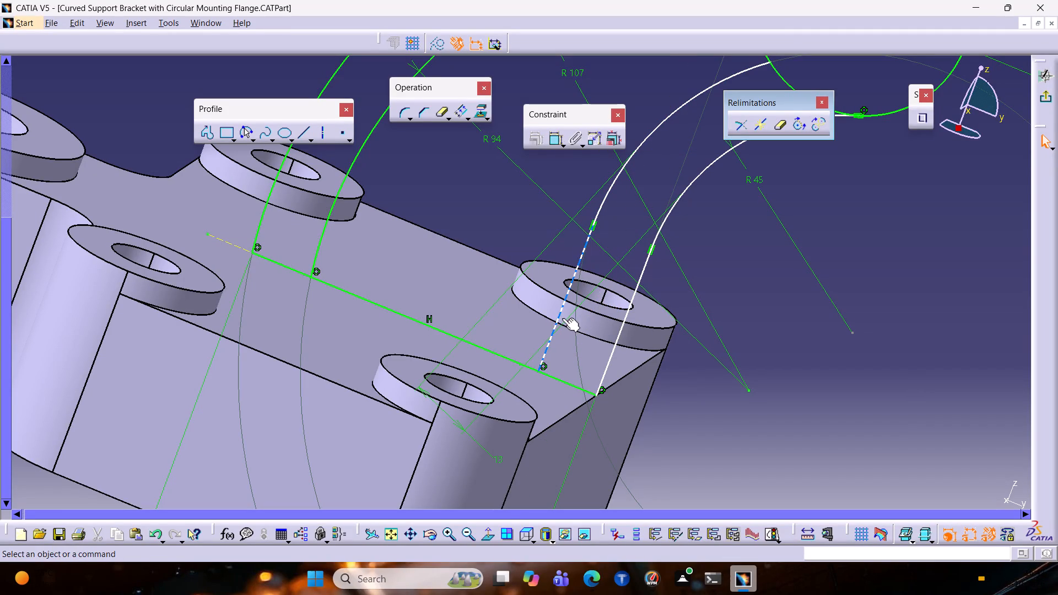
Apply a Vertical constraint to the inner leg's straight line nearer the curved rib.
left_click(562, 318)
left_click(535, 136)
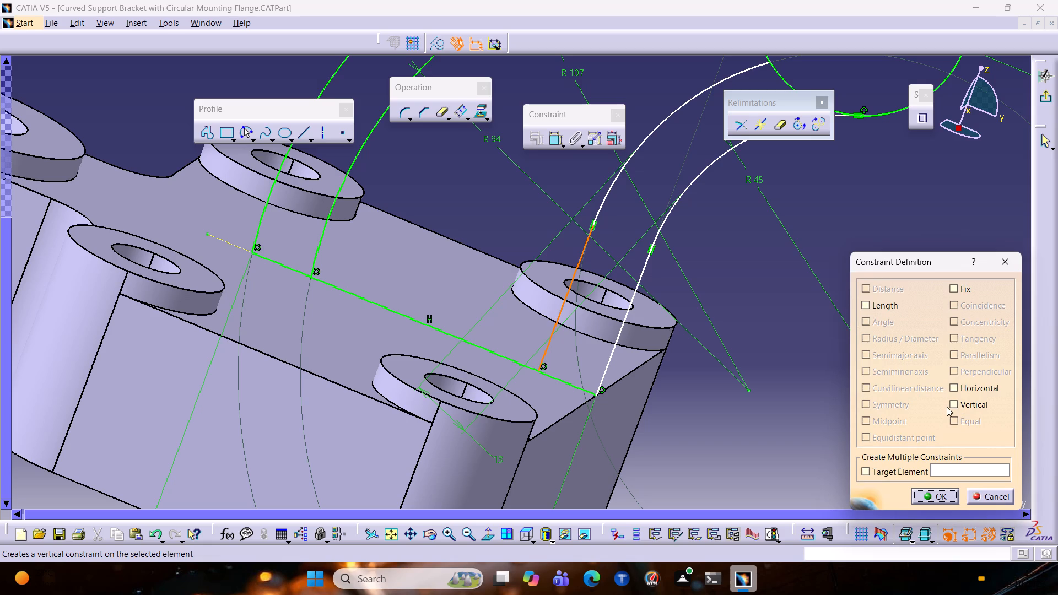
left_click(952, 388)
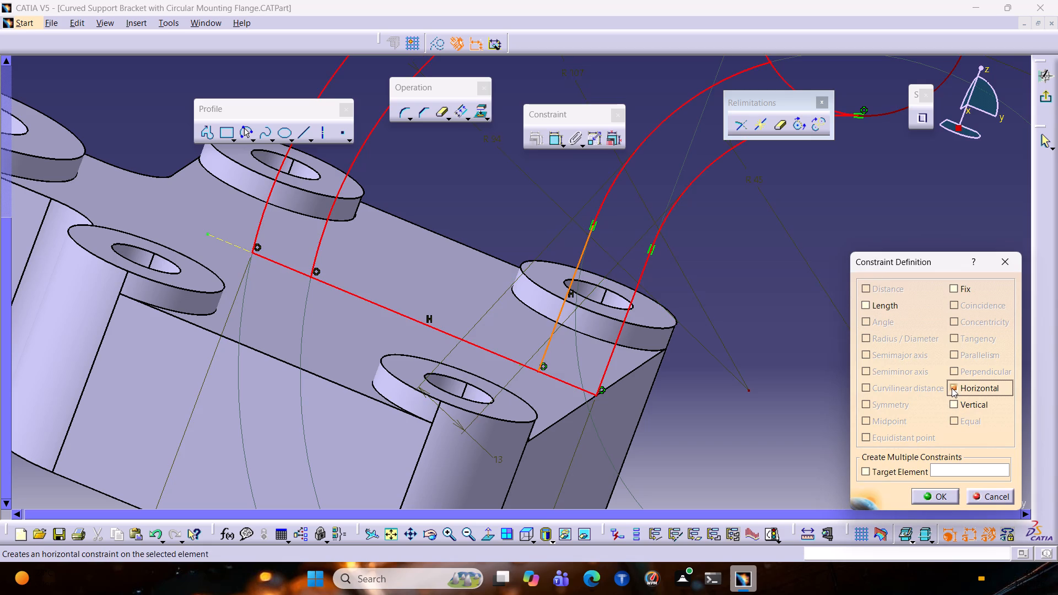
left_click(952, 388)
left_click(951, 404)
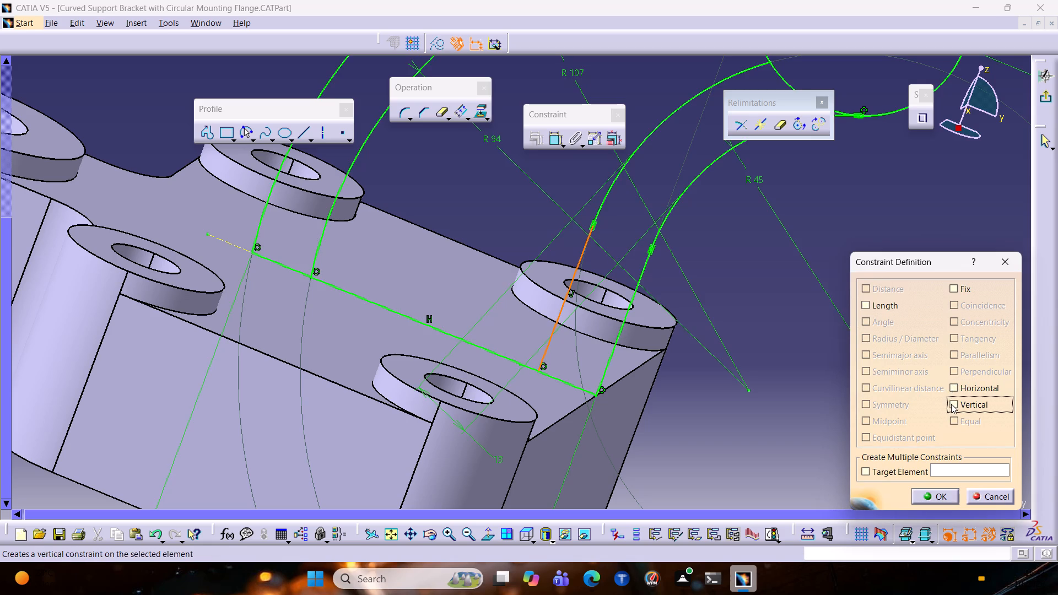
left_click(940, 495)
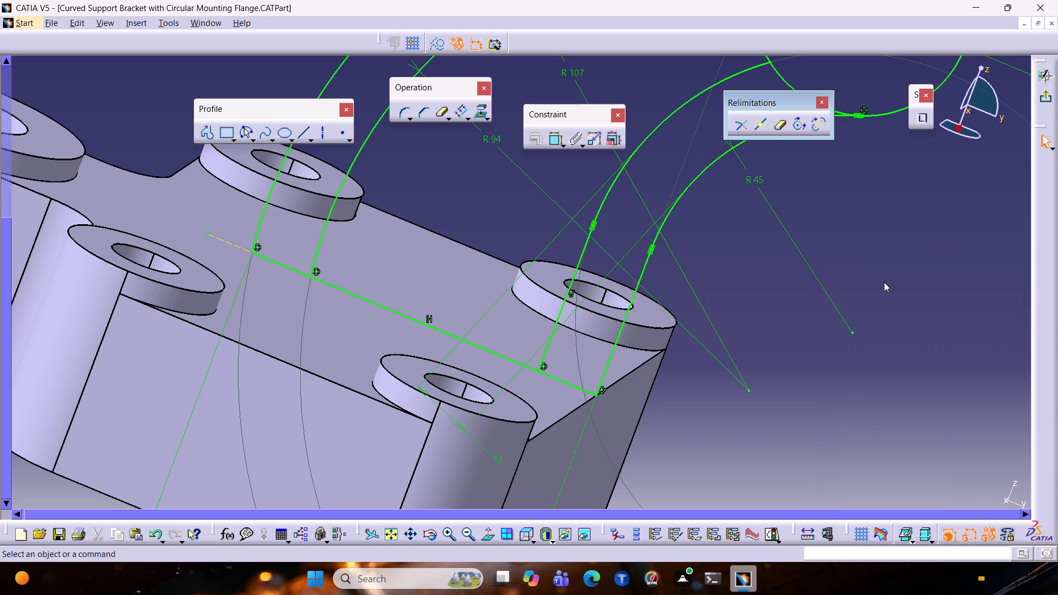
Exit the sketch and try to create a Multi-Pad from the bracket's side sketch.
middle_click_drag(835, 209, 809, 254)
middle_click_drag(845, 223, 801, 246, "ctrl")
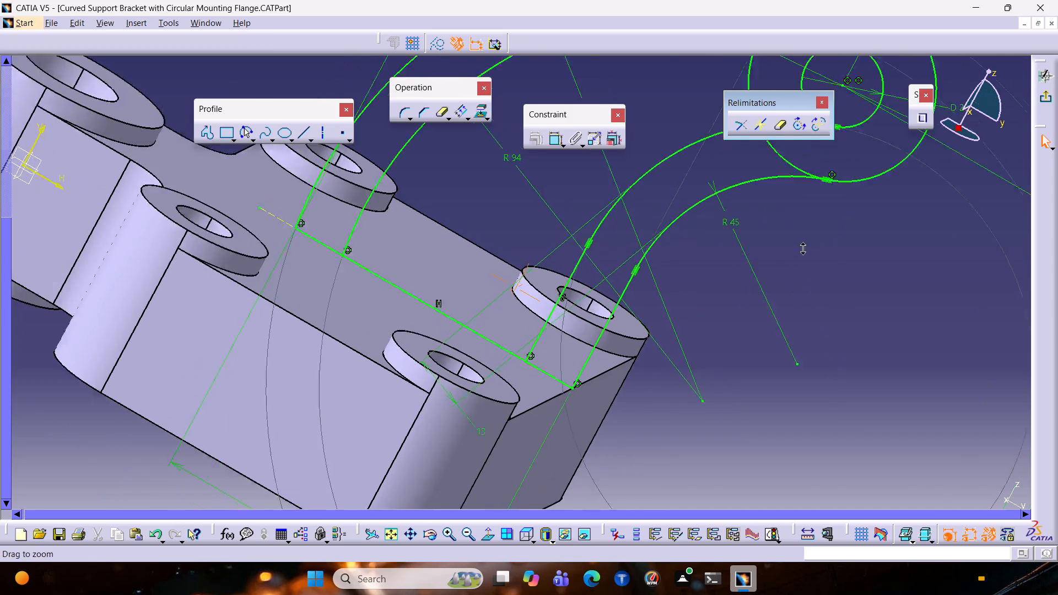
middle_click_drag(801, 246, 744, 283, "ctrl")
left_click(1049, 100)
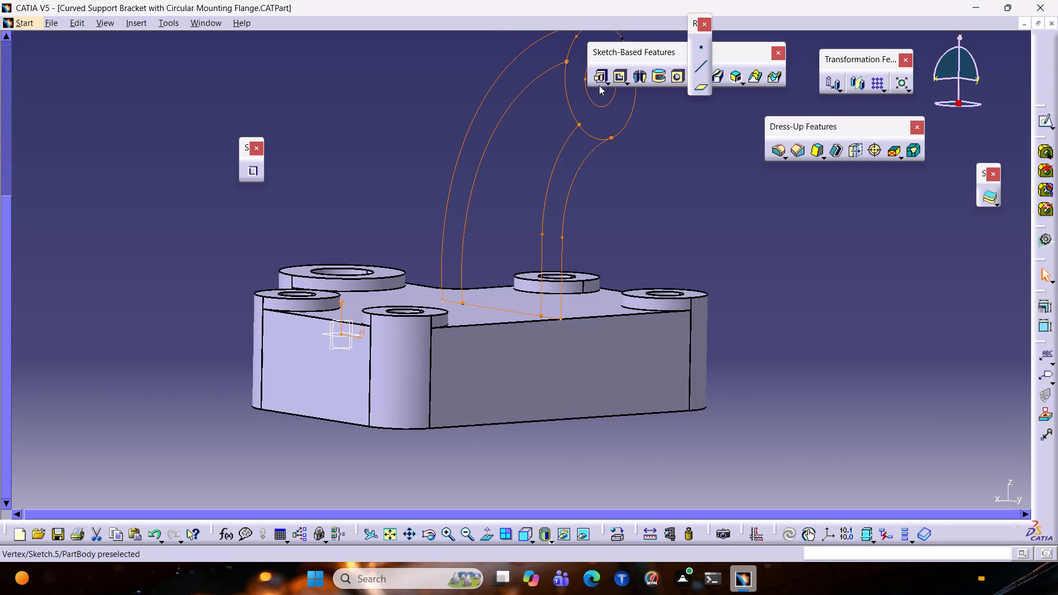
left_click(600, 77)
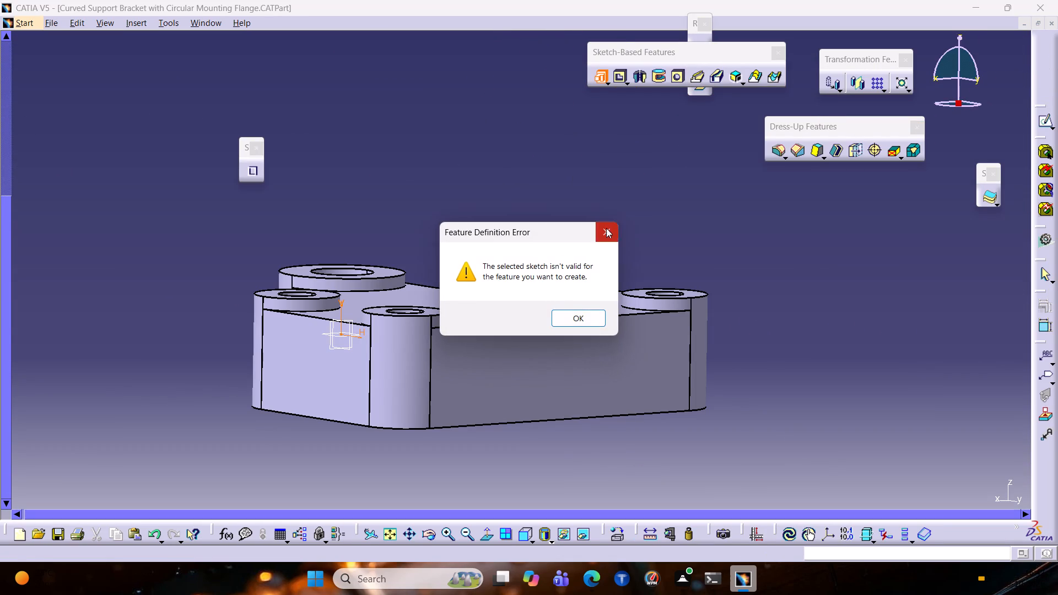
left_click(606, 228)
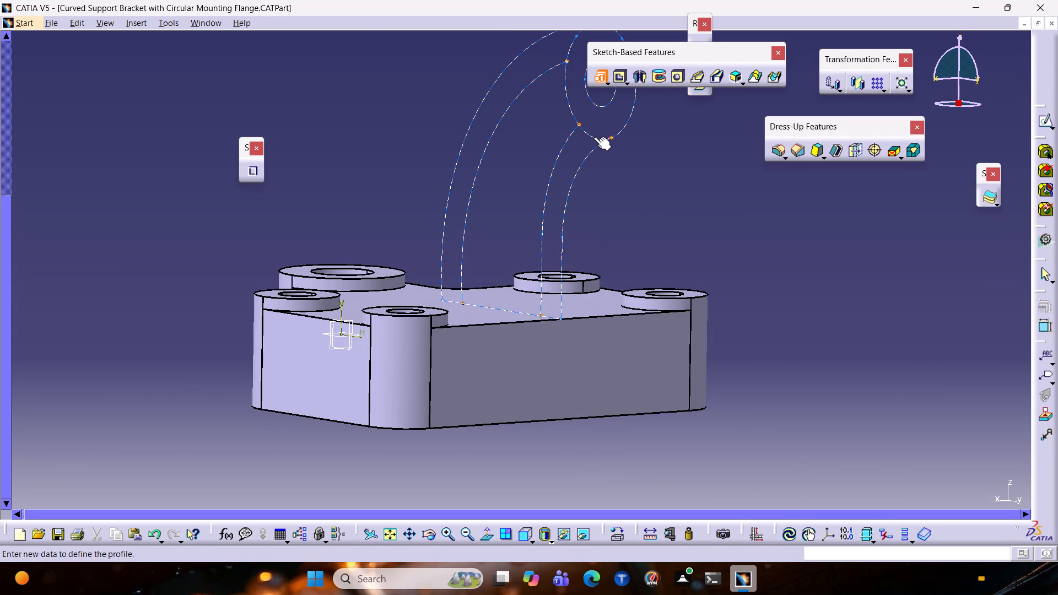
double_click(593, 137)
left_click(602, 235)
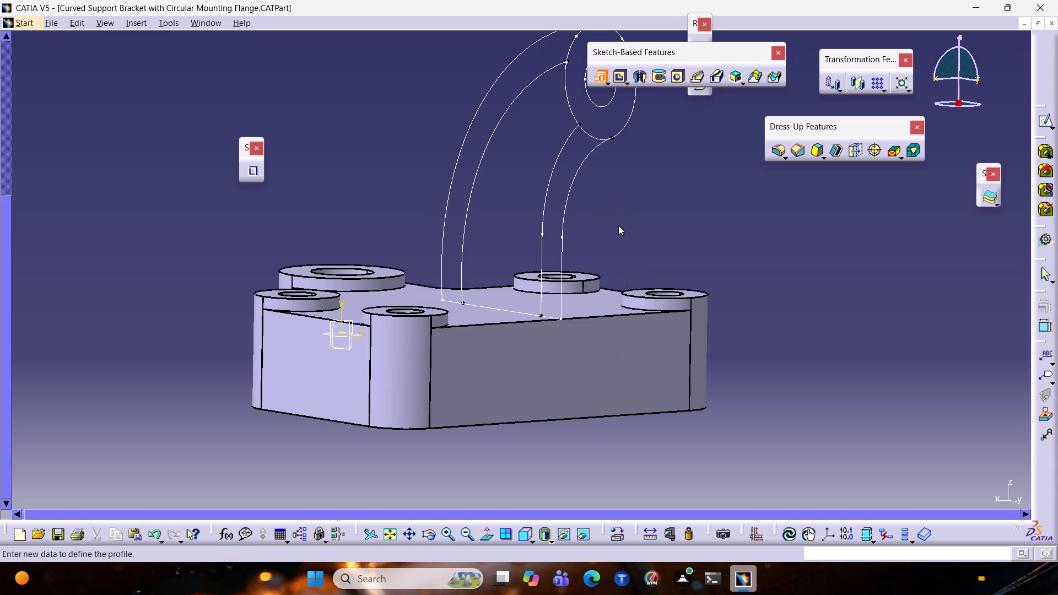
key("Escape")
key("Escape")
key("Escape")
Reopen the bracket's side sketch and delete the D 46 circle's upper arc where the curved rib meets it.
triple_click(589, 159)
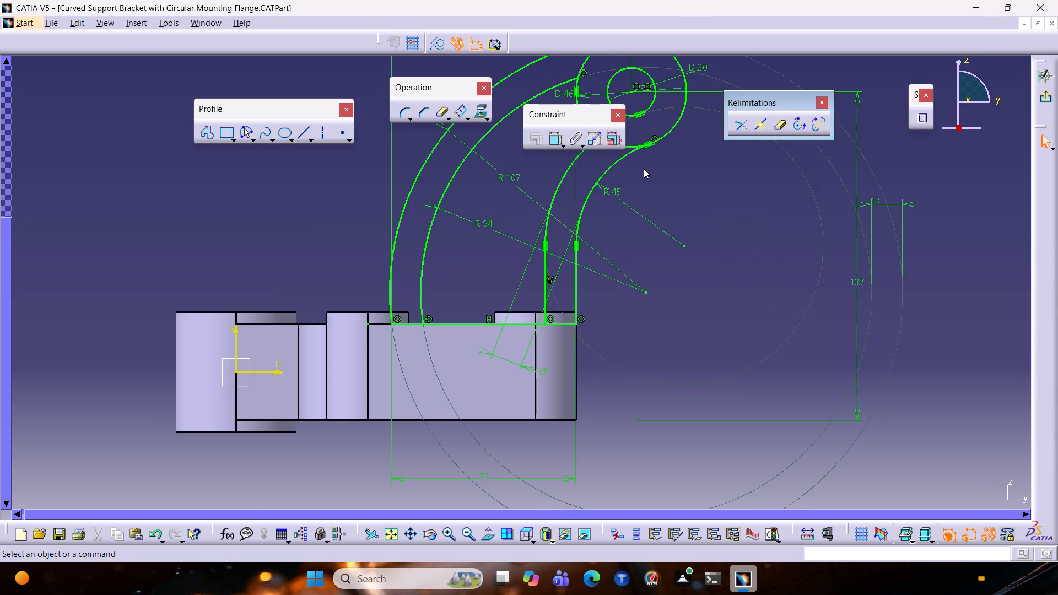
middle_click_drag(644, 169, 601, 268)
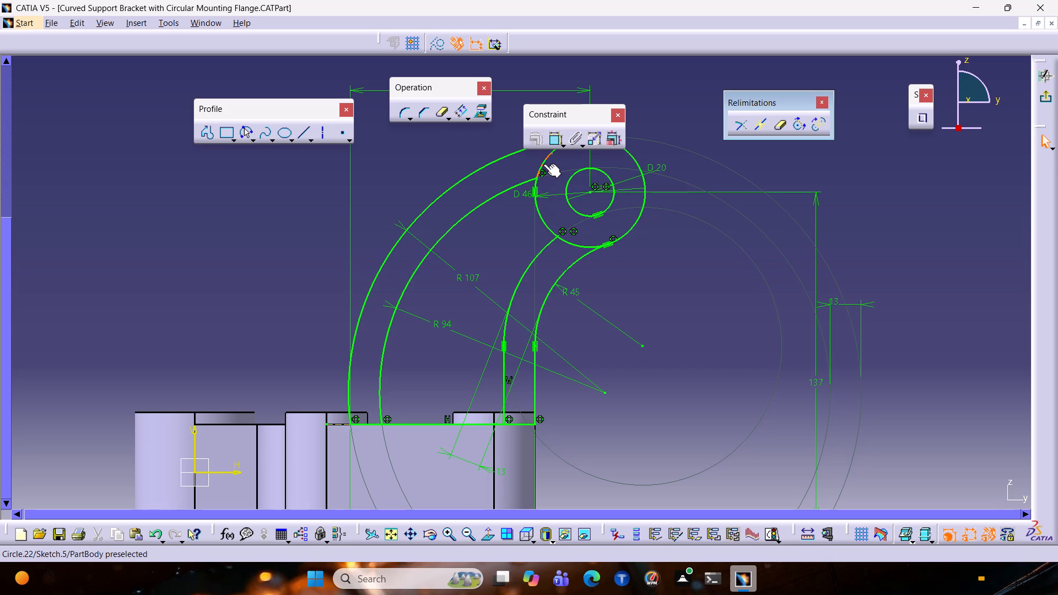
middle_click_drag(543, 164, 507, 228)
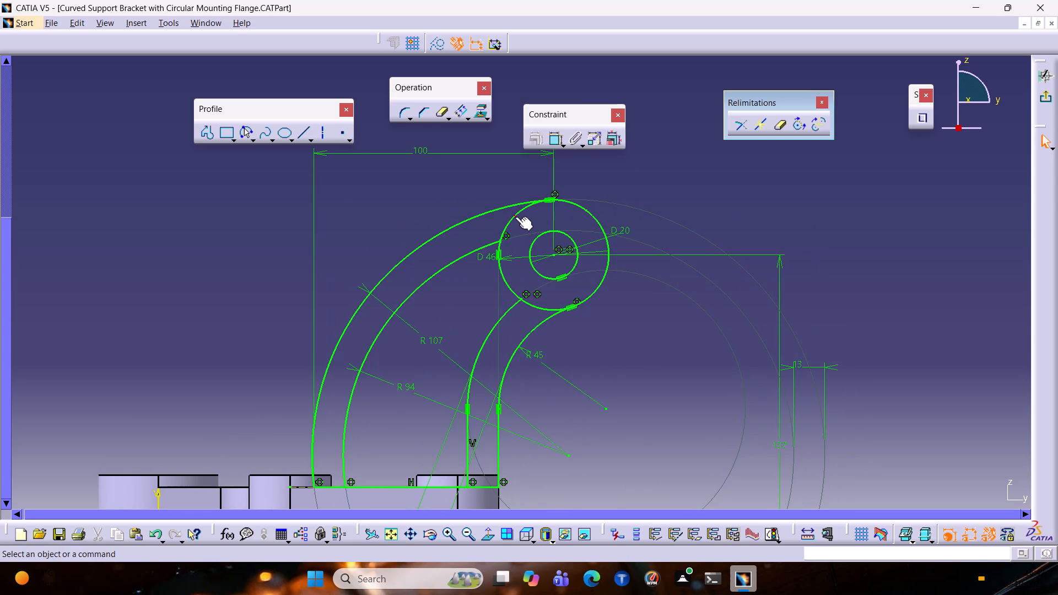
left_click(513, 217)
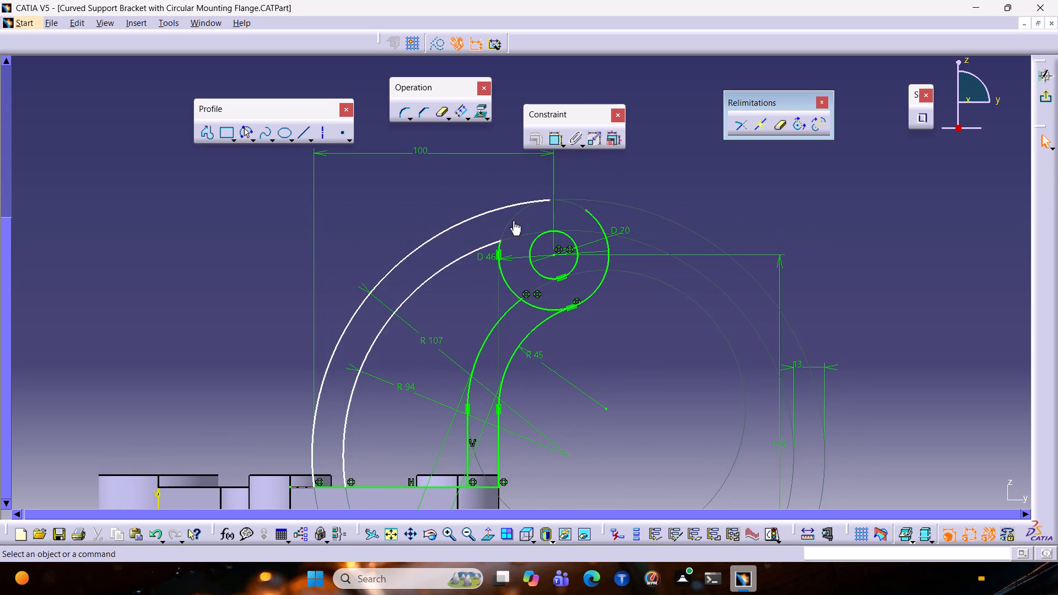
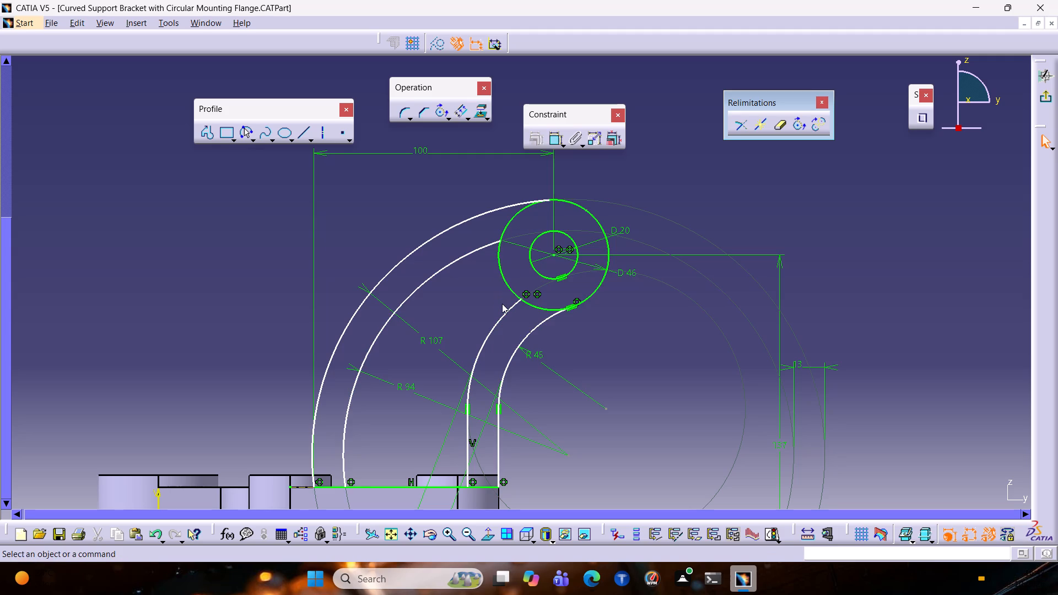
Add a tangency constraint between the R 107 outer arc and the 46 mm diameter circle.
left_click(527, 202)
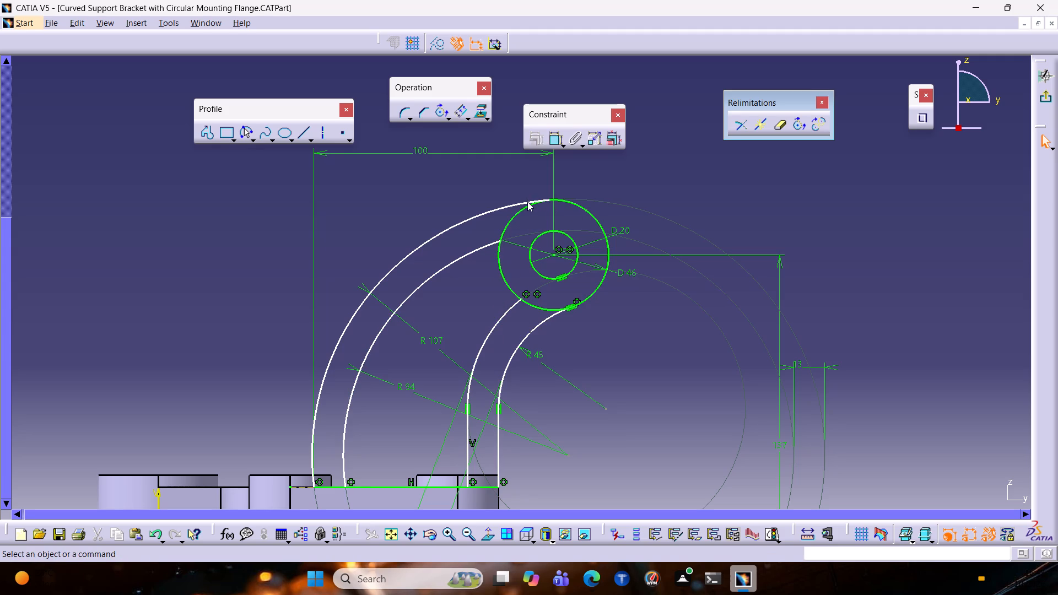
left_click(520, 202)
left_click(564, 201, "ctrl")
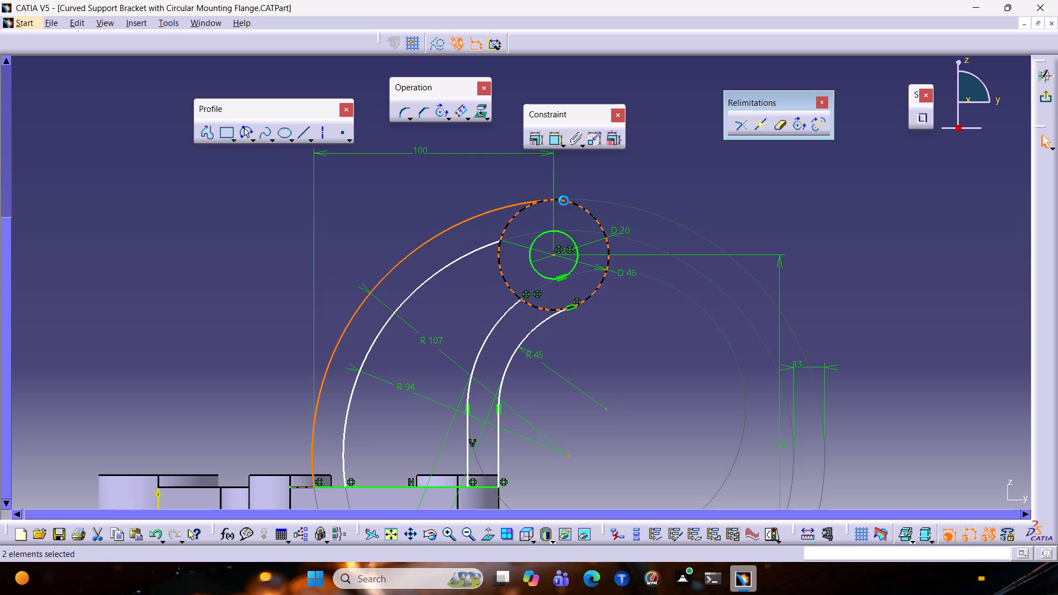
left_click(531, 139)
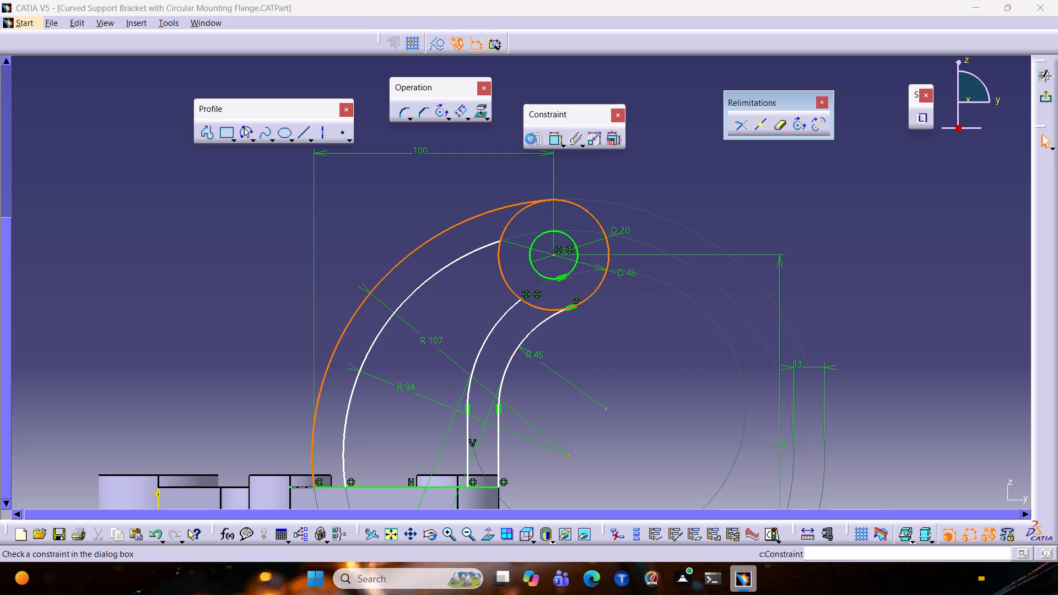
left_click(980, 299)
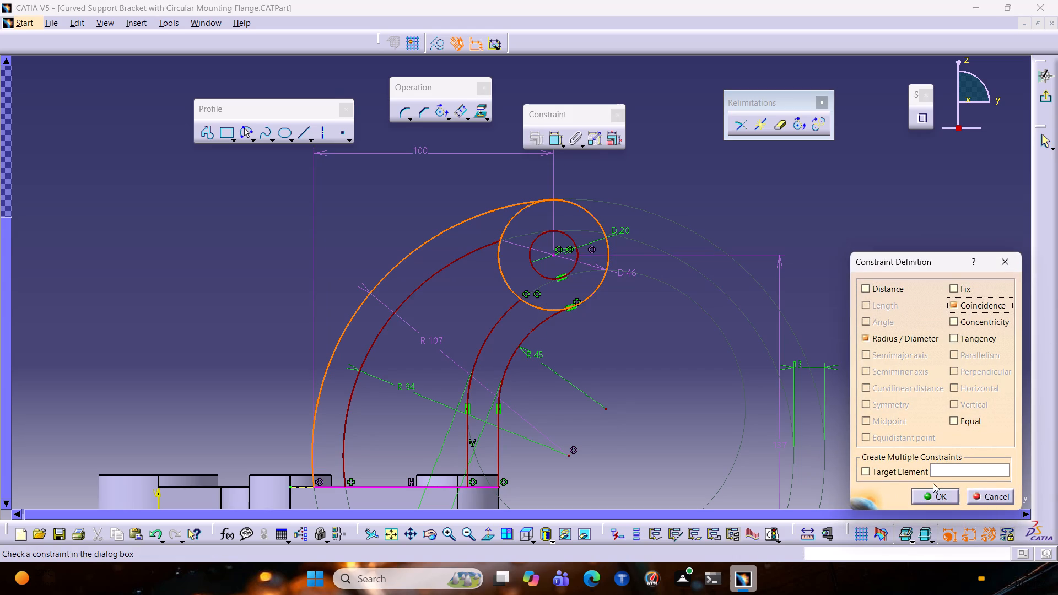
left_click(973, 309)
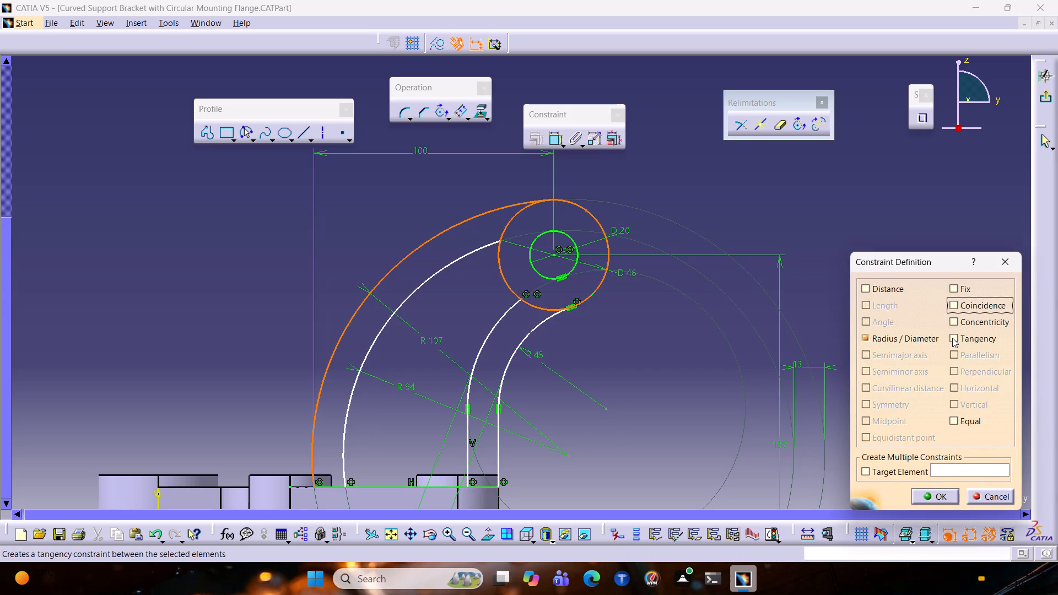
left_click(952, 338)
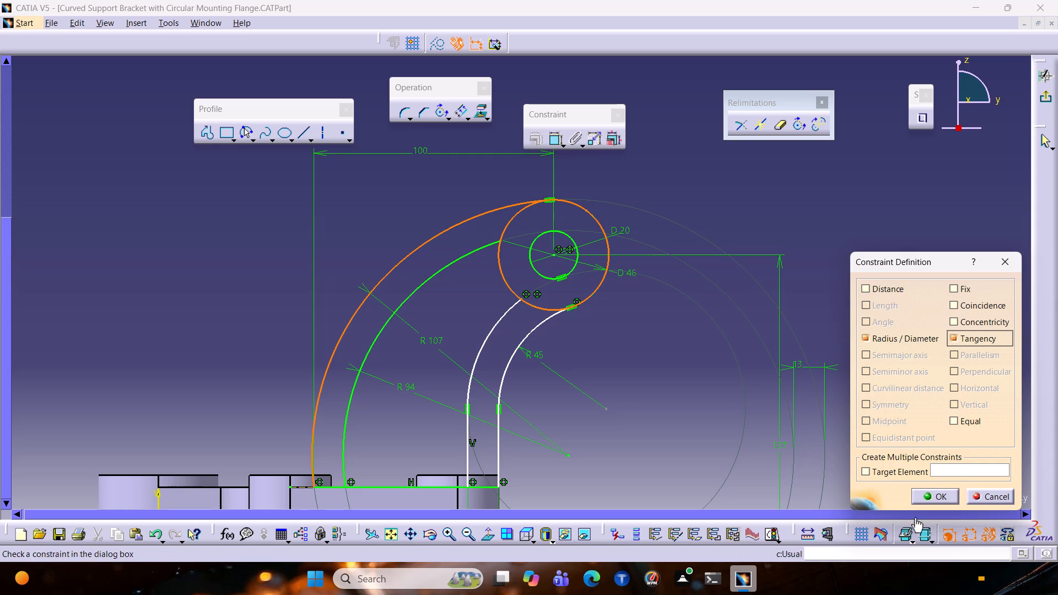
left_click(925, 498)
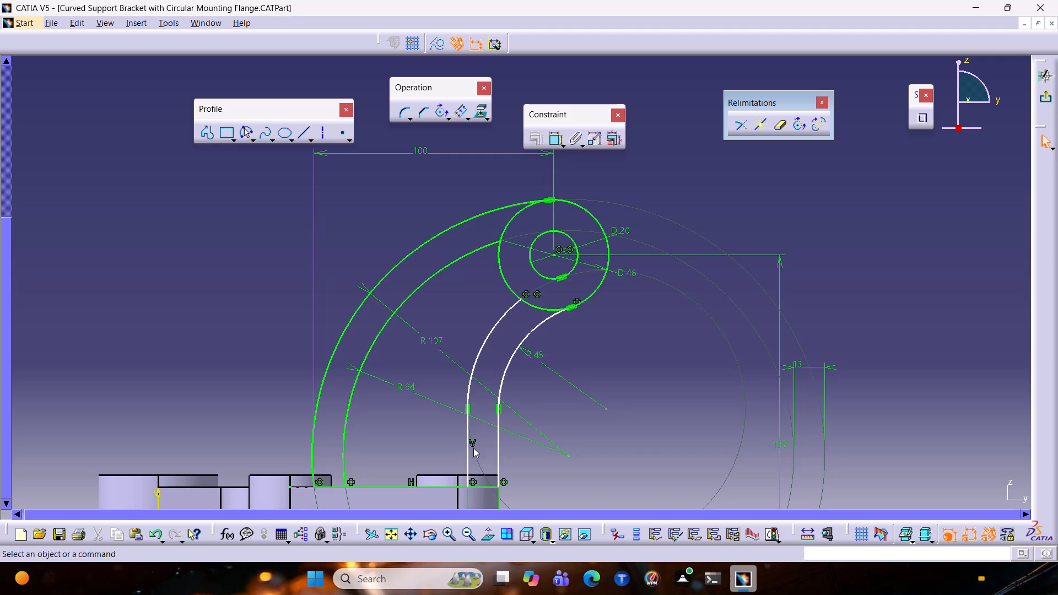
Apply a vertical constraint to the straight line running down from the R 45 arc.
left_click(498, 438)
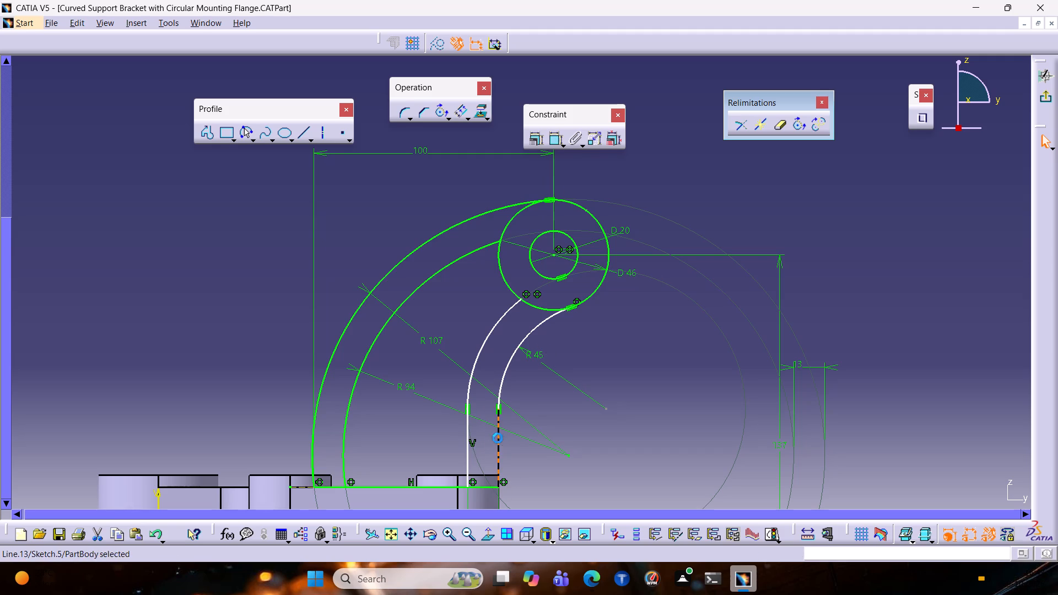
left_click(535, 142)
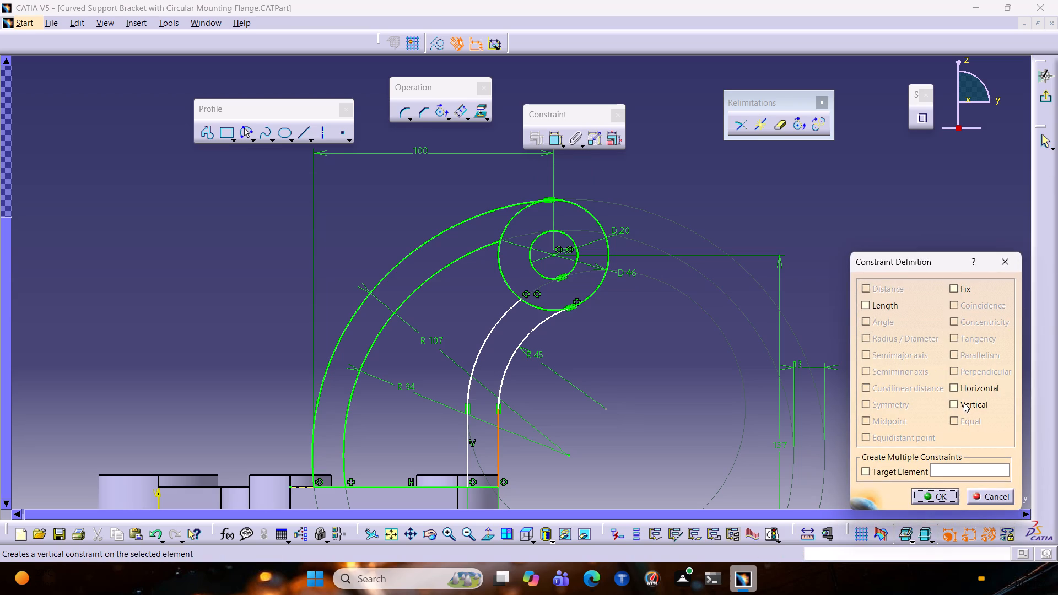
left_click(964, 403)
left_click(935, 500)
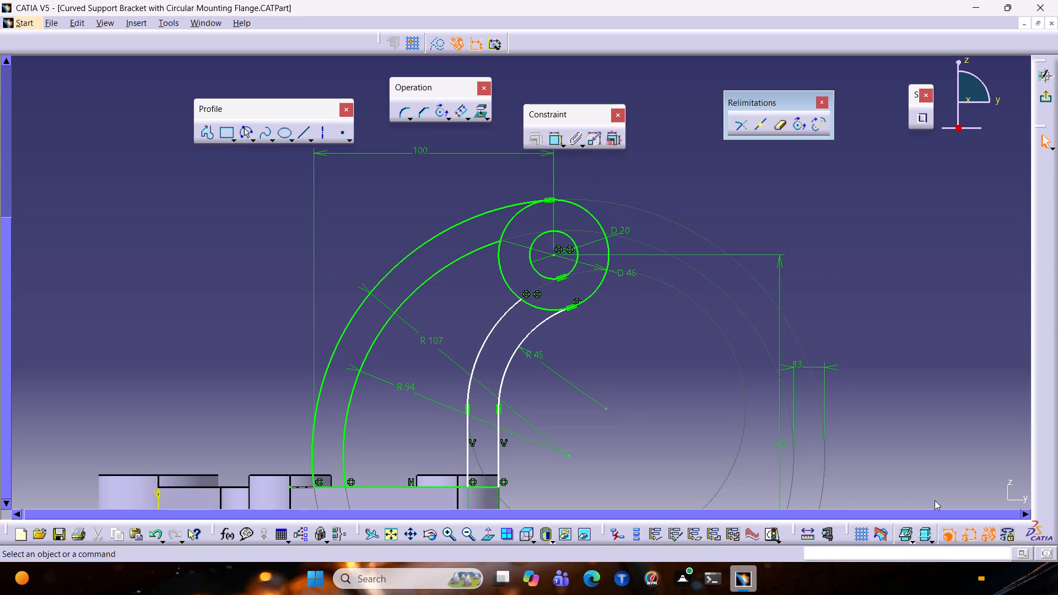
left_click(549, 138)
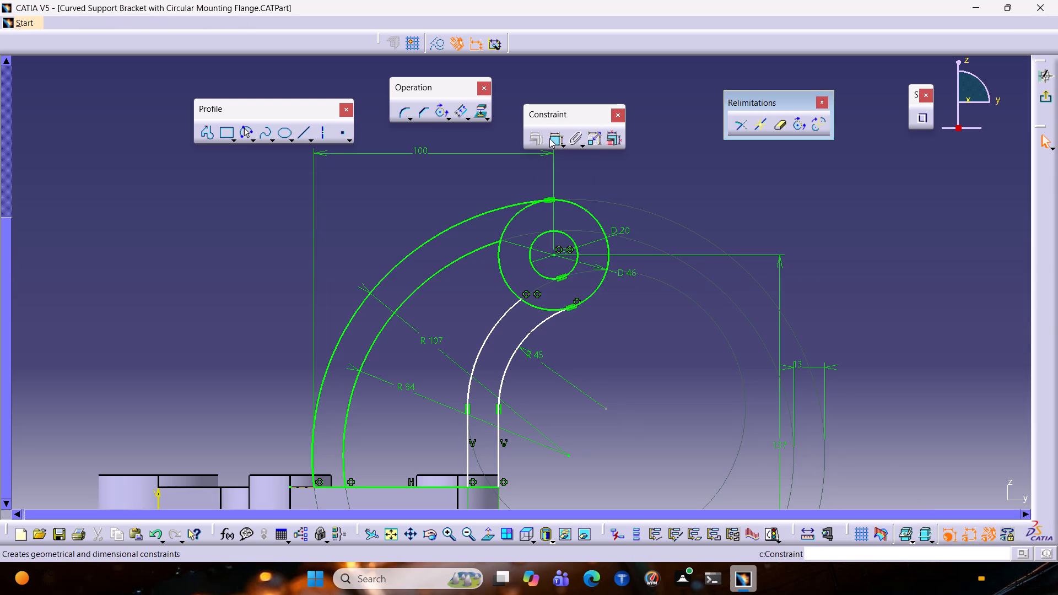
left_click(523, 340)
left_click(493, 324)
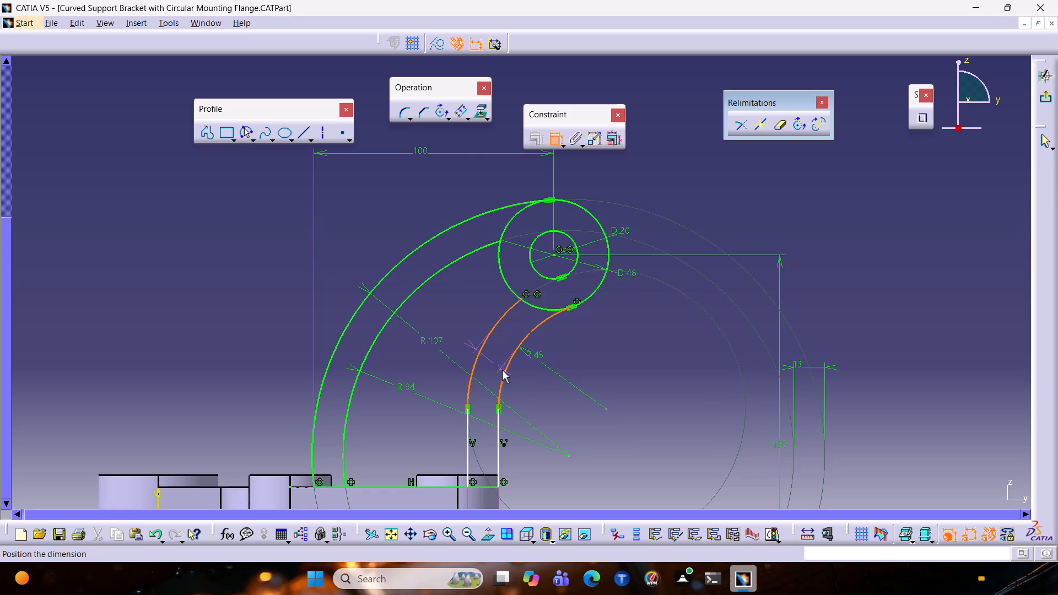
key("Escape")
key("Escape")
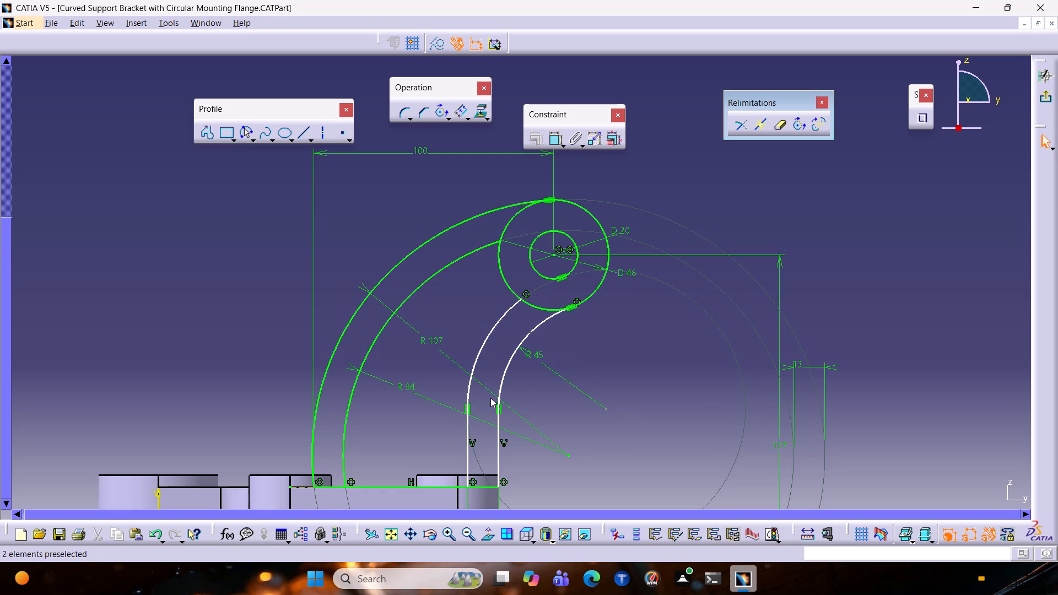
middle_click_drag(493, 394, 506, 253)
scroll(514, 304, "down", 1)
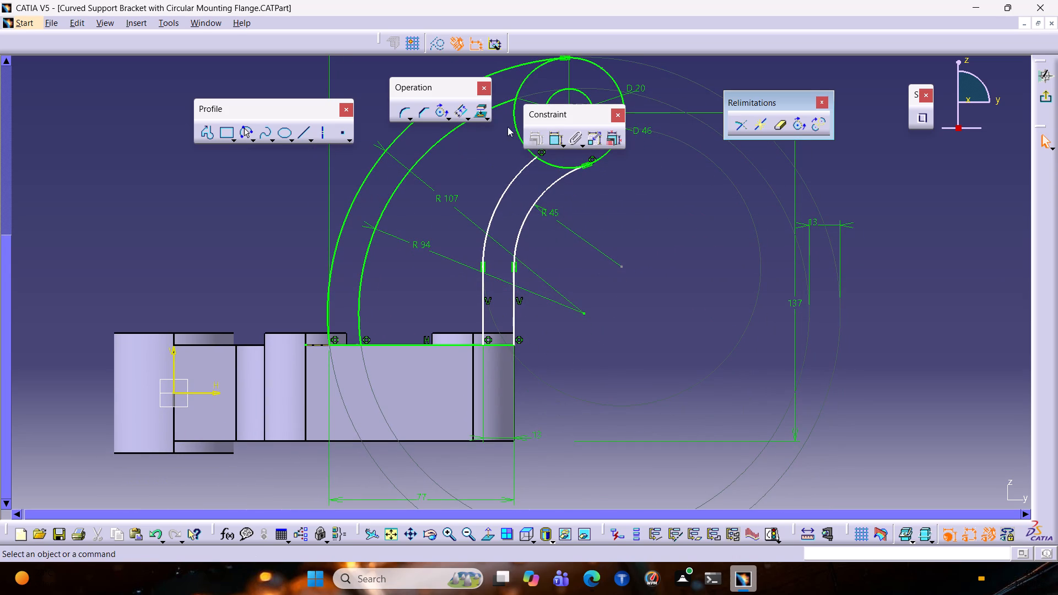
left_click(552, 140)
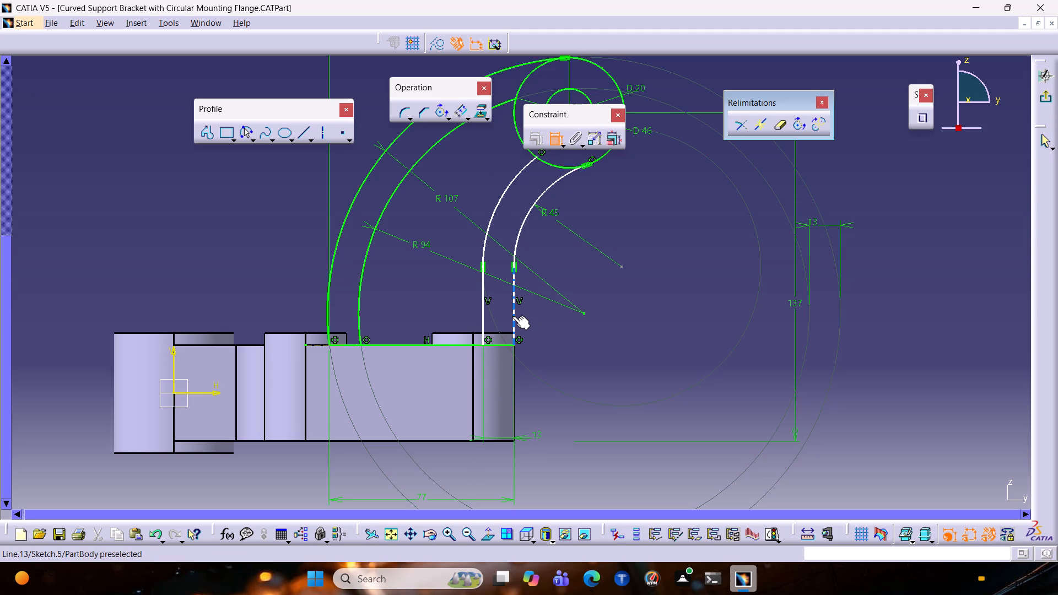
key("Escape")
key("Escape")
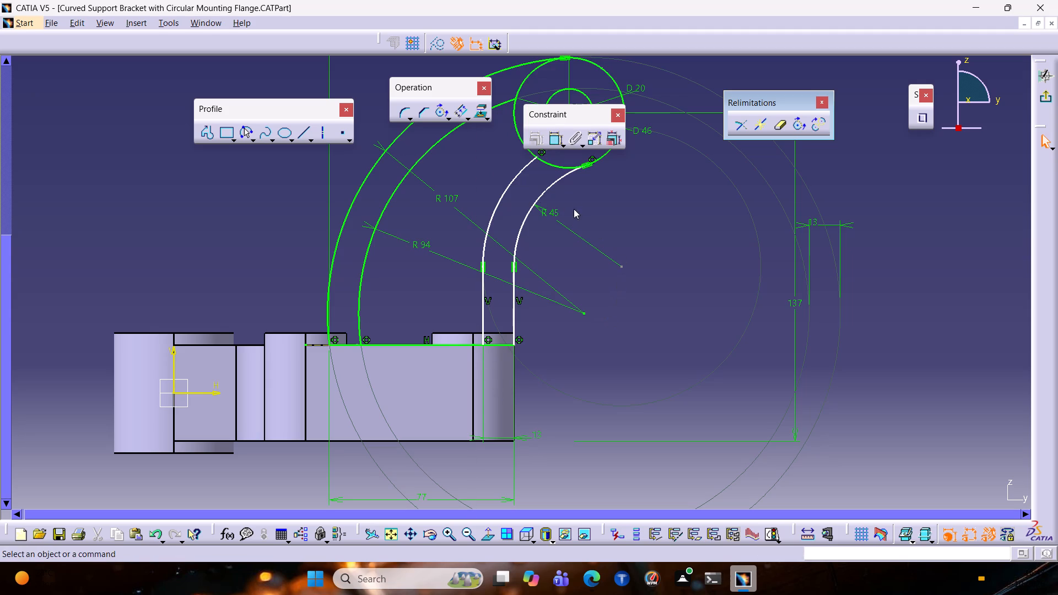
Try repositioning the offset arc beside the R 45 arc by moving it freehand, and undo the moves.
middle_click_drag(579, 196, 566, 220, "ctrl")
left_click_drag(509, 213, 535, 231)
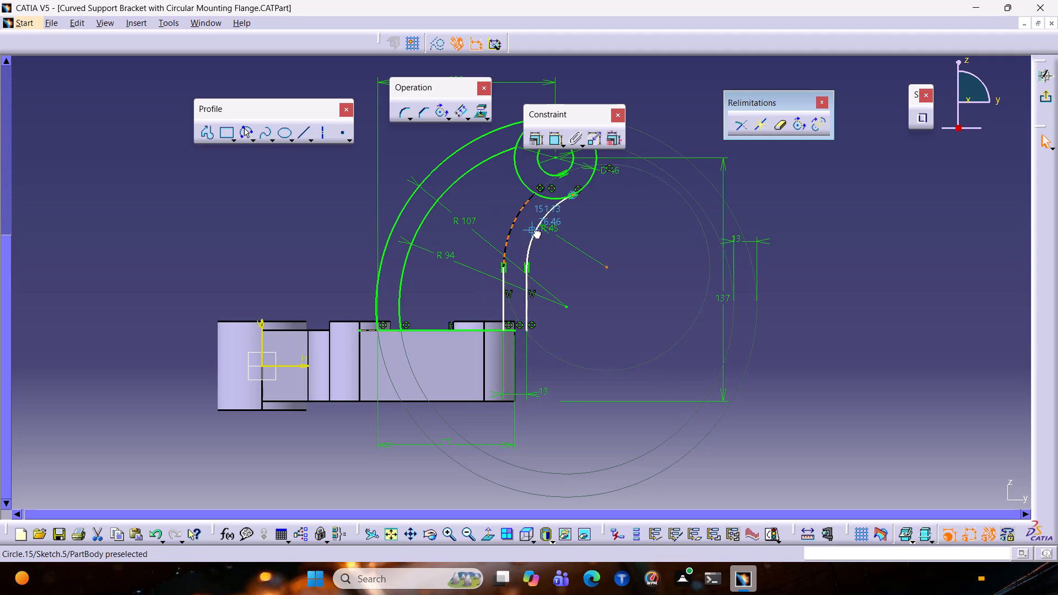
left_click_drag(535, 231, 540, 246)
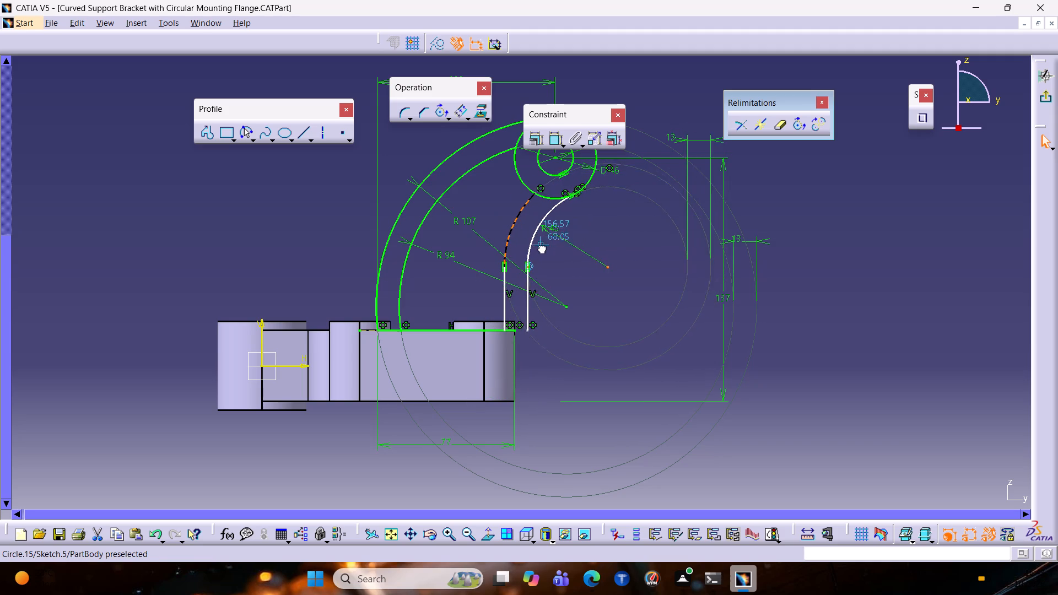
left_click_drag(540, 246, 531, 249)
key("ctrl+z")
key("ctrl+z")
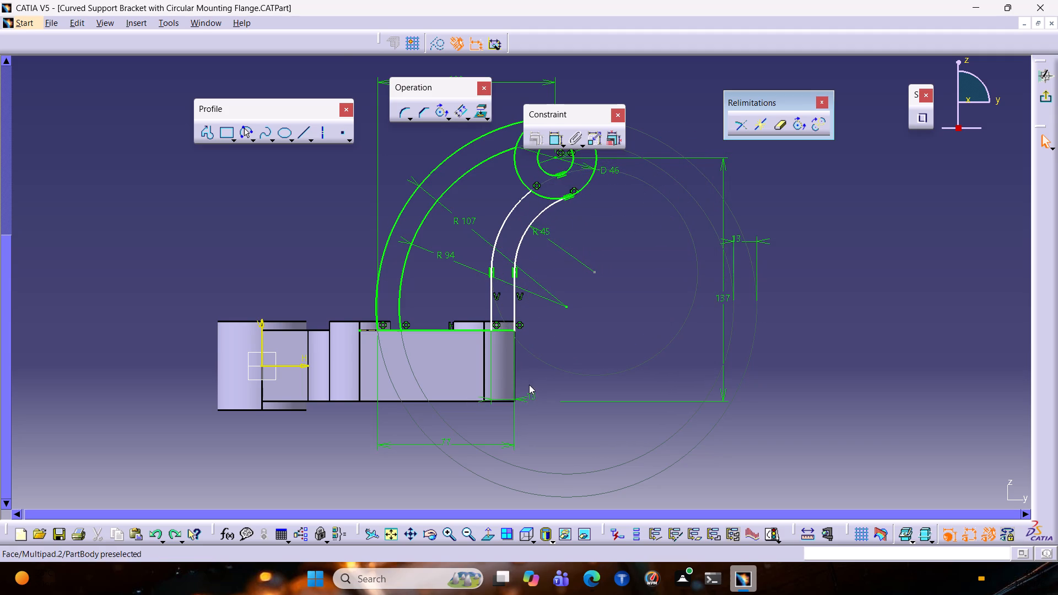
Pull the vertical line below the R 45 arc off the block's edge and make its lower endpoint coincident with the horizontal base line's end.
middle_click_drag(553, 343, 659, 185, "ctrl")
middle_click_drag(389, 423, 474, 126)
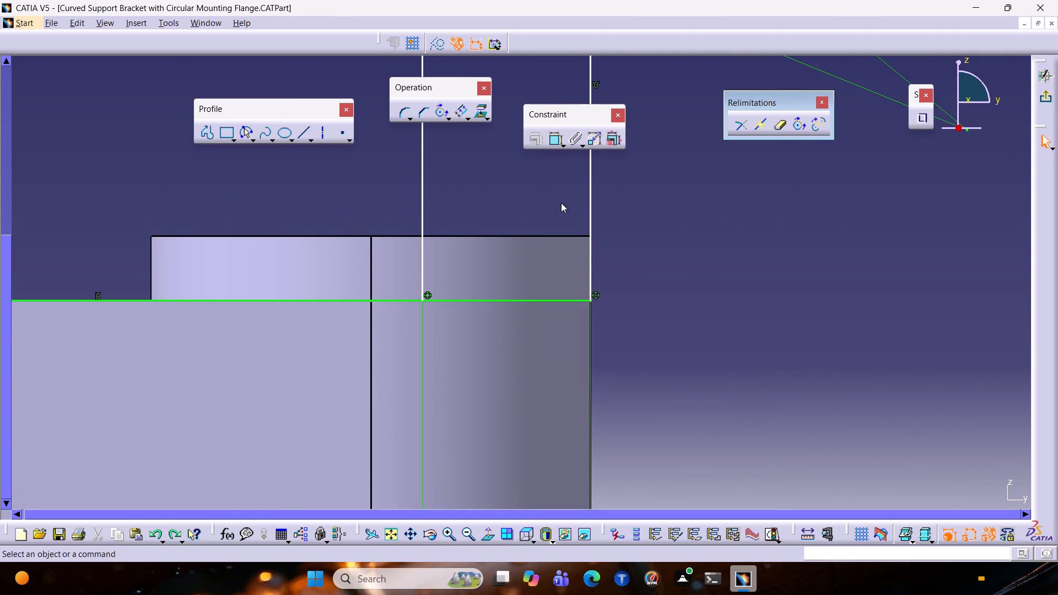
left_click_drag(591, 225, 593, 224)
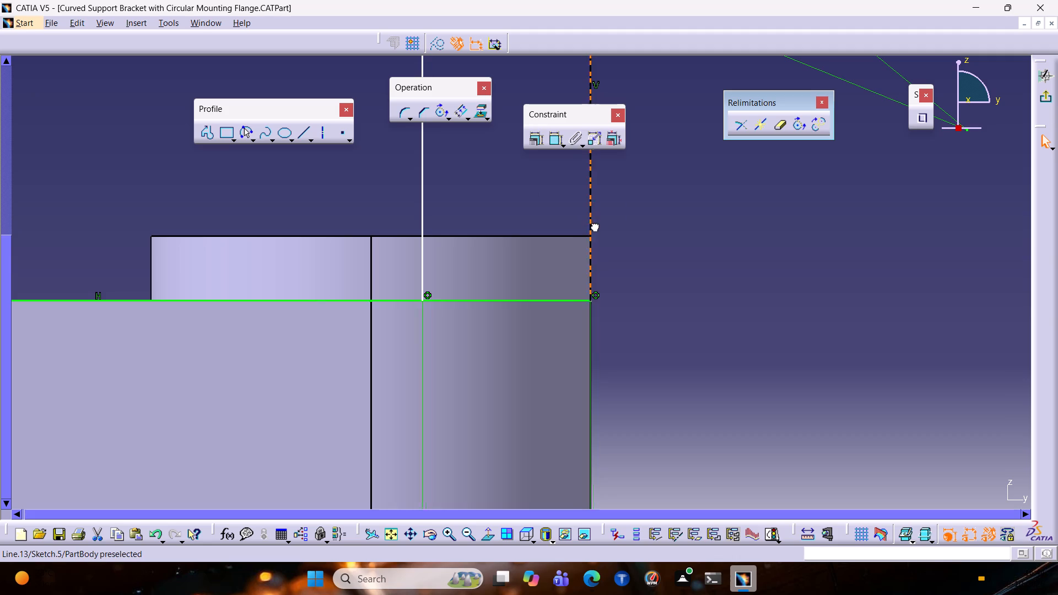
left_click_drag(593, 224, 673, 226)
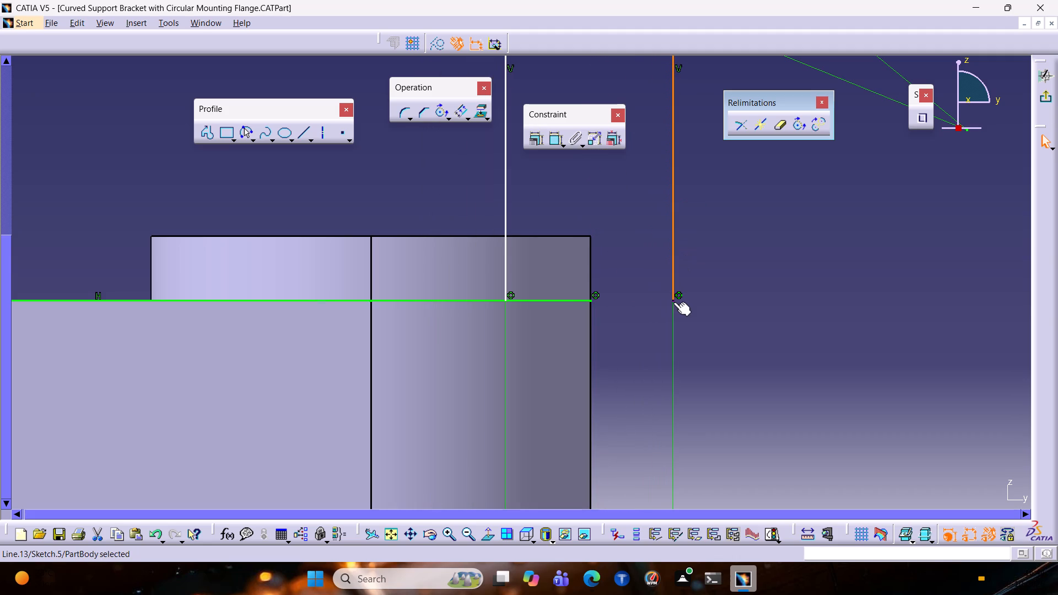
left_click(673, 301)
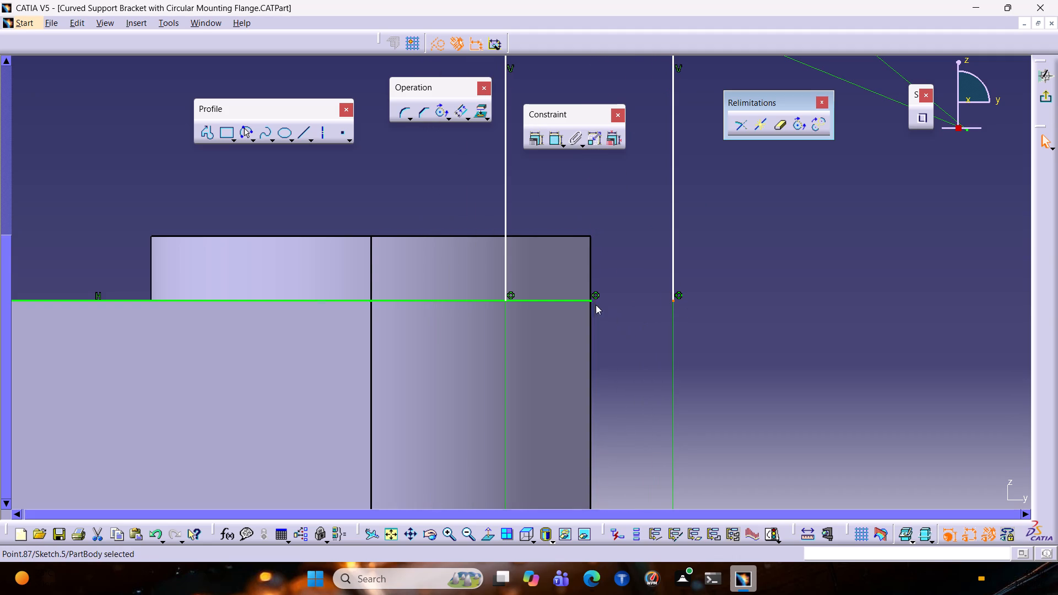
left_click(557, 299, "ctrl")
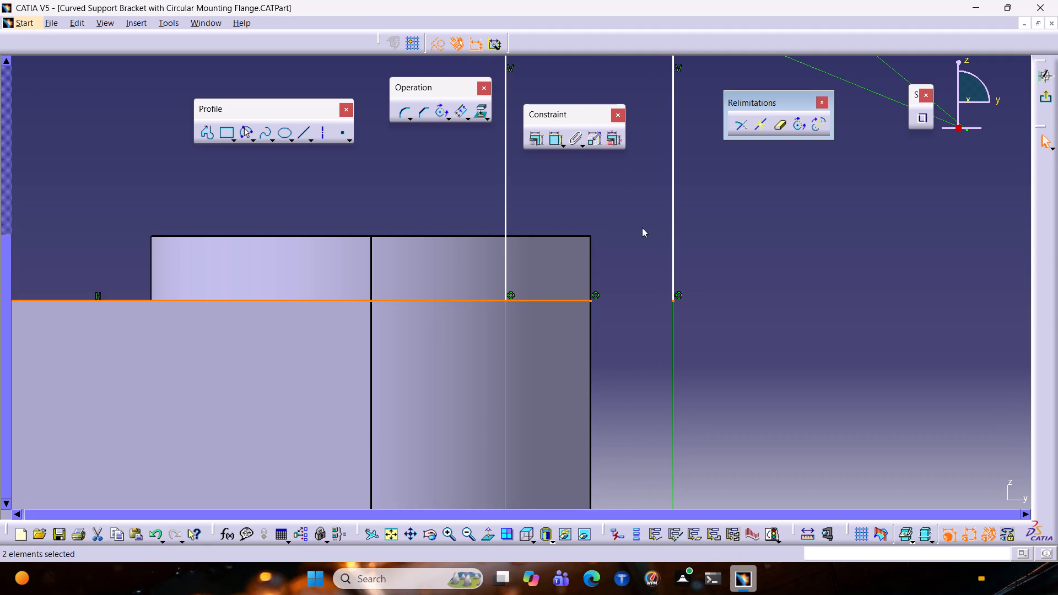
middle_click_drag(632, 188, 608, 253, "ctrl")
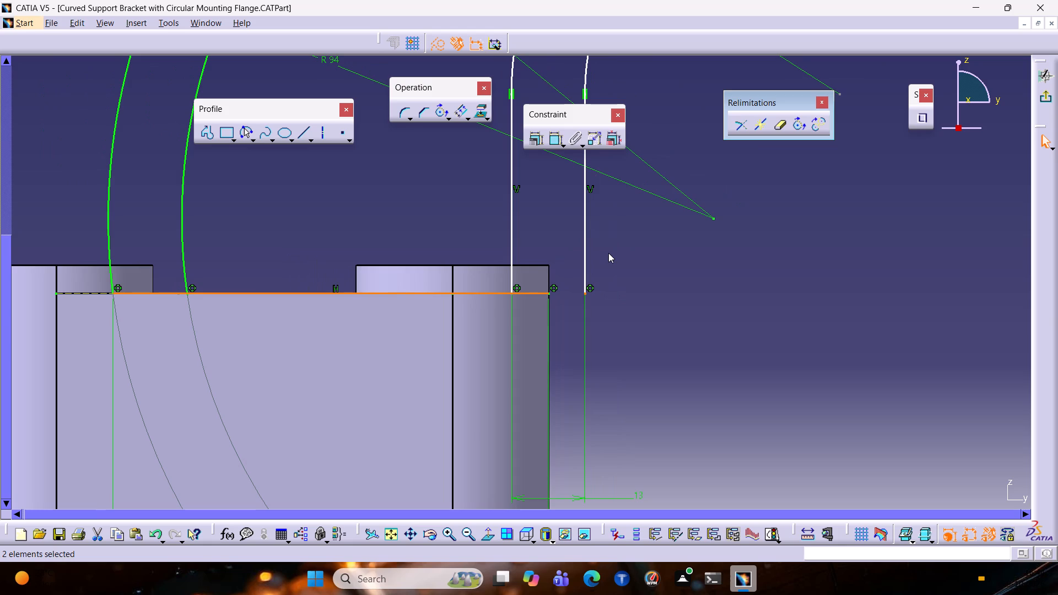
key("Escape")
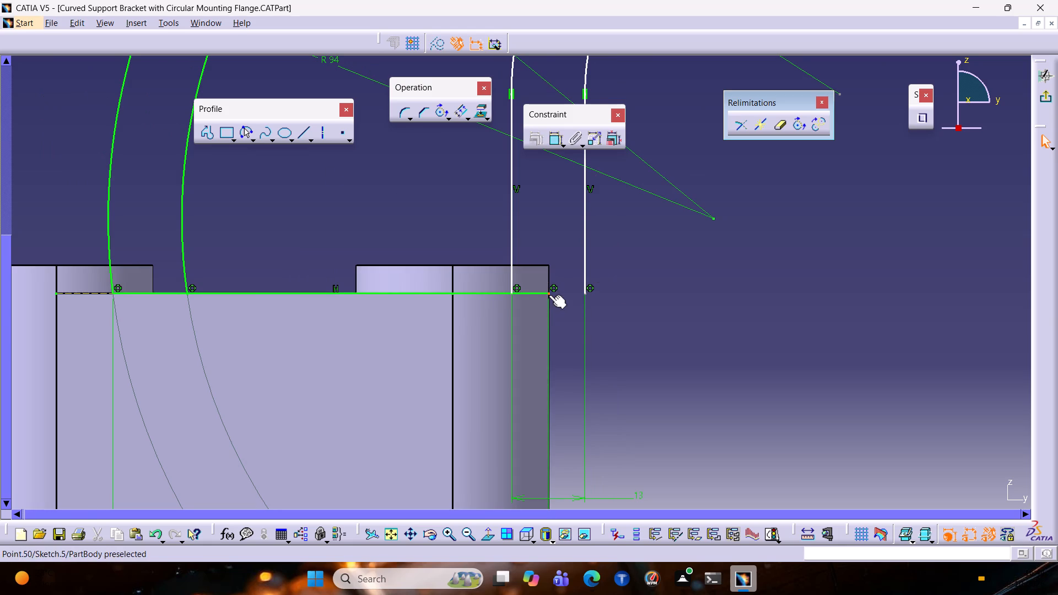
left_click(548, 295)
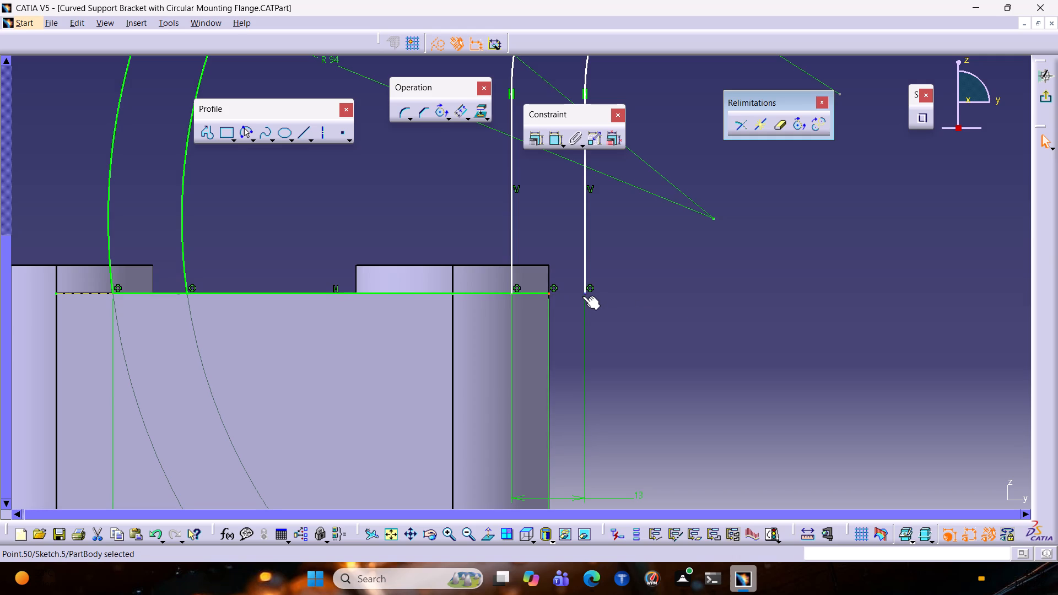
left_click(585, 295, "ctrl")
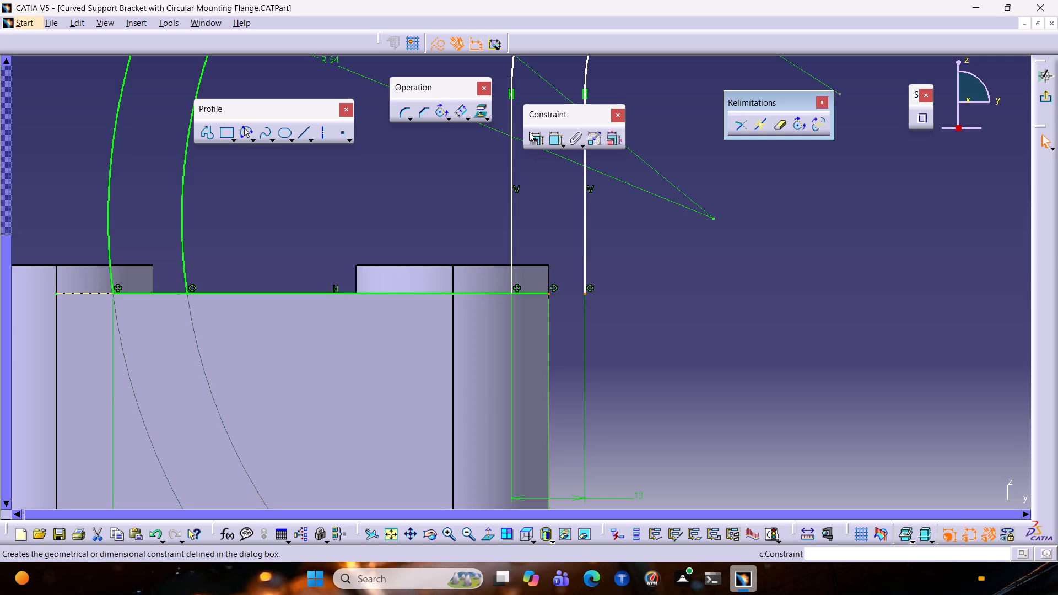
left_click(534, 138)
left_click(977, 309)
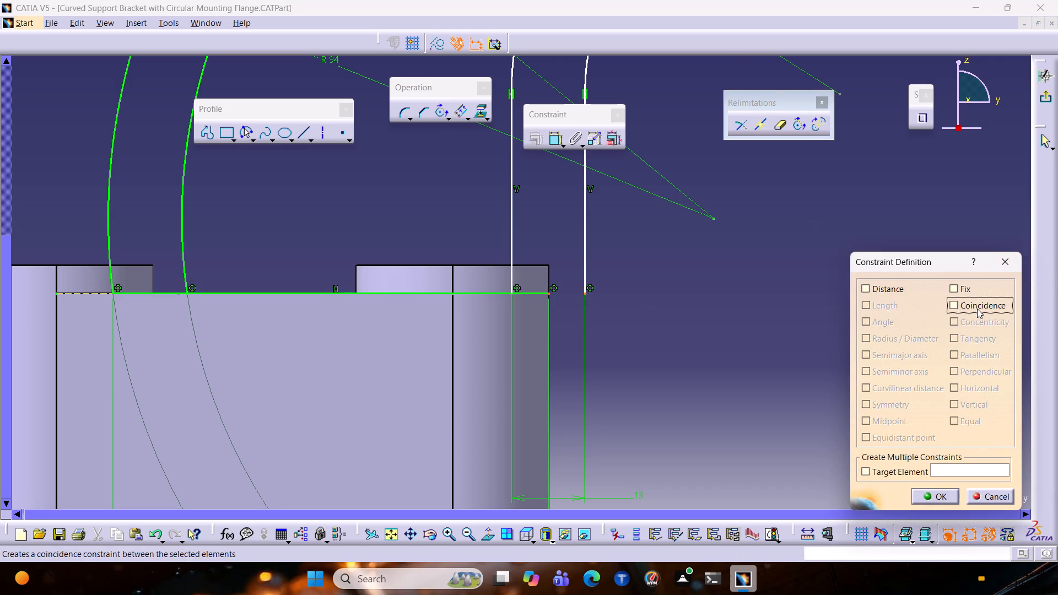
left_click(941, 501)
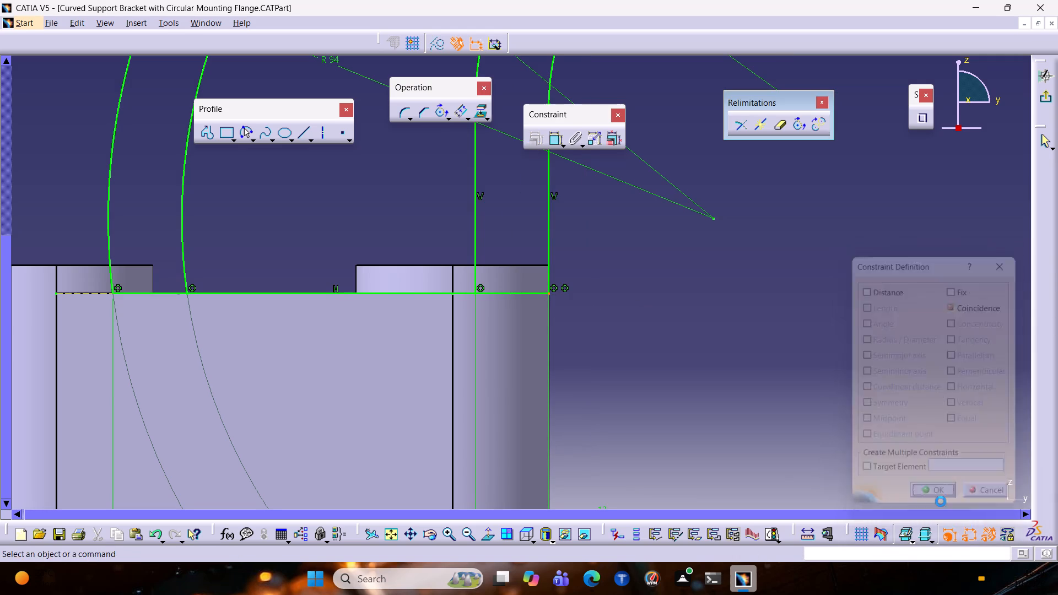
Use Quick Trim to break the 46 mm circle where the arm curves meet it near the R 107 and R 94 arcs, keeping all segments.
middle_click_drag(648, 186, 623, 247, "ctrl")
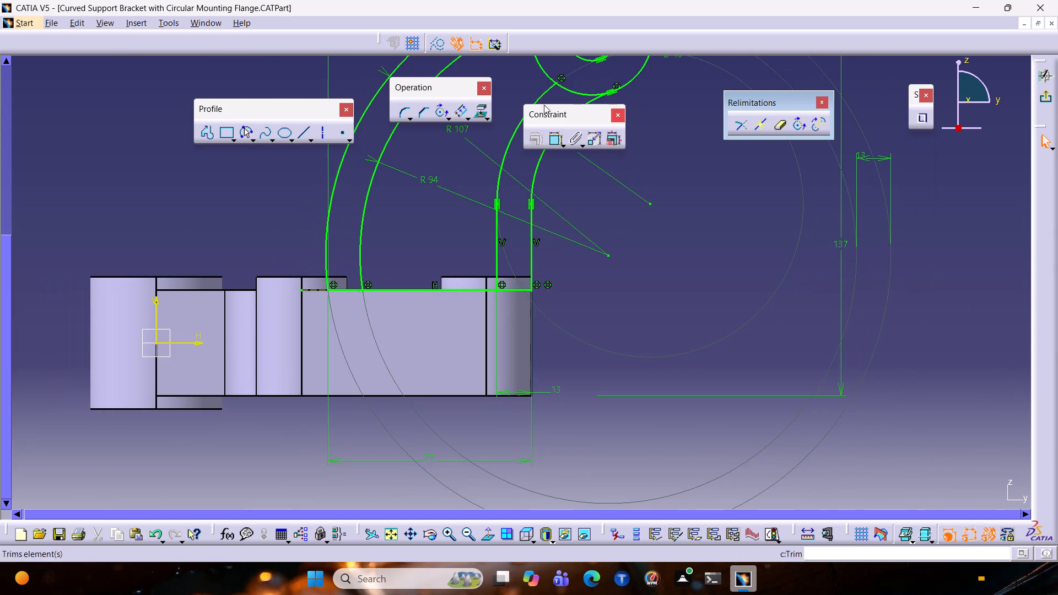
middle_click_drag(503, 100, 375, 343)
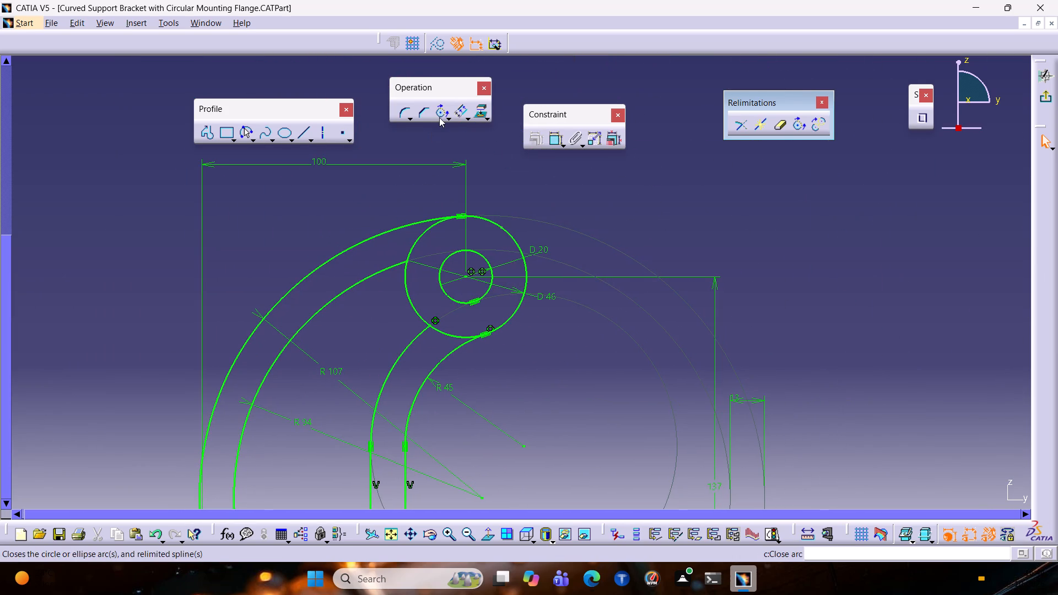
left_click(445, 116)
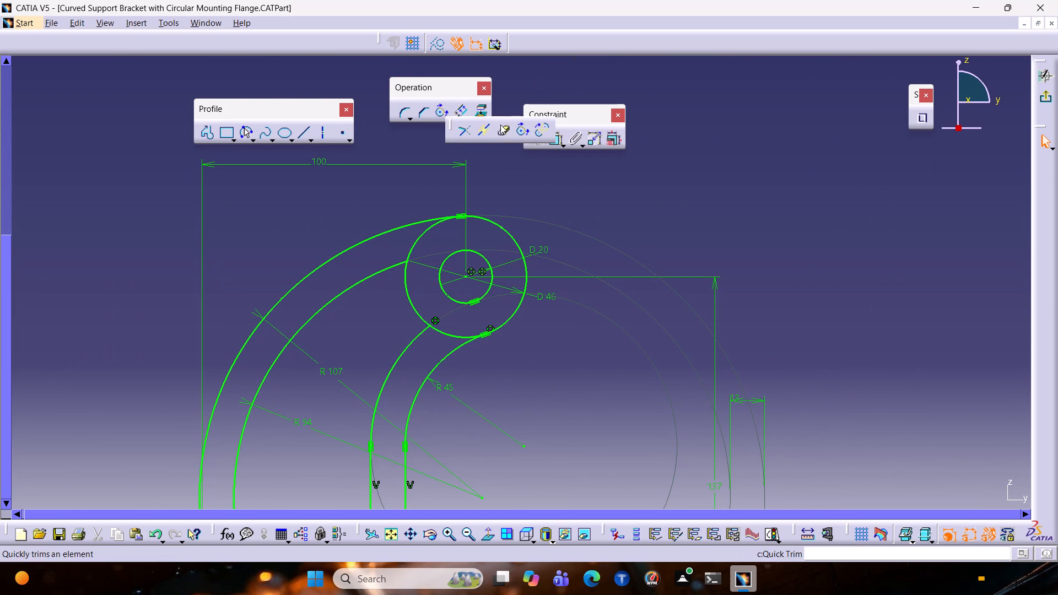
left_click(502, 130)
left_click(502, 130)
double_click(579, 42)
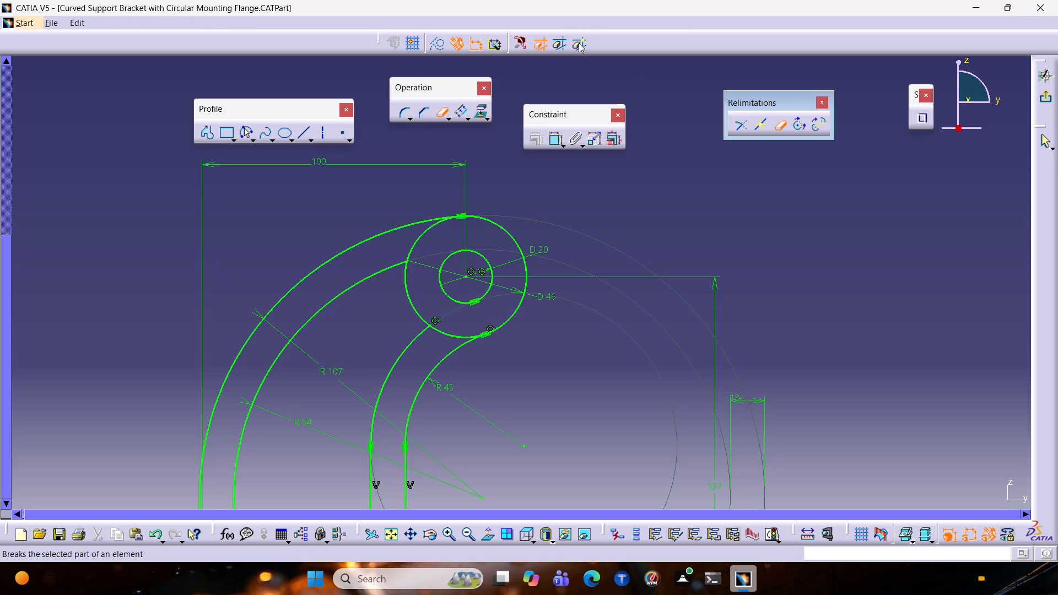
left_click(428, 230)
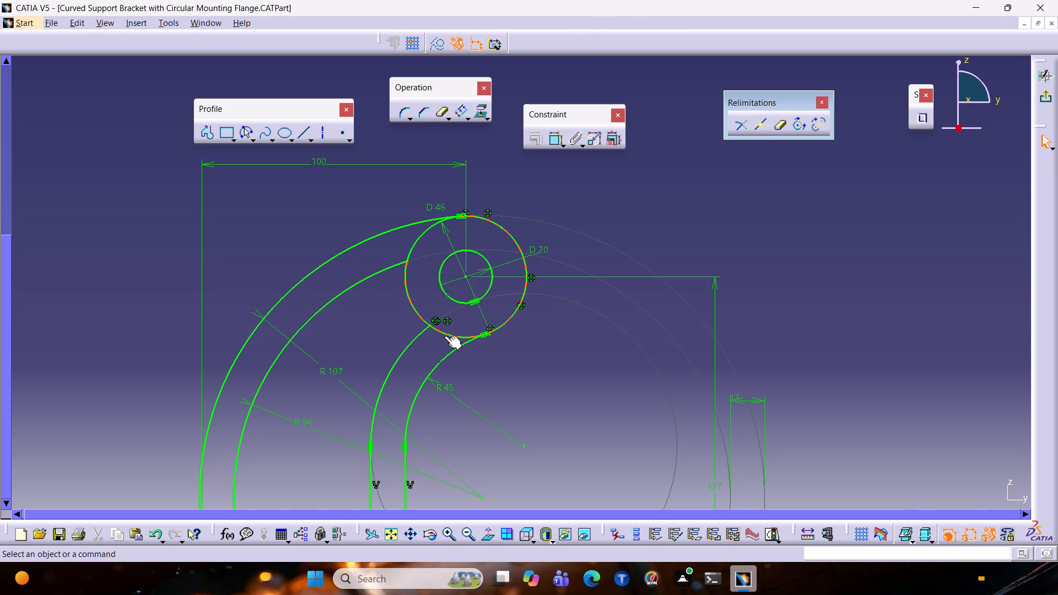
Use Quick Trim to break the 46 mm circle's lower segment between the inner arm curve and the R 45 arc, keeping all segments.
double_click(443, 336)
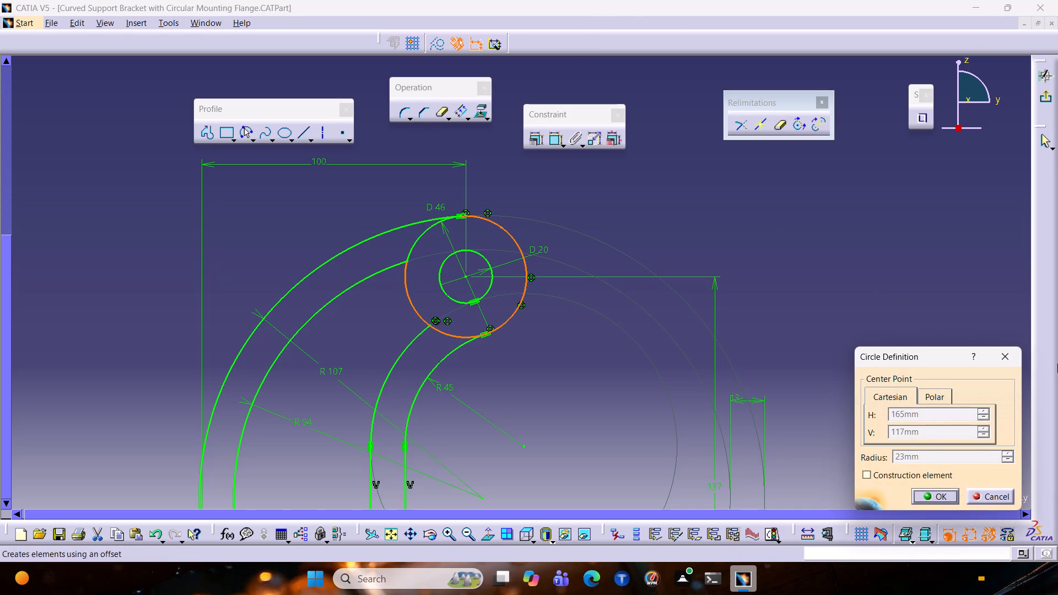
left_click(1007, 358)
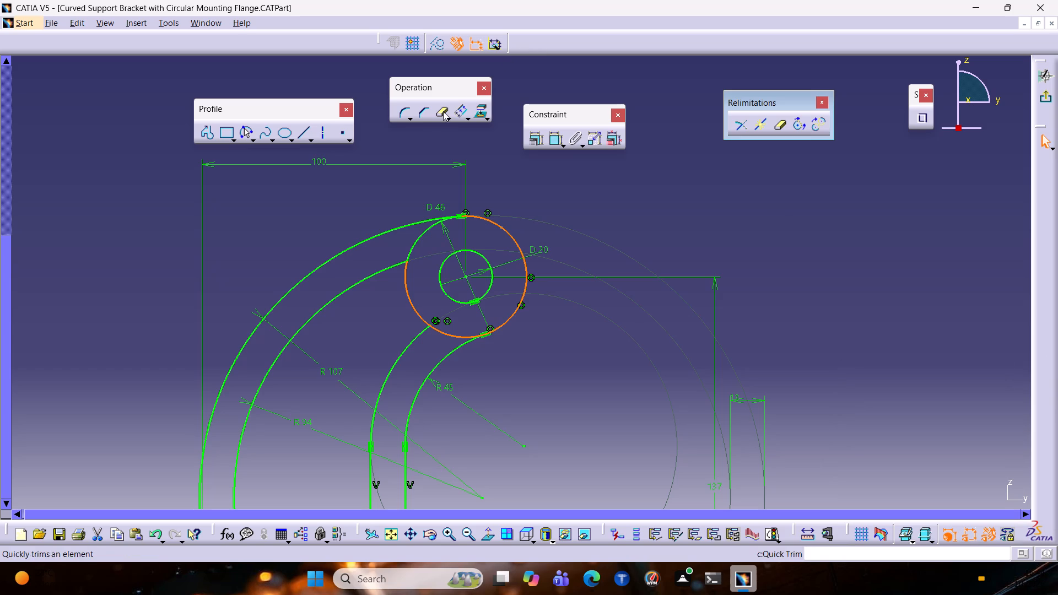
left_click(442, 112)
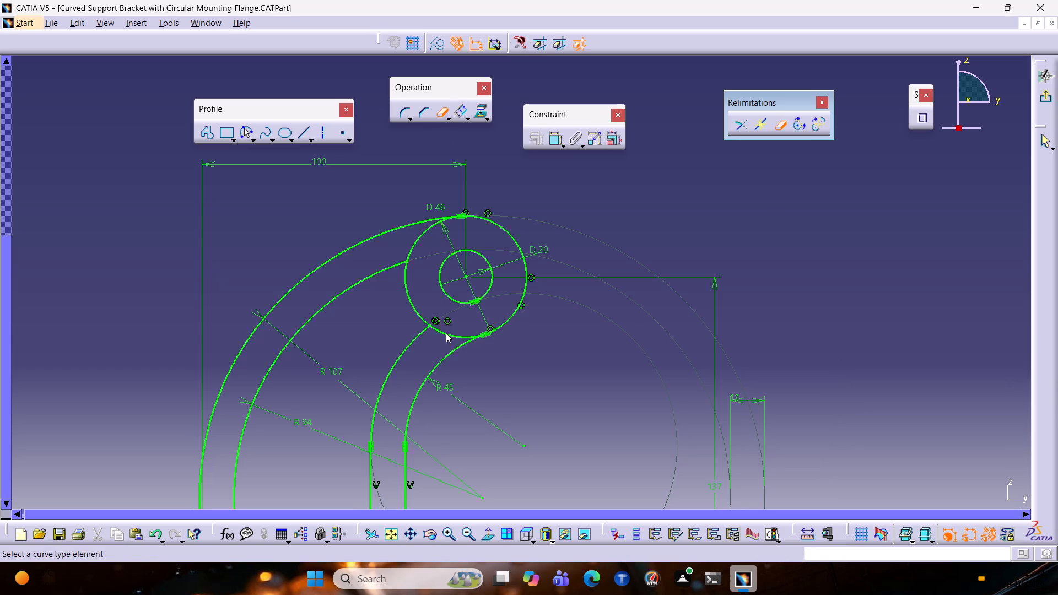
left_click(446, 333)
left_click(443, 333)
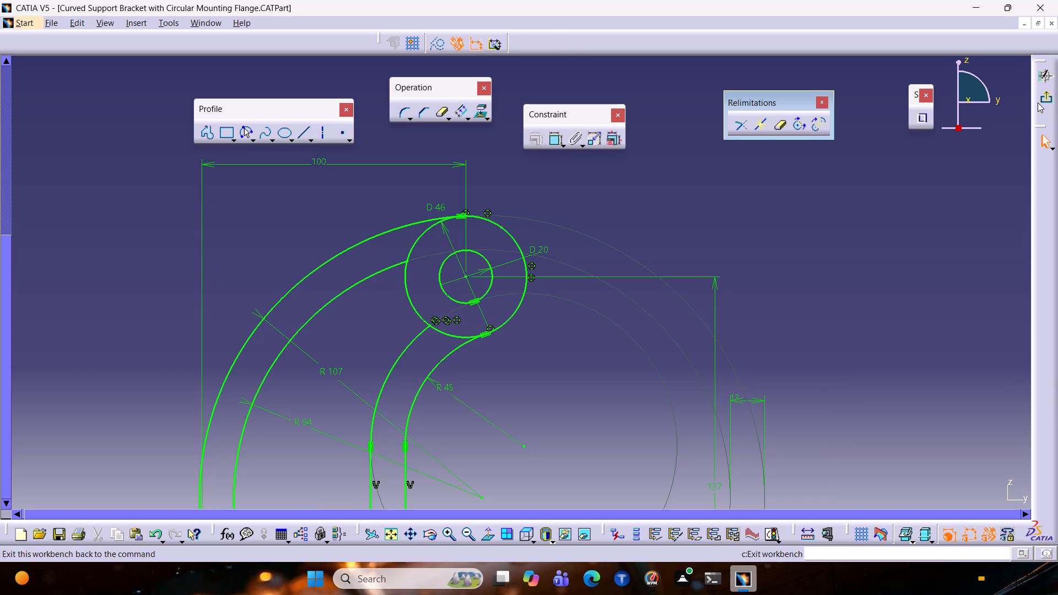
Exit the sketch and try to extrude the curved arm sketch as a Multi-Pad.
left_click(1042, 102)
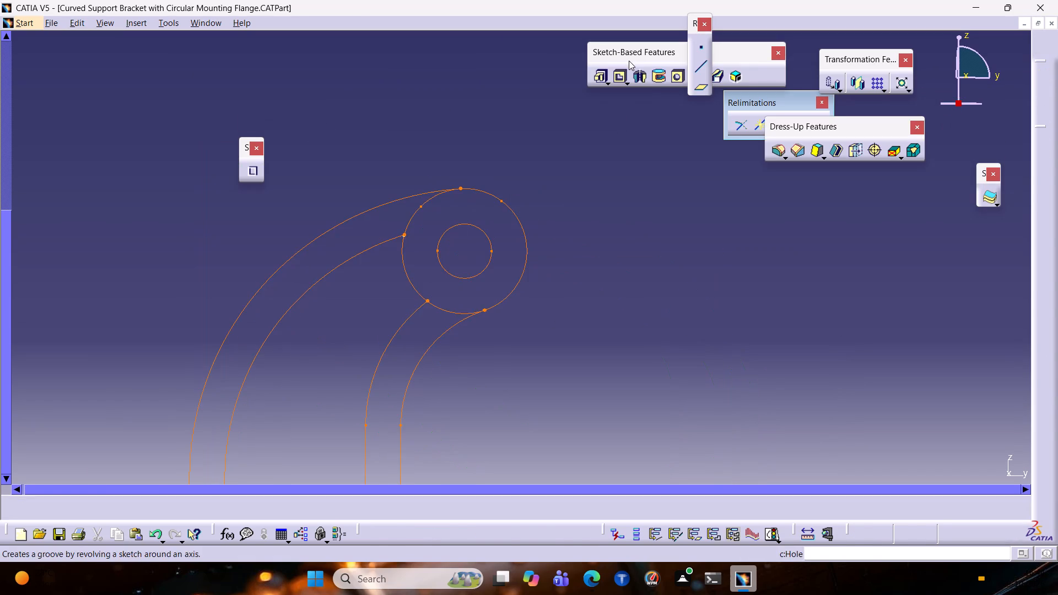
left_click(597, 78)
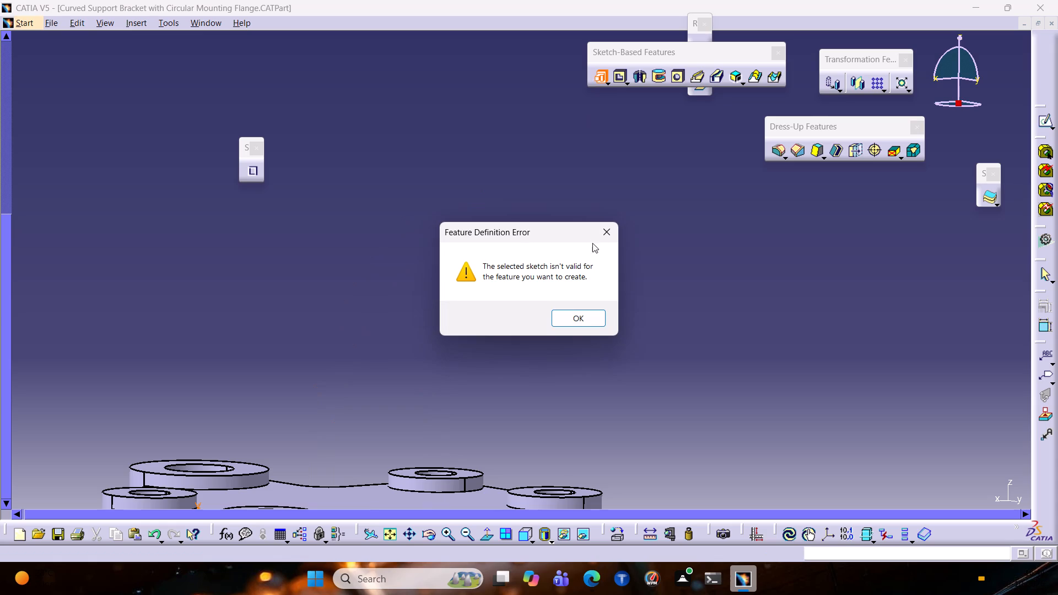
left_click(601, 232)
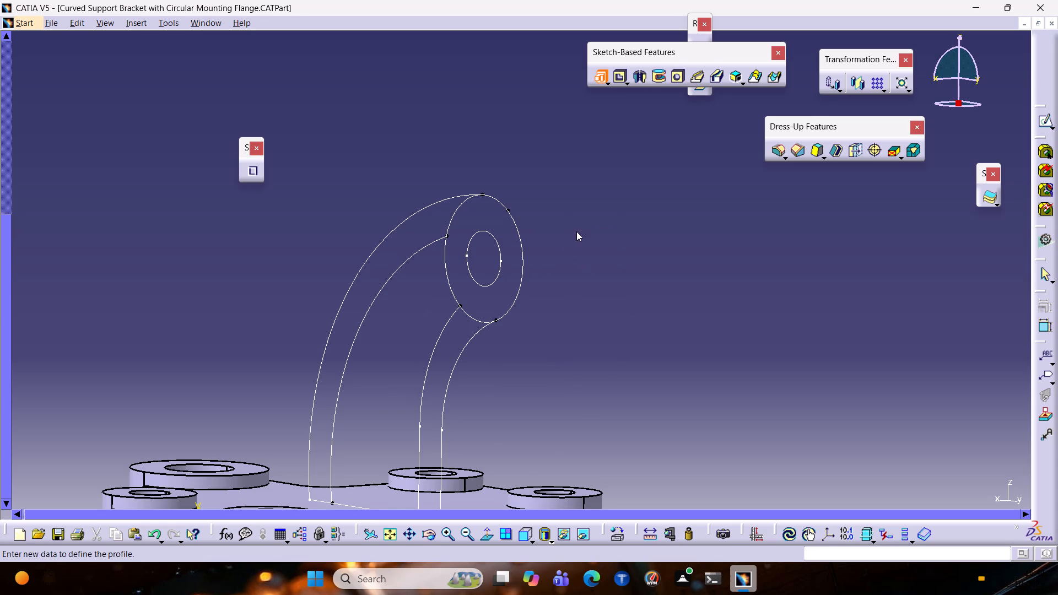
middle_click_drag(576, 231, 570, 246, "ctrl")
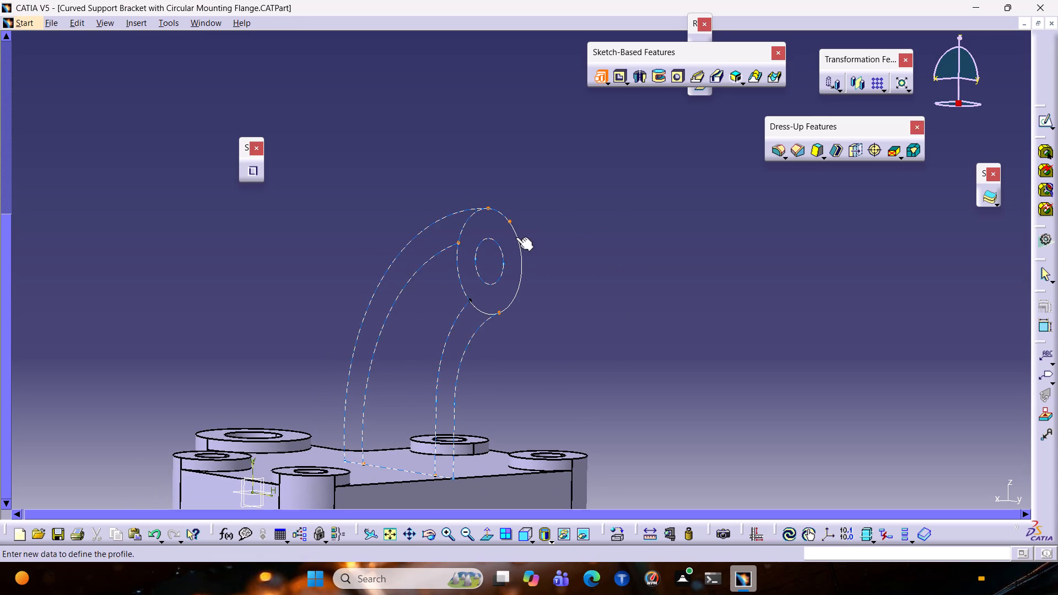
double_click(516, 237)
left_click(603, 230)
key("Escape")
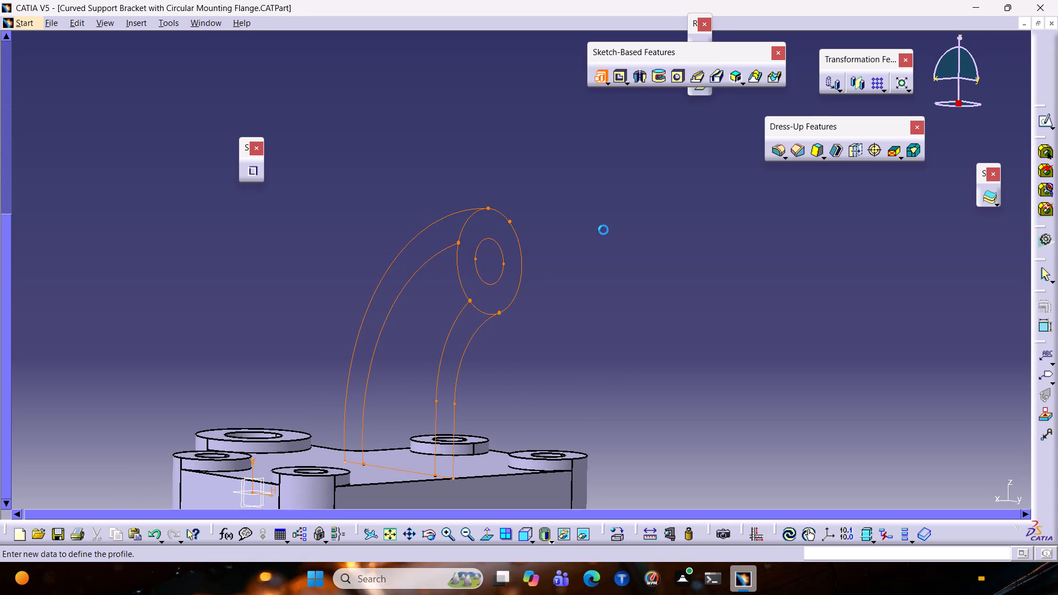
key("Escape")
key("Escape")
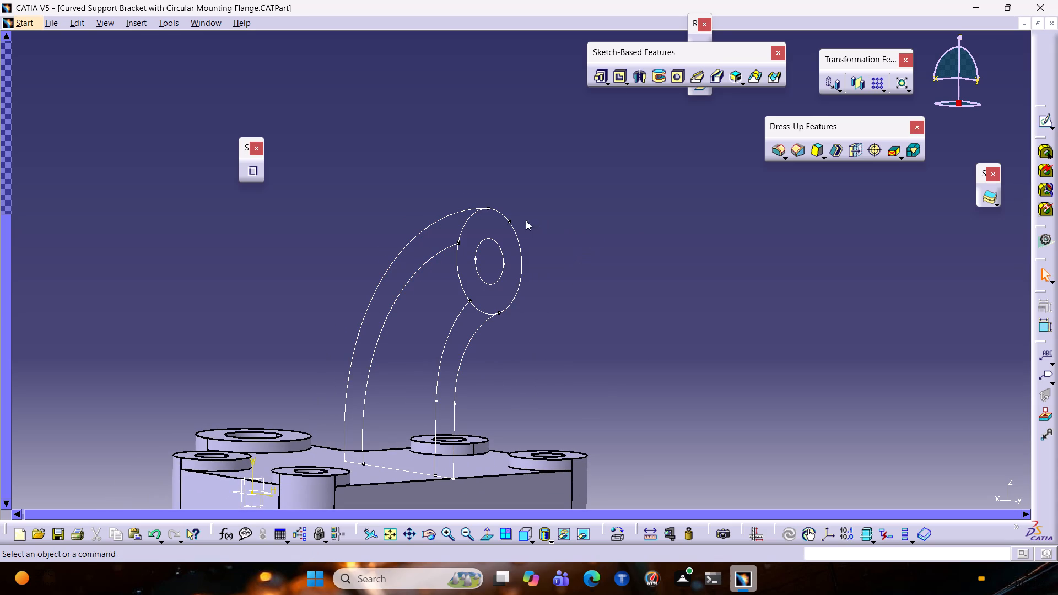
Reopen the arm sketch and break the horizontal base line at the R 94 arc and the inner vertical line, converting its length to a distance.
double_click(517, 231)
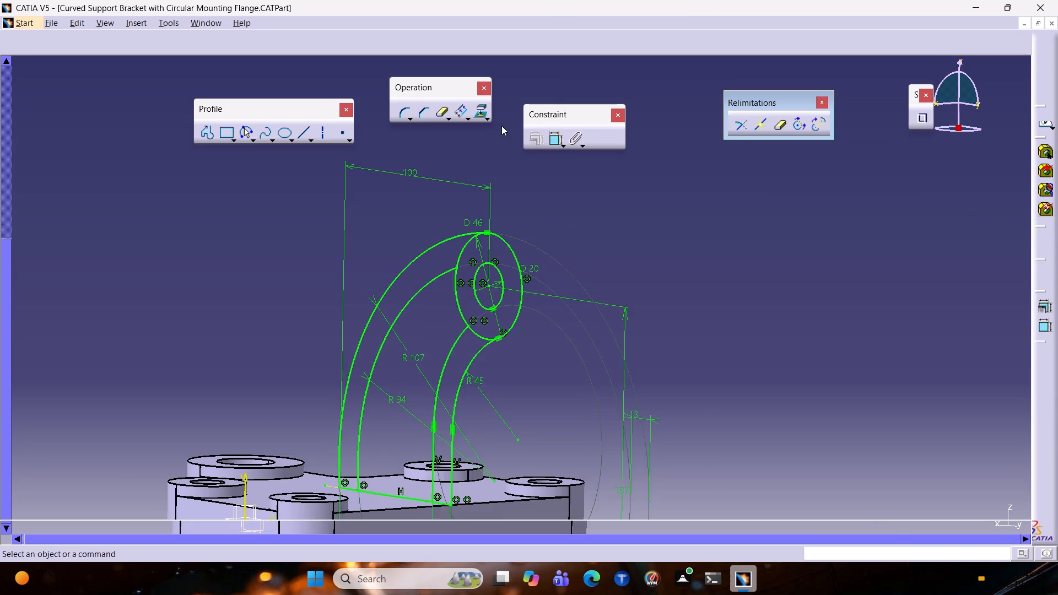
double_click(441, 112)
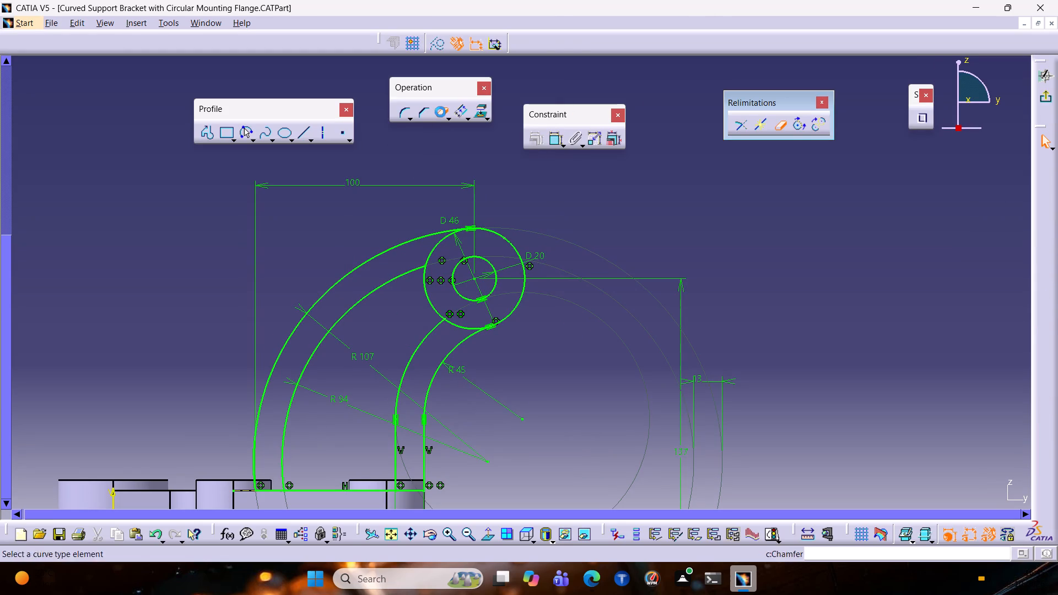
left_click(272, 491)
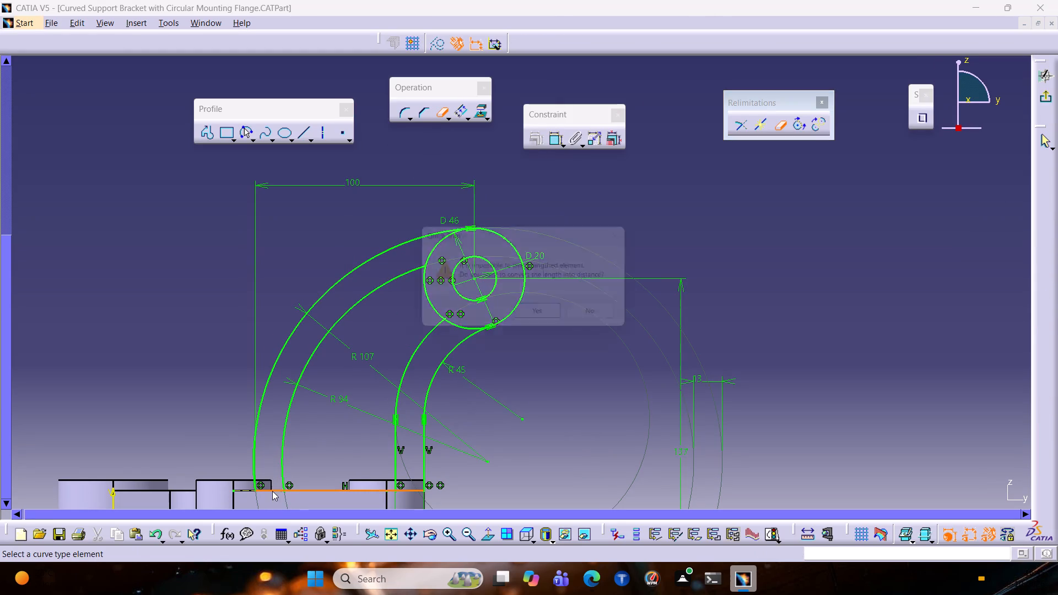
left_click(540, 318)
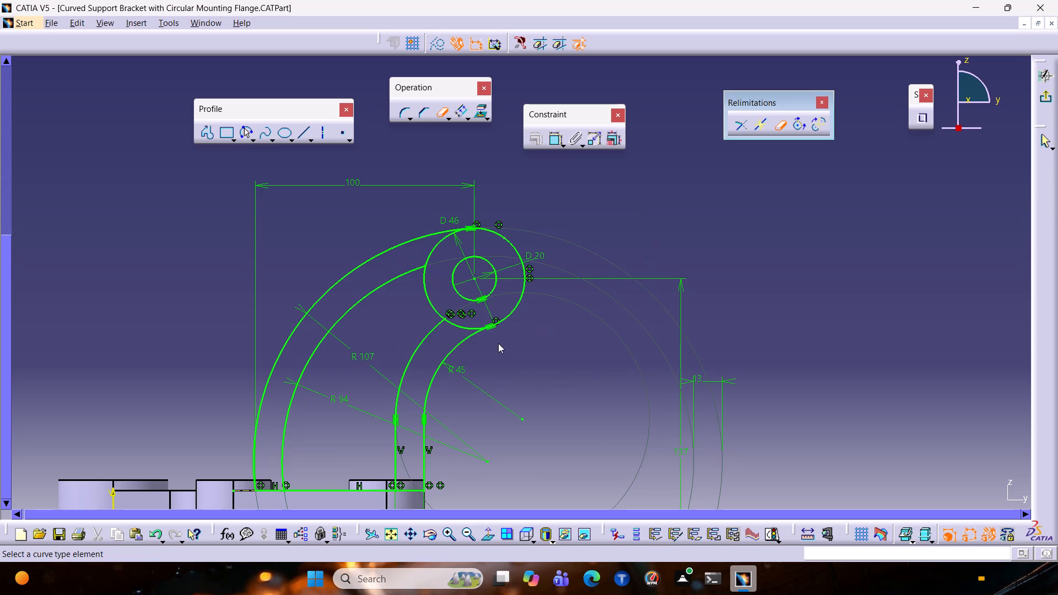
left_click(410, 492)
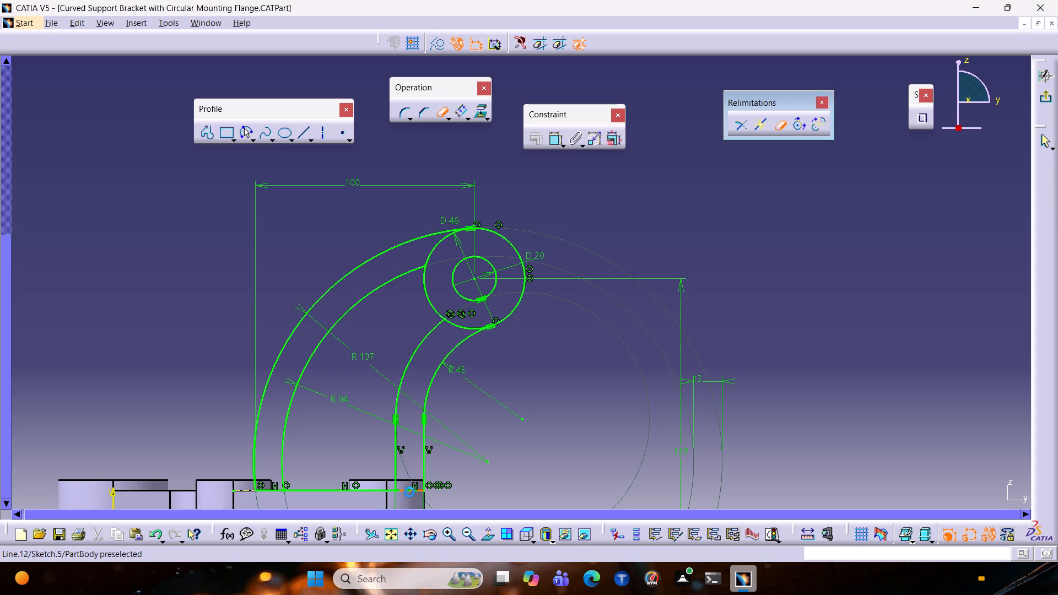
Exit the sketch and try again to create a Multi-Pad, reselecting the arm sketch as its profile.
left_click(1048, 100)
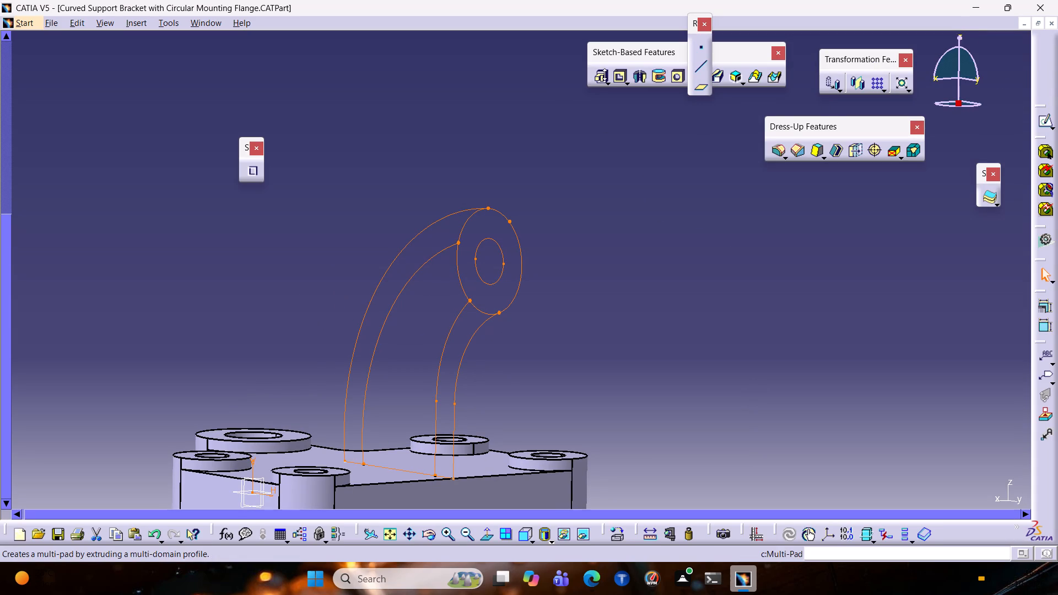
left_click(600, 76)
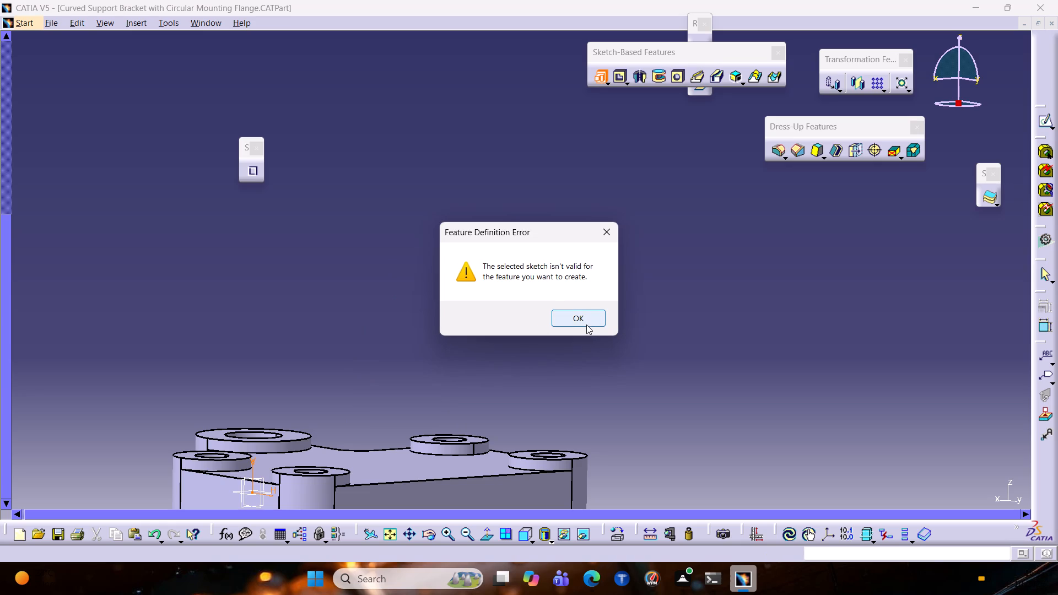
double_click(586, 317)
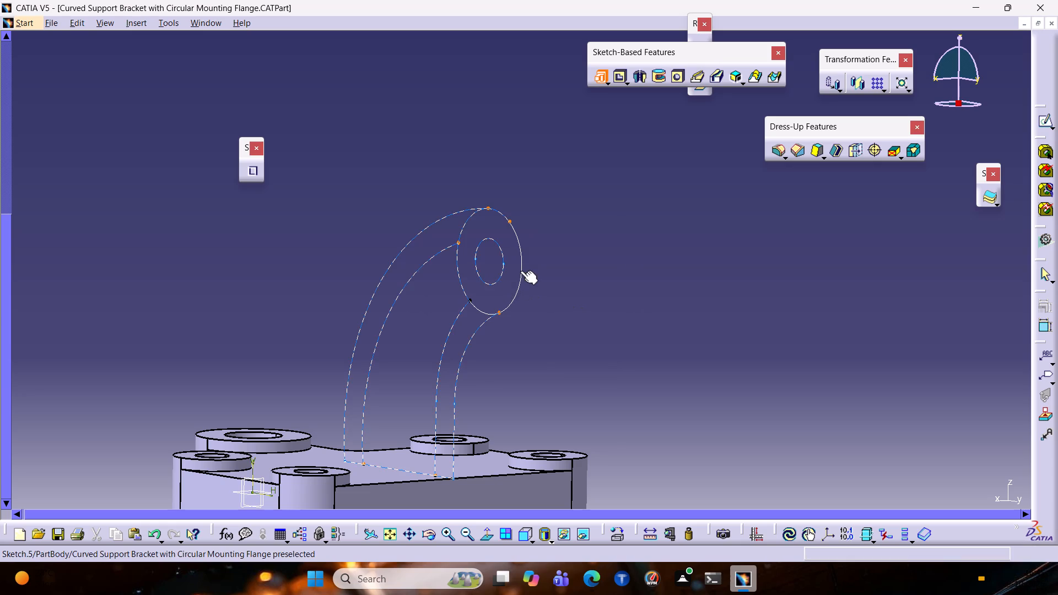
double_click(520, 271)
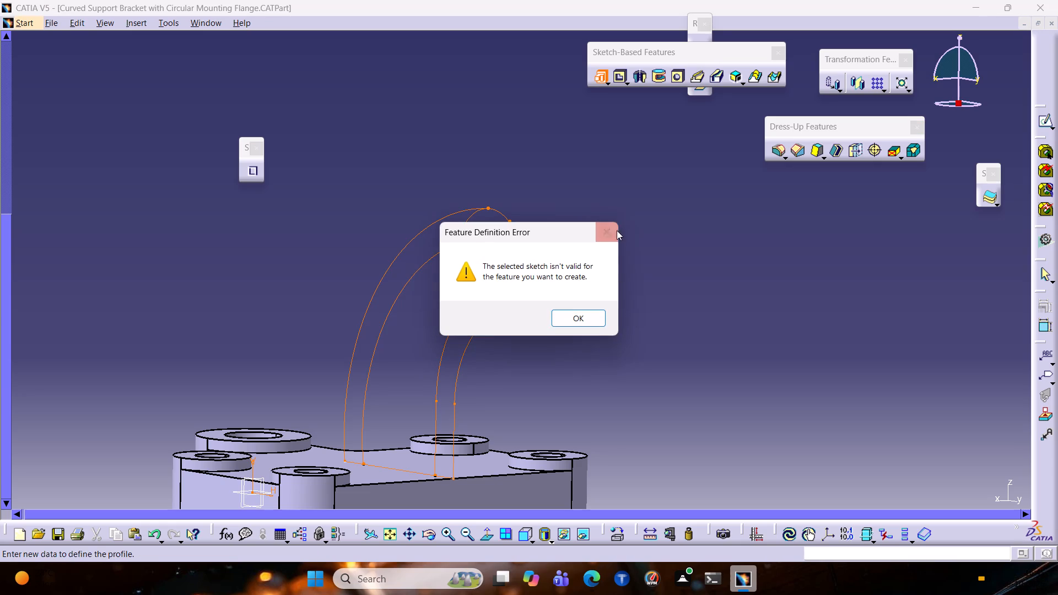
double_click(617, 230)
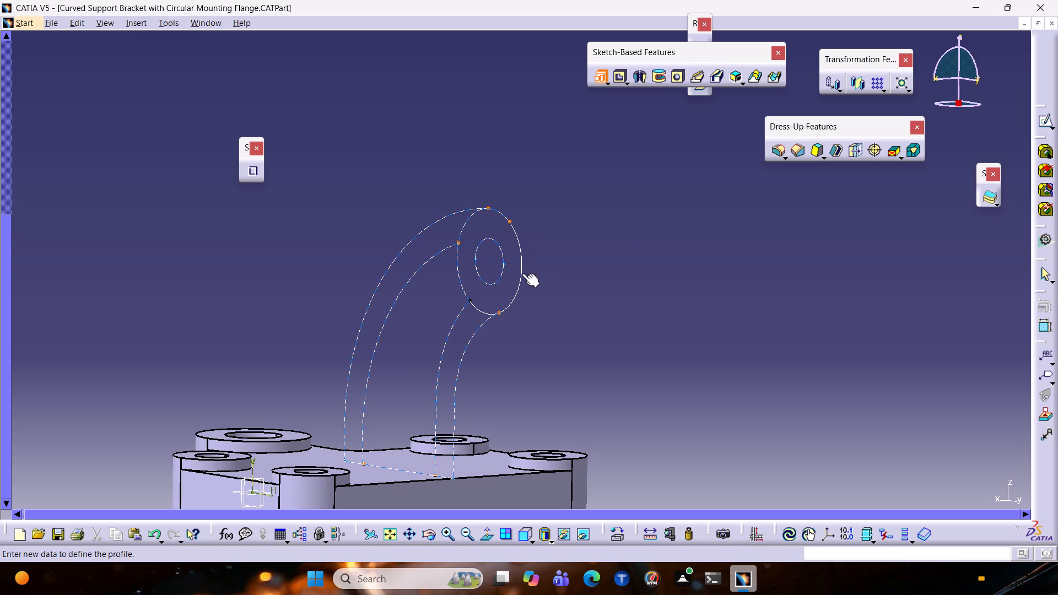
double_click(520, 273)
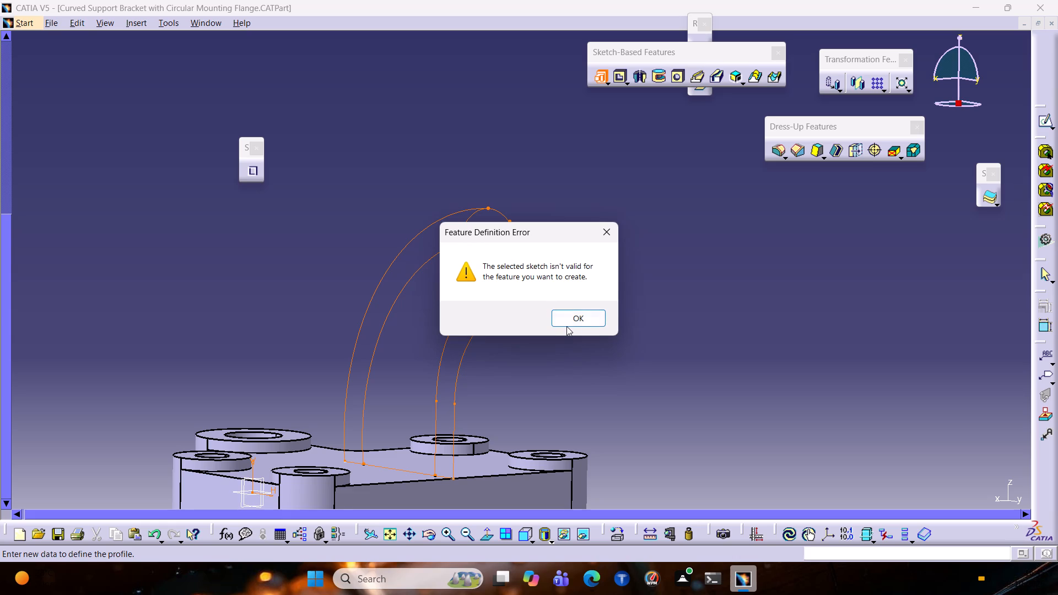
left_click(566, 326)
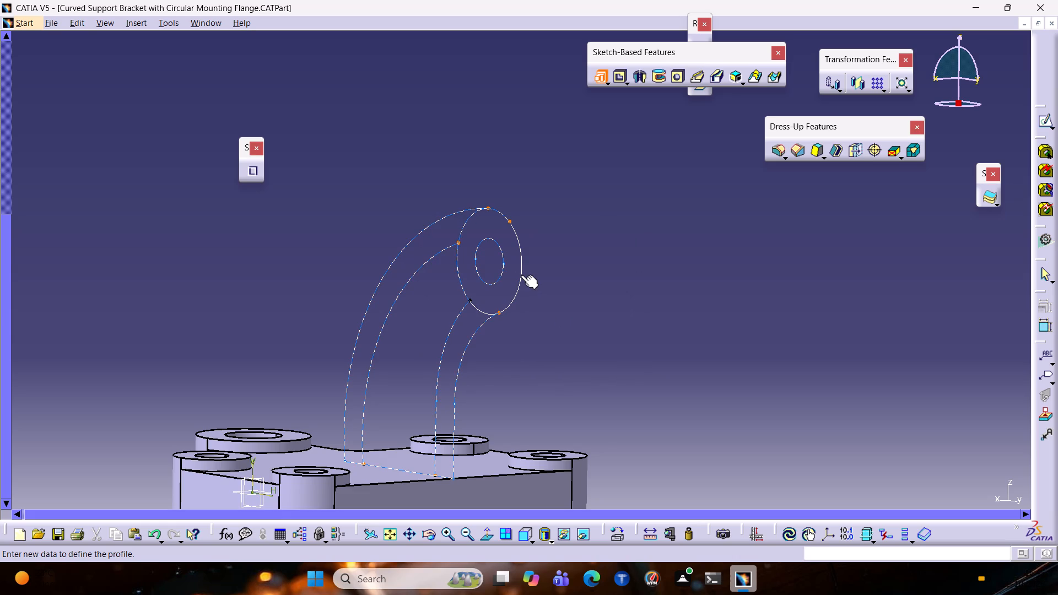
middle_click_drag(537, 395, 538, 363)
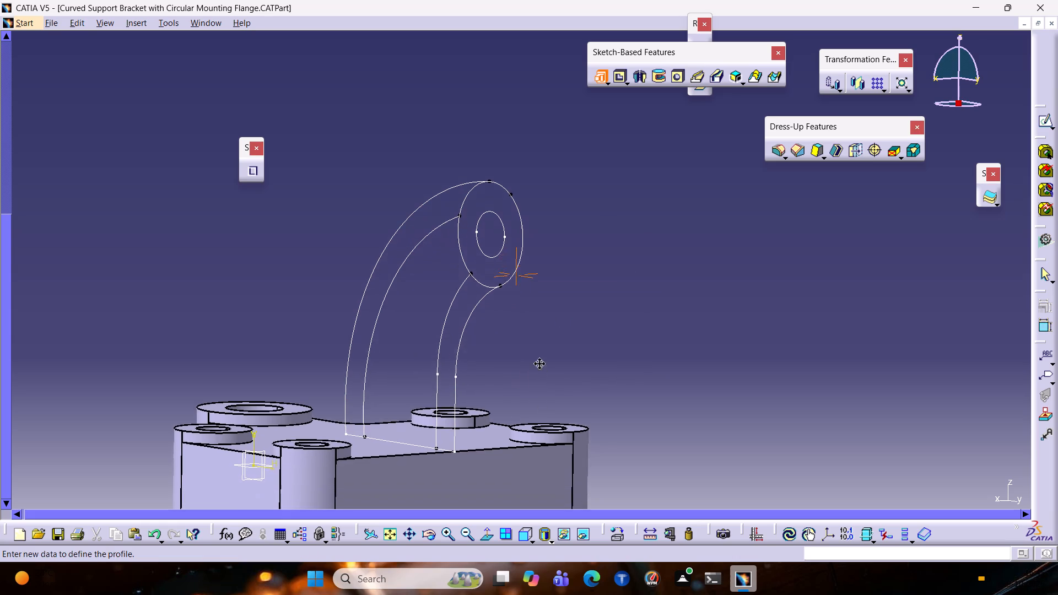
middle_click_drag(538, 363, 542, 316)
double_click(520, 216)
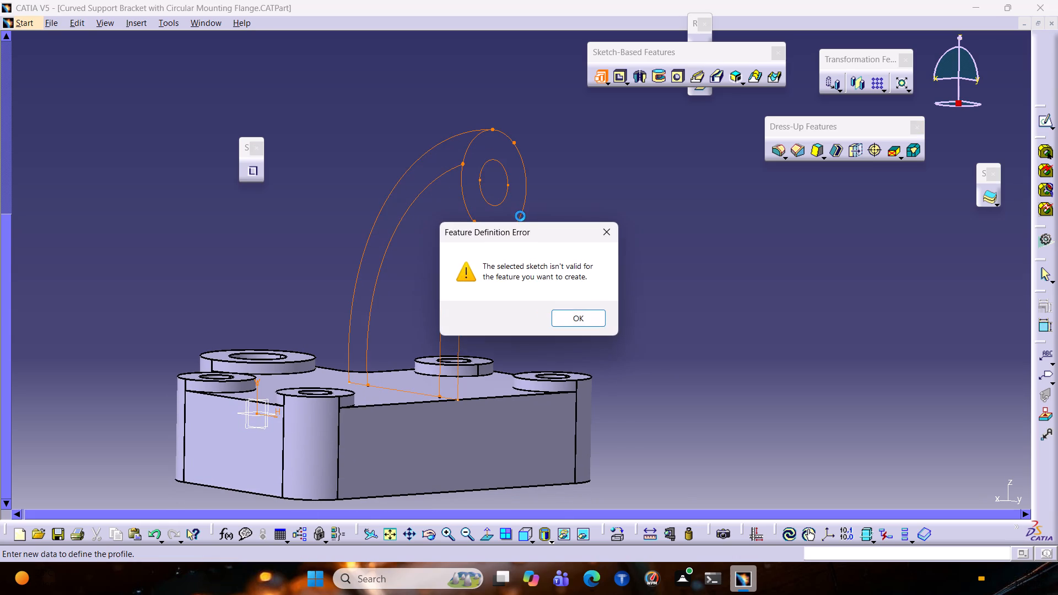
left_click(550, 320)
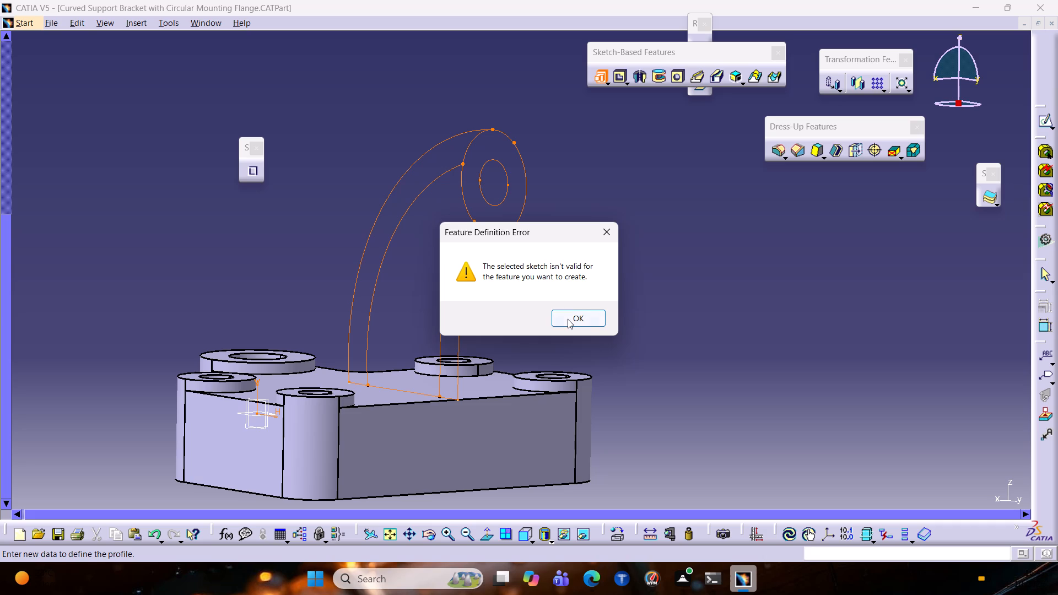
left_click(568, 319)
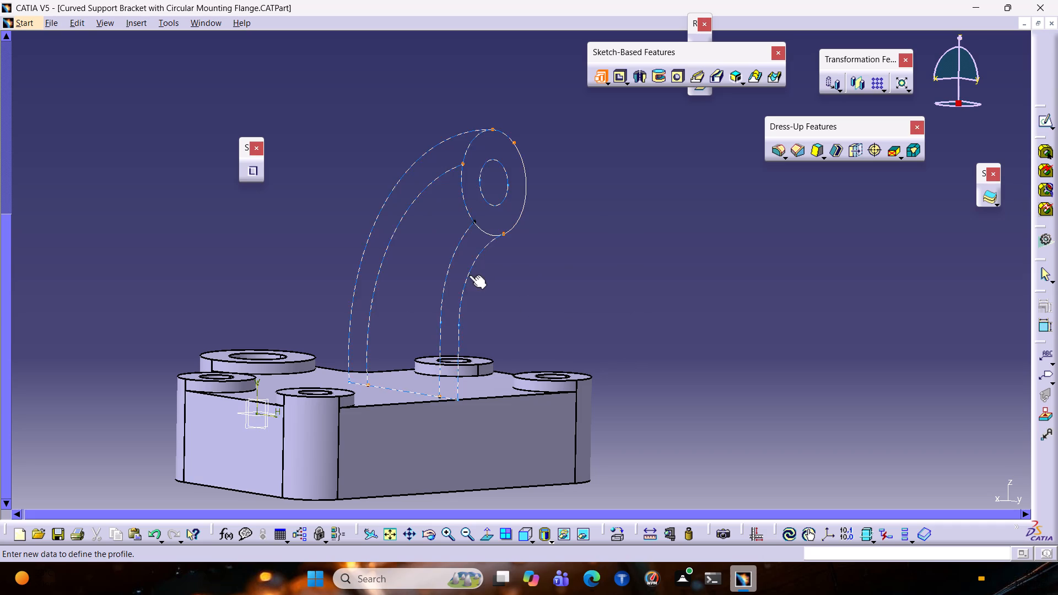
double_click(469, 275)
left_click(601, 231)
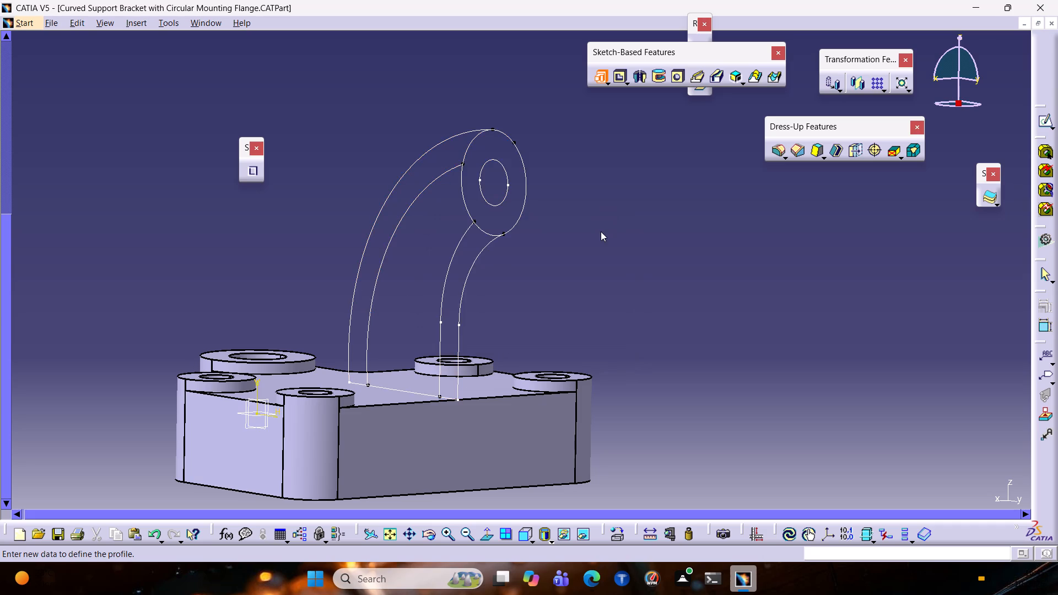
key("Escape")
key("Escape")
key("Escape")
Reopen the curved arm sketch for editing.
double_click(466, 274)
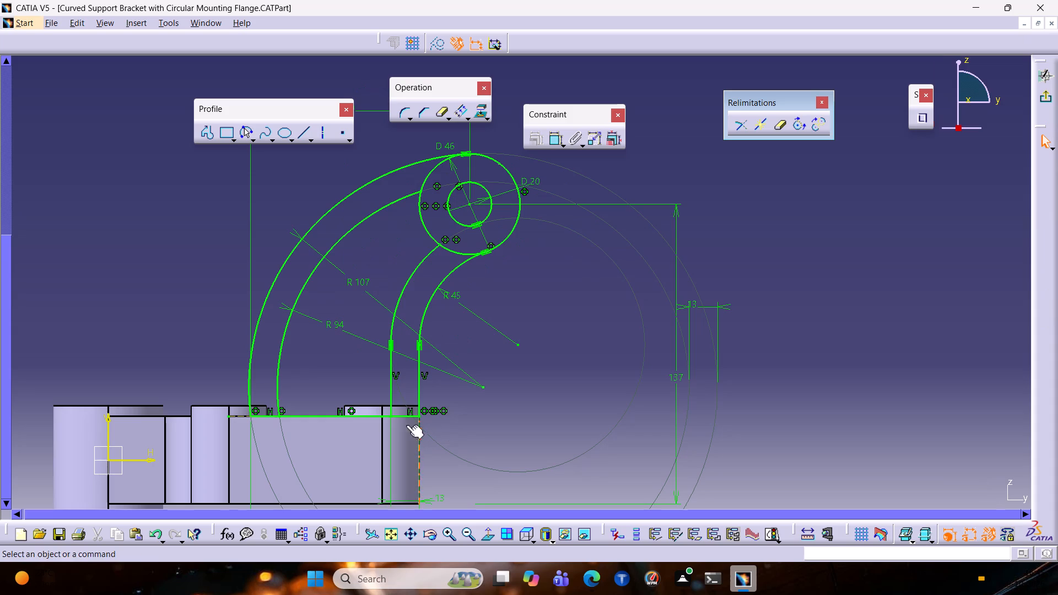
middle_click_drag(330, 388, 353, 350, "ctrl")
middle_click_drag(258, 402, 420, 247)
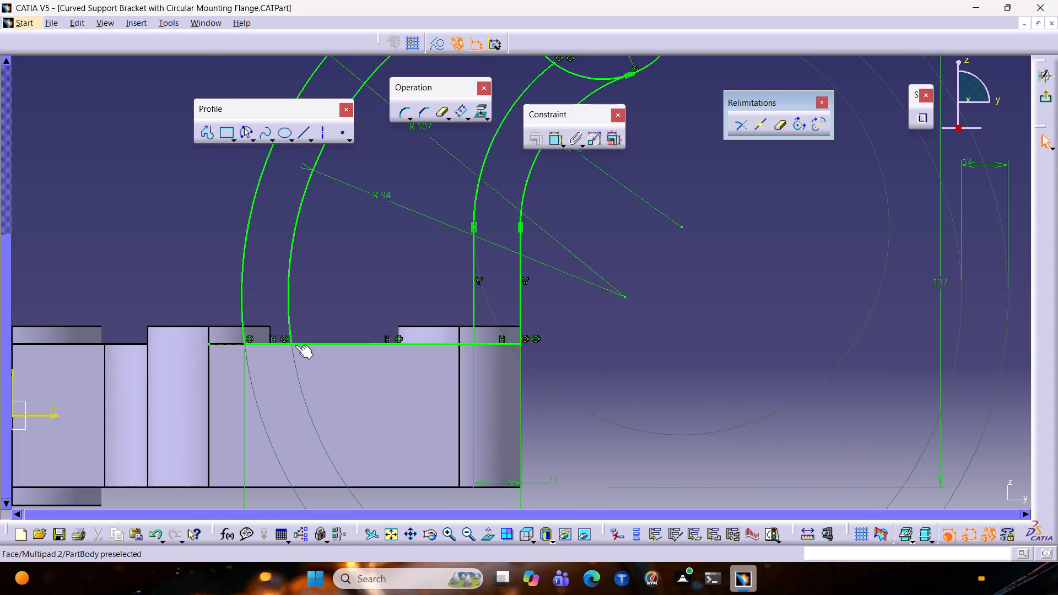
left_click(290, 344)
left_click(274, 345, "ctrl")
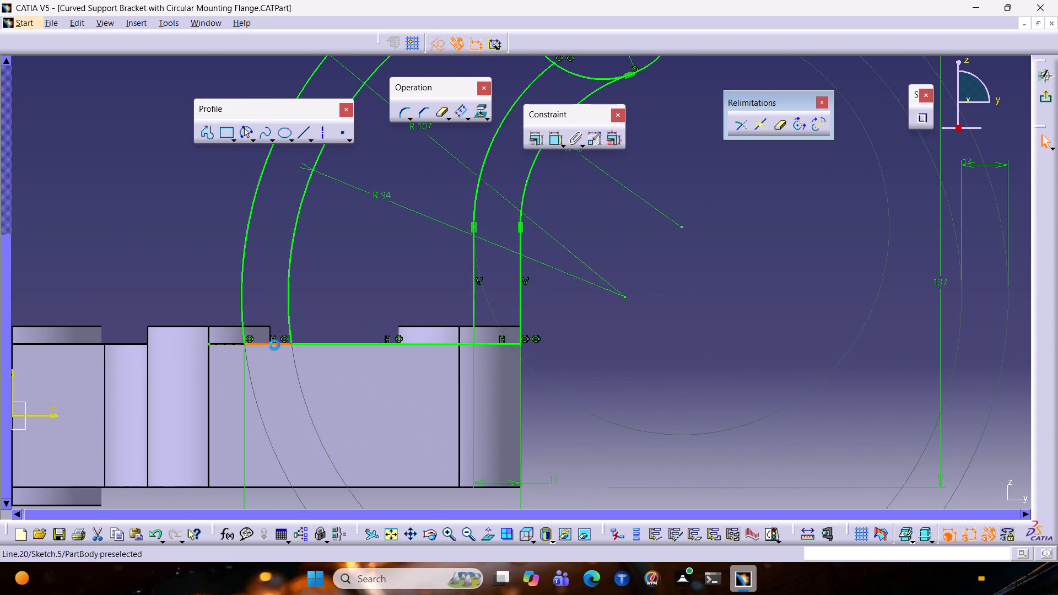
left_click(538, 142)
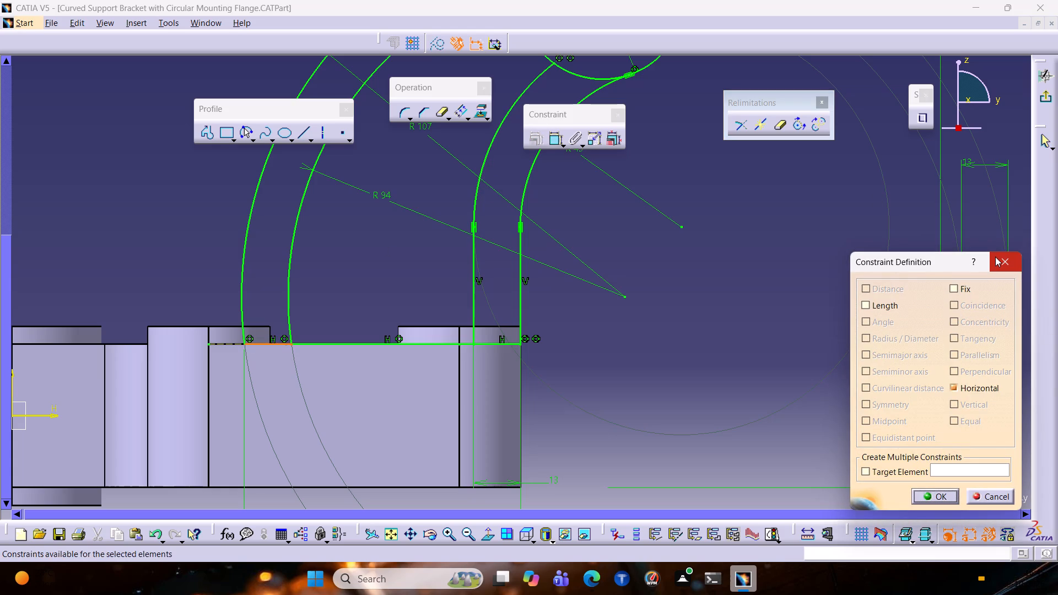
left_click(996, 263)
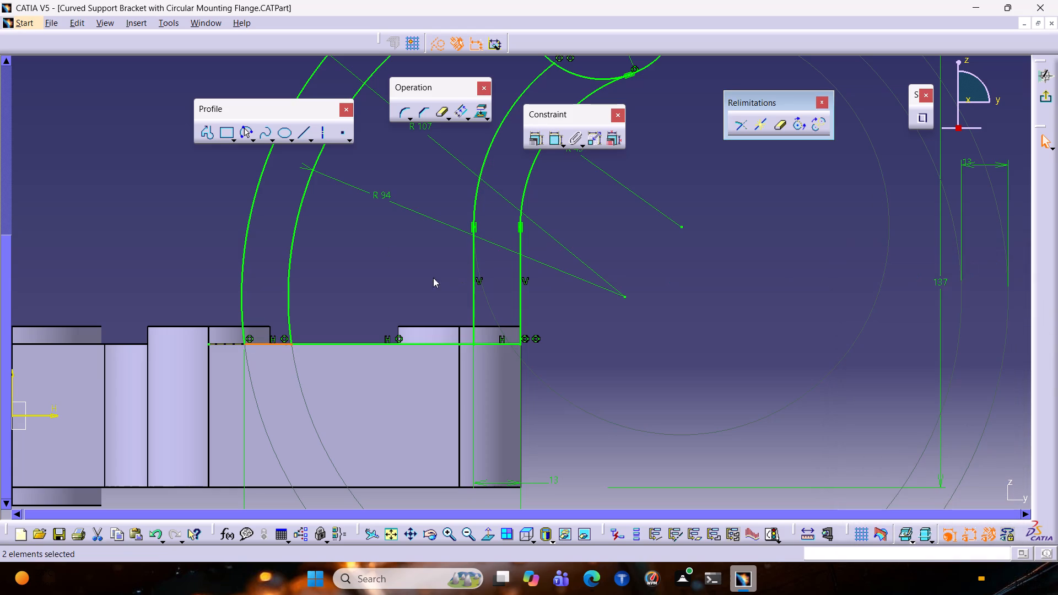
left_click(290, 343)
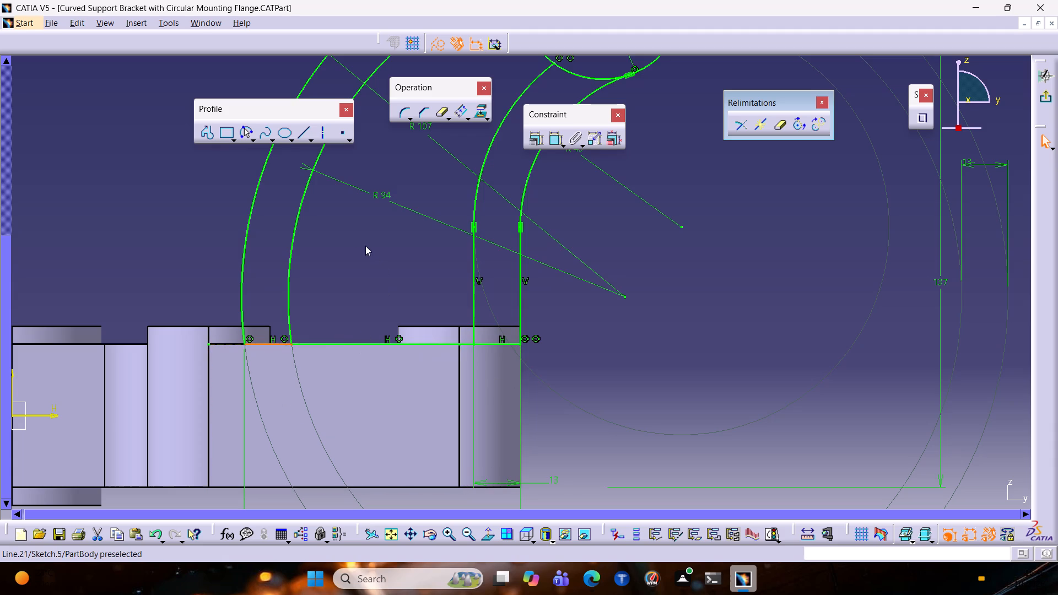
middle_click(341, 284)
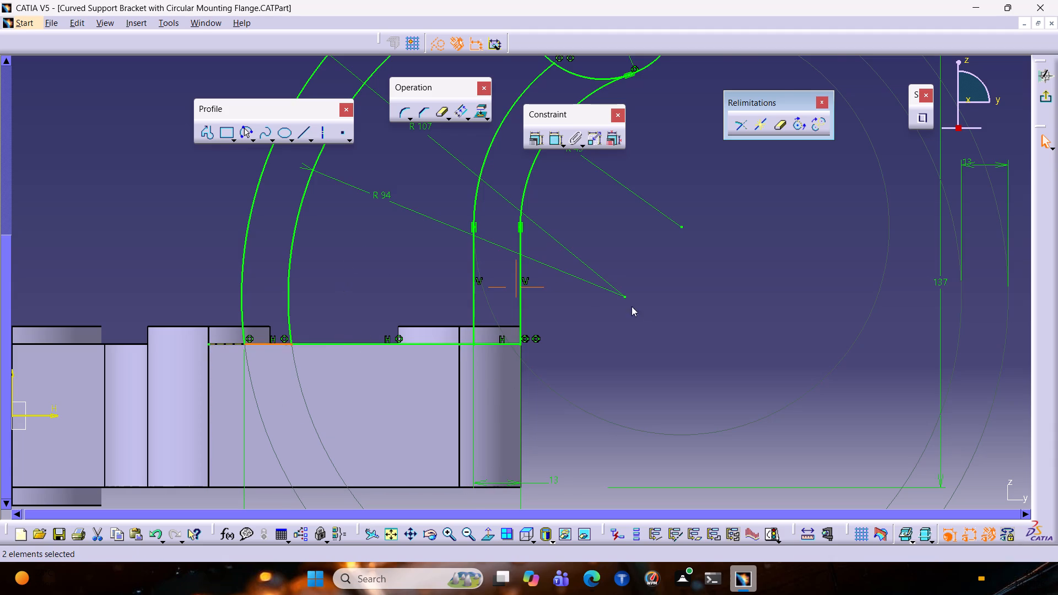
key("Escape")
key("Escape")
Delete the coincidence constraint where the R 94 arc meets the horizontal base line.
left_click(461, 342)
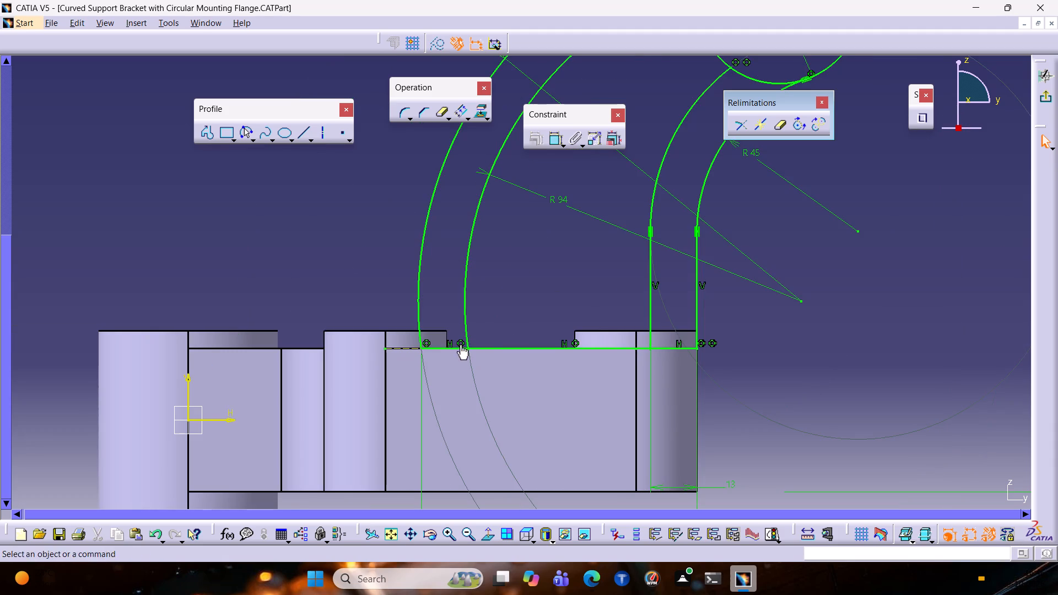
left_click(460, 344)
key("Delete")
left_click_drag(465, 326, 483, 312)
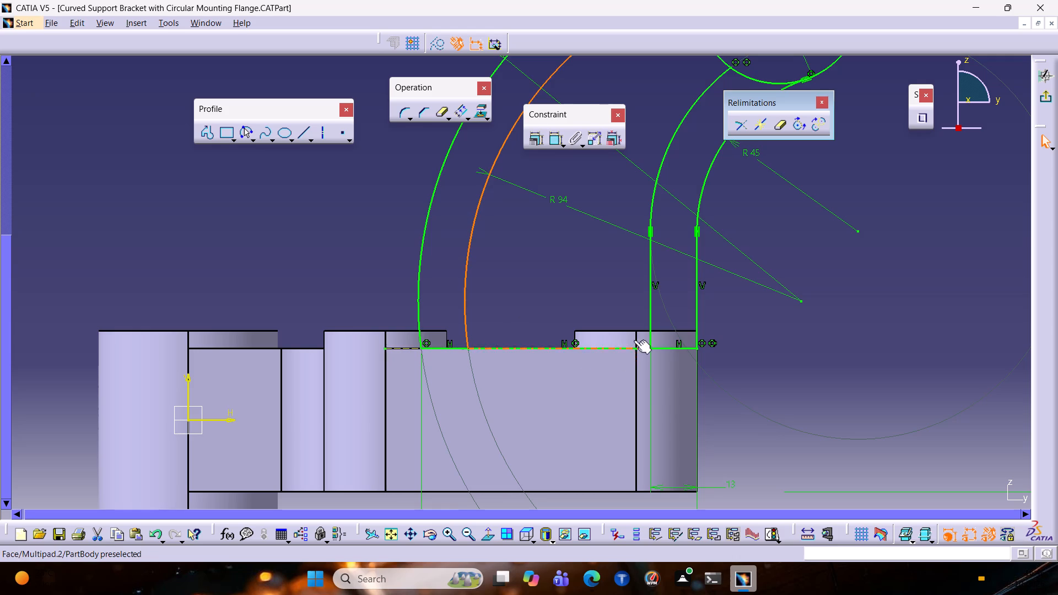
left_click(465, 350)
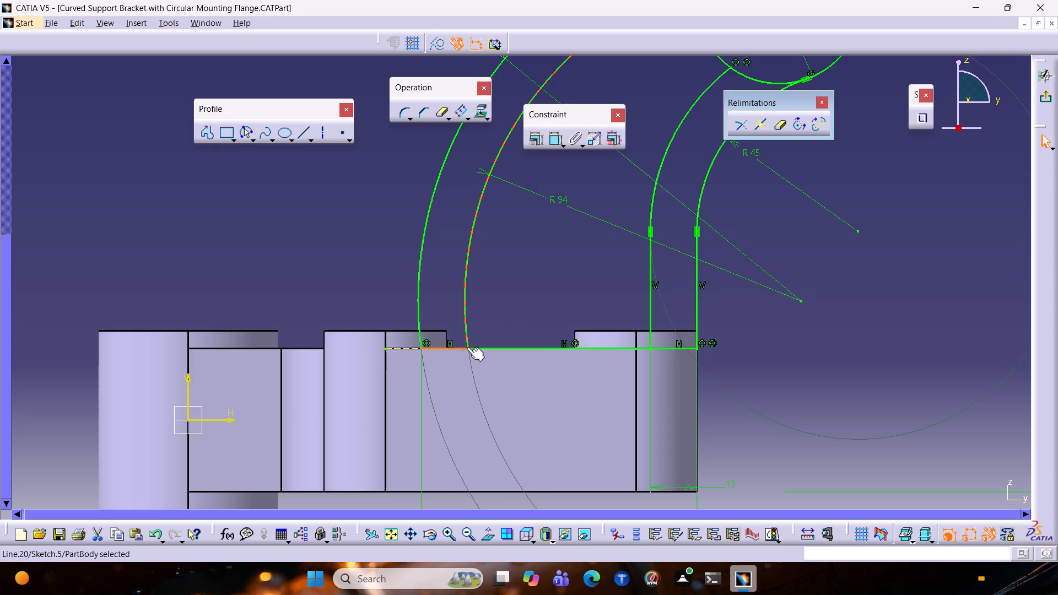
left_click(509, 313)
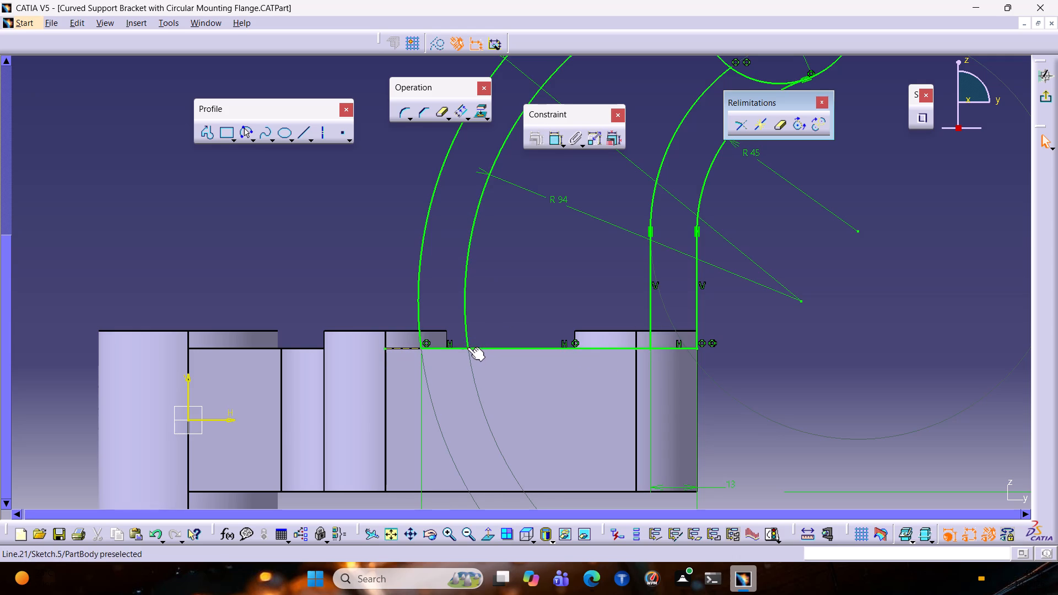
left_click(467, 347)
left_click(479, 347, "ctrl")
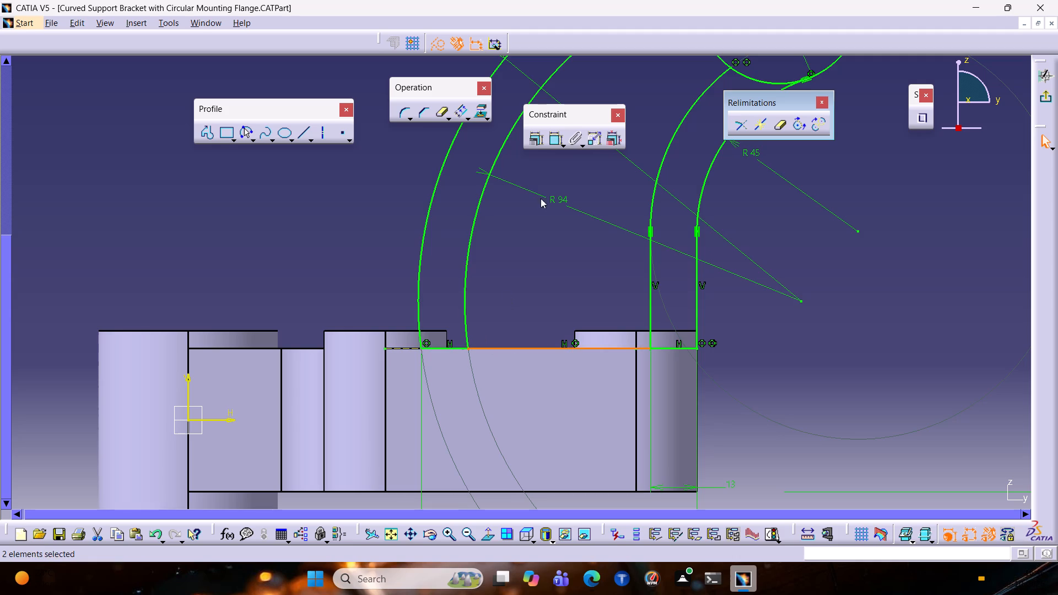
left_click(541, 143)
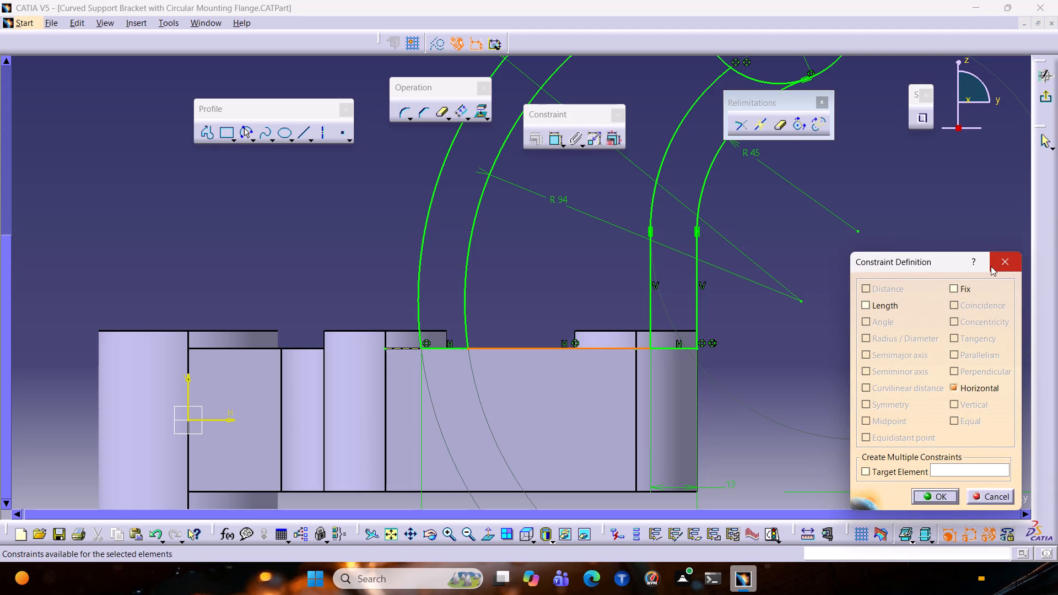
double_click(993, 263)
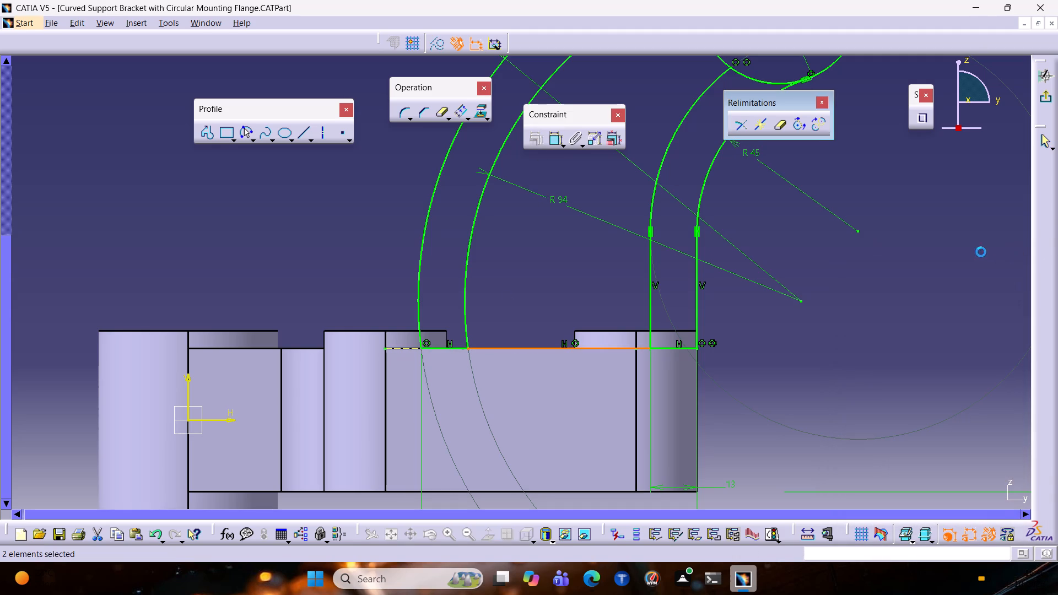
Examine the junction of the R 94 arc and the base line up close, testing whether the arc can move.
middle_click_drag(587, 228, 542, 294, "ctrl")
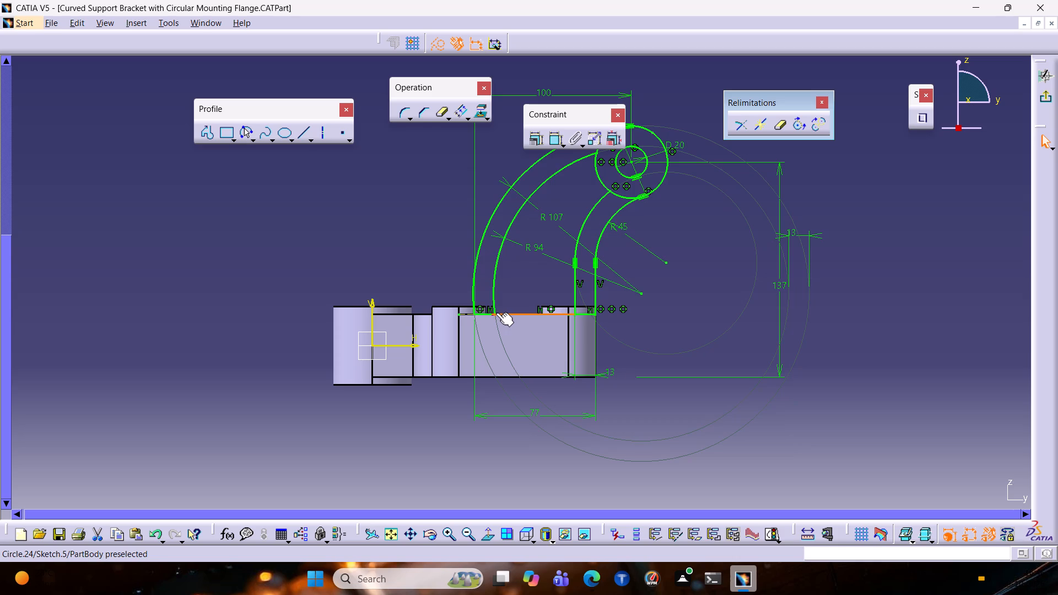
middle_click_drag(509, 314, 531, 284, "ctrl")
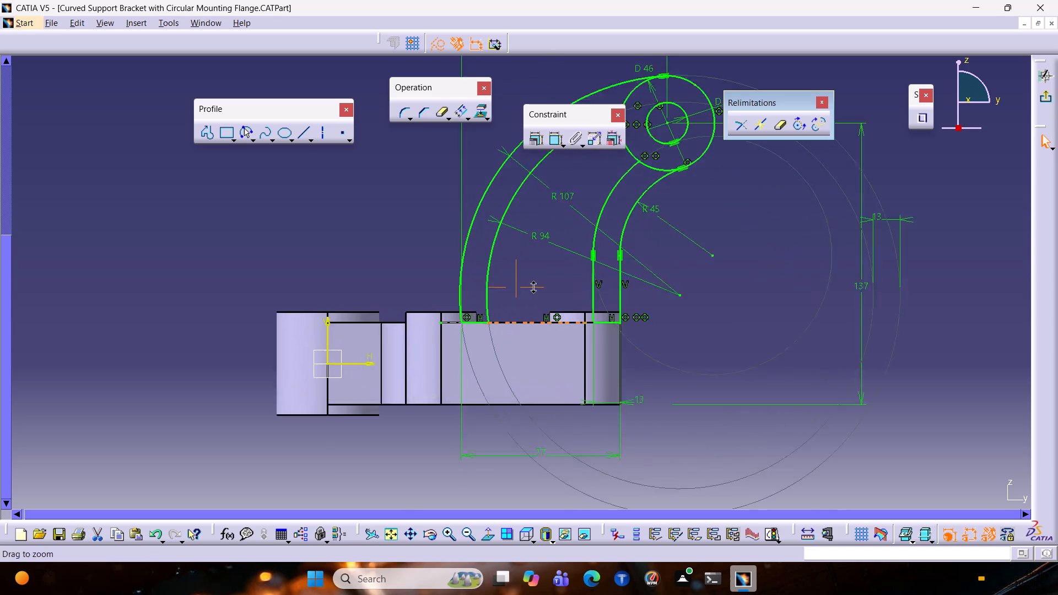
middle_click_drag(531, 284, 608, 230, "ctrl")
middle_click_drag(600, 290, 546, 332)
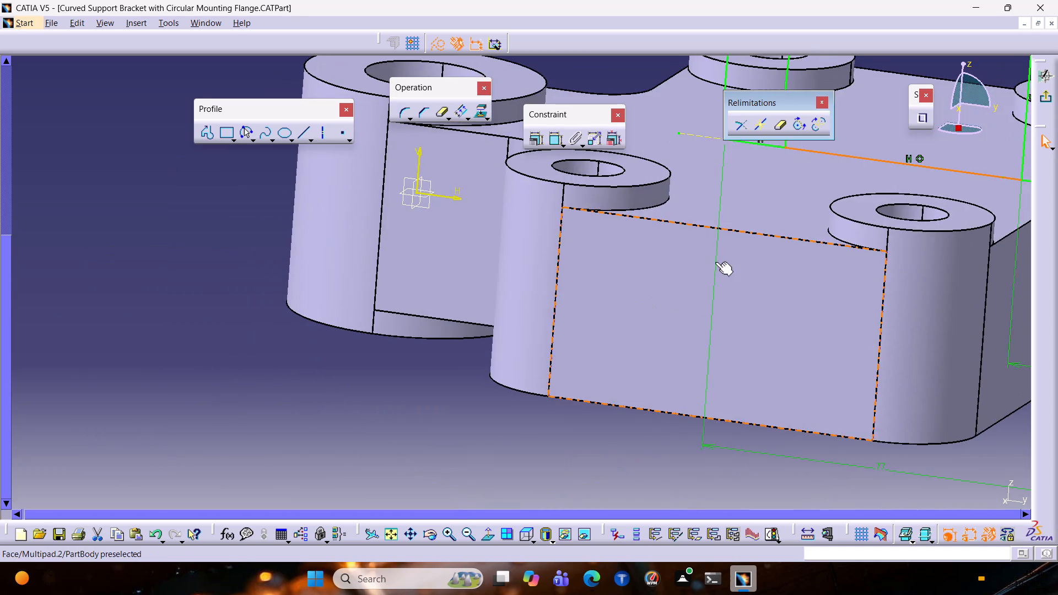
middle_click_drag(742, 213, 587, 419)
middle_click_drag(664, 337, 806, 258, "ctrl")
middle_click_drag(827, 420, 715, 344)
middle_click_drag(771, 370, 845, 305, "ctrl")
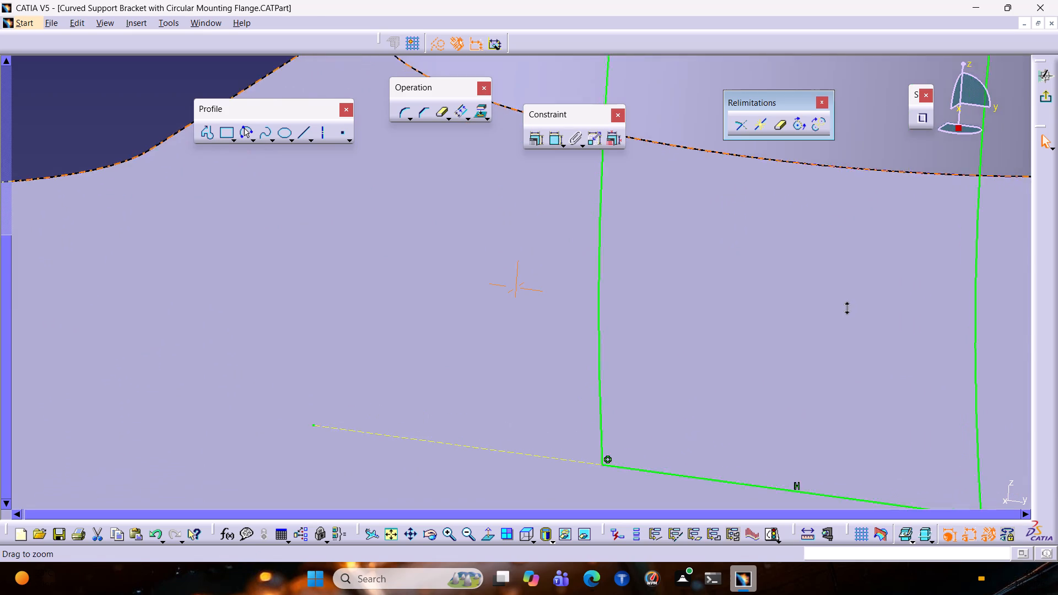
middle_click_drag(845, 305, 844, 310, "ctrl")
middle_click_drag(861, 398, 603, 279)
middle_click(727, 322)
middle_click(736, 318)
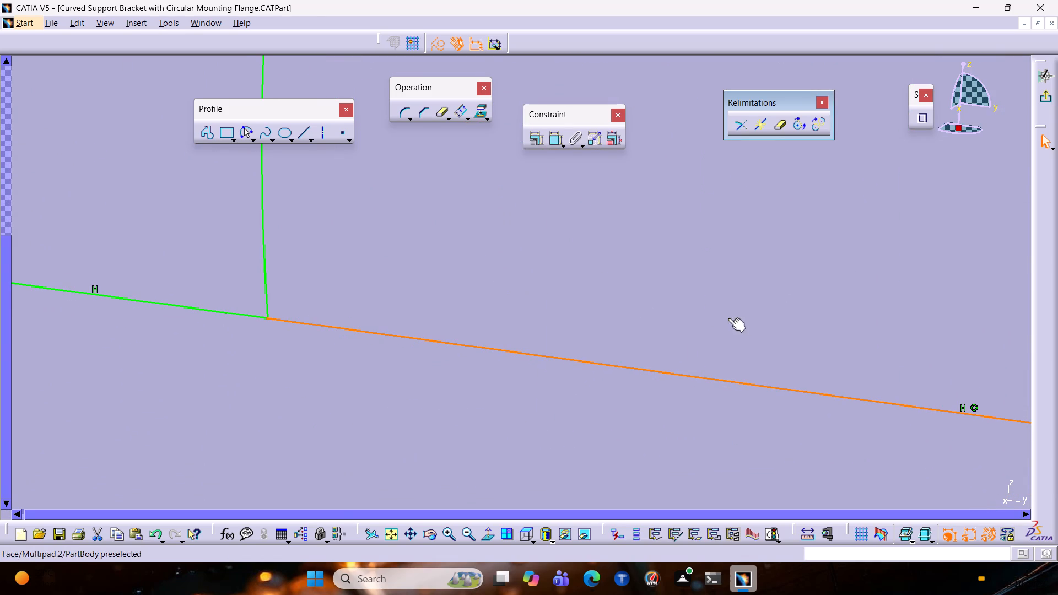
left_click_drag(560, 293, 558, 298)
left_click_drag(266, 273, 272, 272)
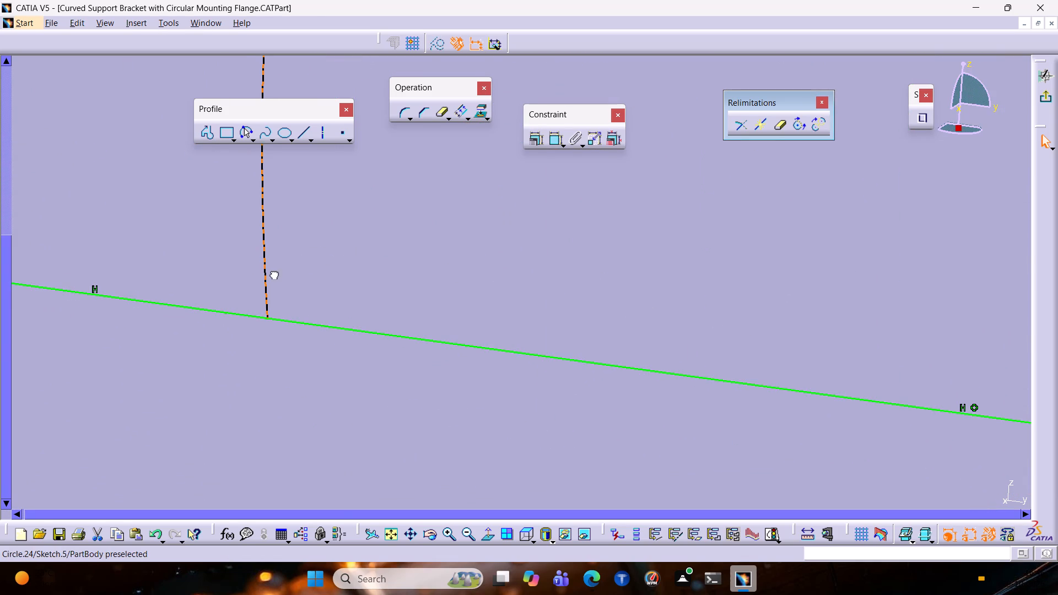
left_click_drag(272, 272, 351, 243)
left_click_drag(264, 280, 310, 290)
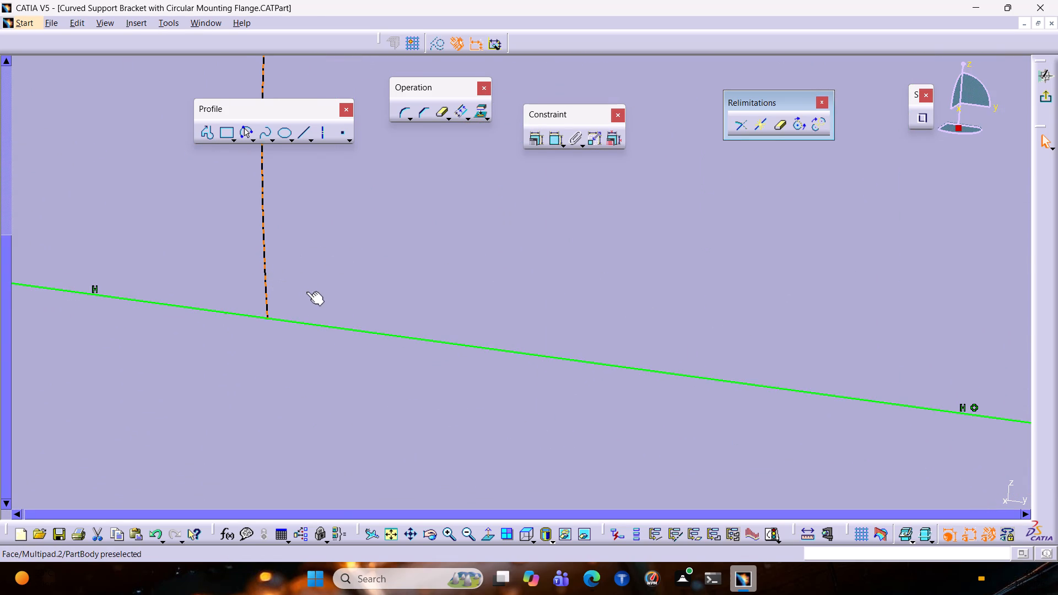
left_click_drag(265, 285, 247, 294)
Test the inner vertical line and each of the three base line segments for free movement.
middle_click_drag(382, 218, 357, 309, "ctrl")
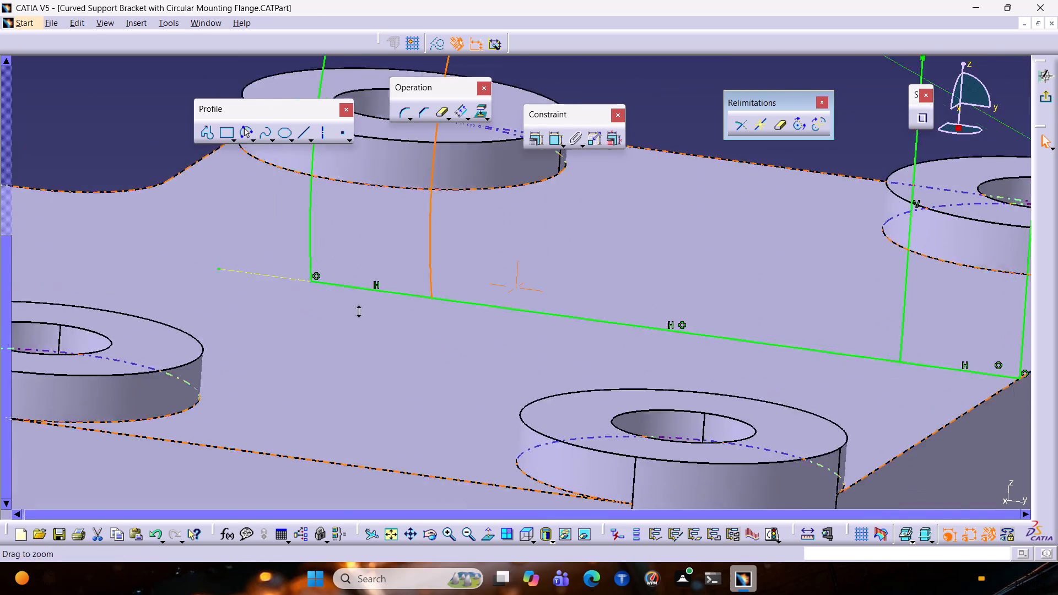
middle_click_drag(357, 309, 354, 323, "ctrl")
middle_click_drag(506, 226, 298, 284)
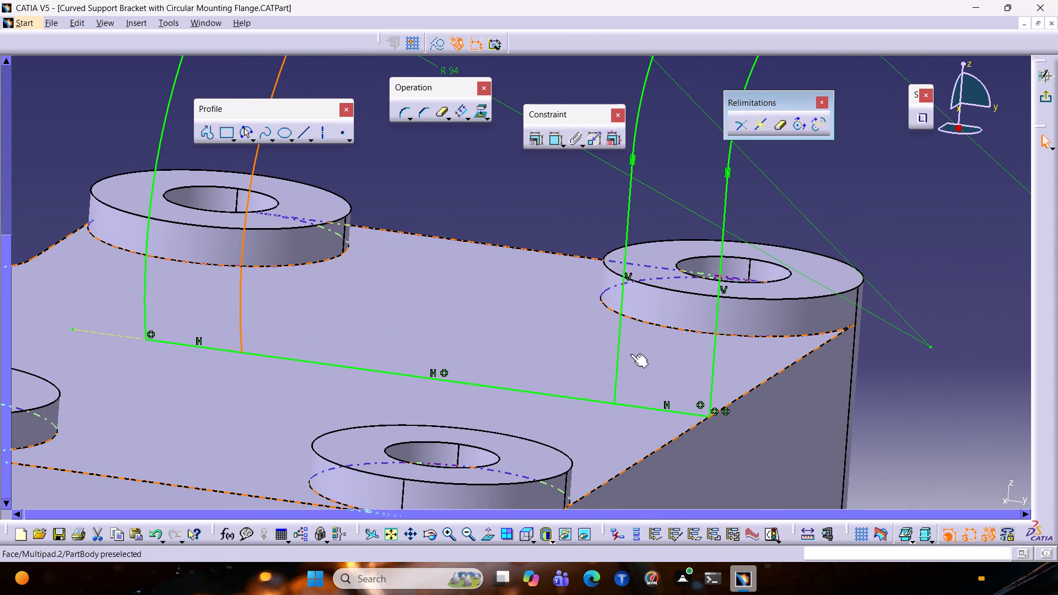
left_click_drag(629, 354, 636, 353)
left_click_drag(618, 358, 604, 357)
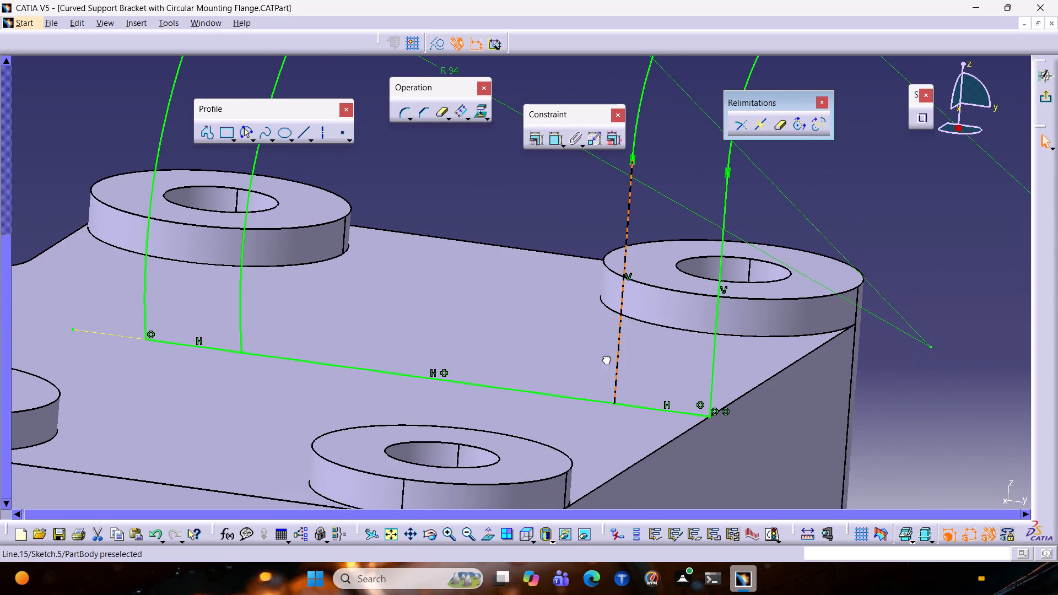
left_click_drag(604, 357, 605, 355)
left_click_drag(617, 351, 684, 281)
scroll(455, 246, "up", 1)
middle_click_drag(495, 218, 479, 263)
left_click_drag(284, 381, 287, 402)
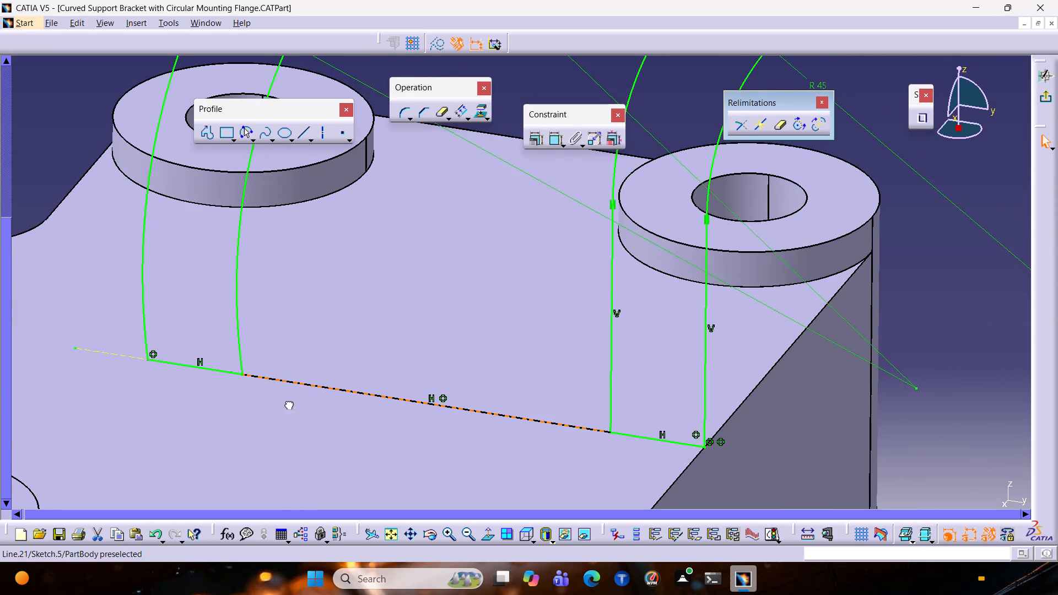
left_click_drag(287, 402, 291, 415)
left_click_drag(307, 381, 391, 331)
left_click_drag(209, 369, 198, 398)
scroll(209, 369, "down", 1)
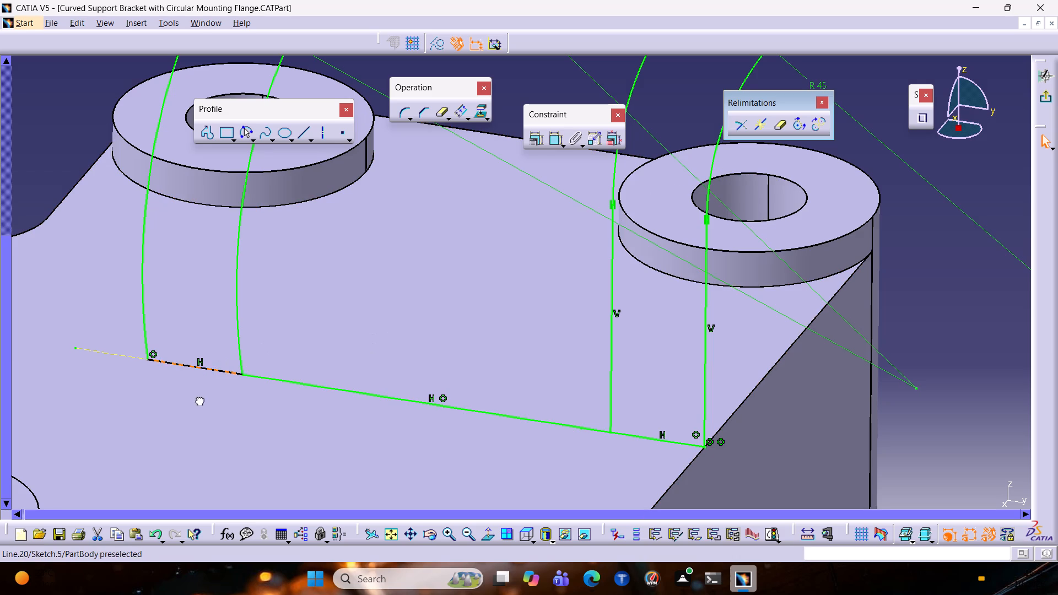
left_click_drag(198, 398, 187, 417)
left_click_drag(647, 435, 643, 450)
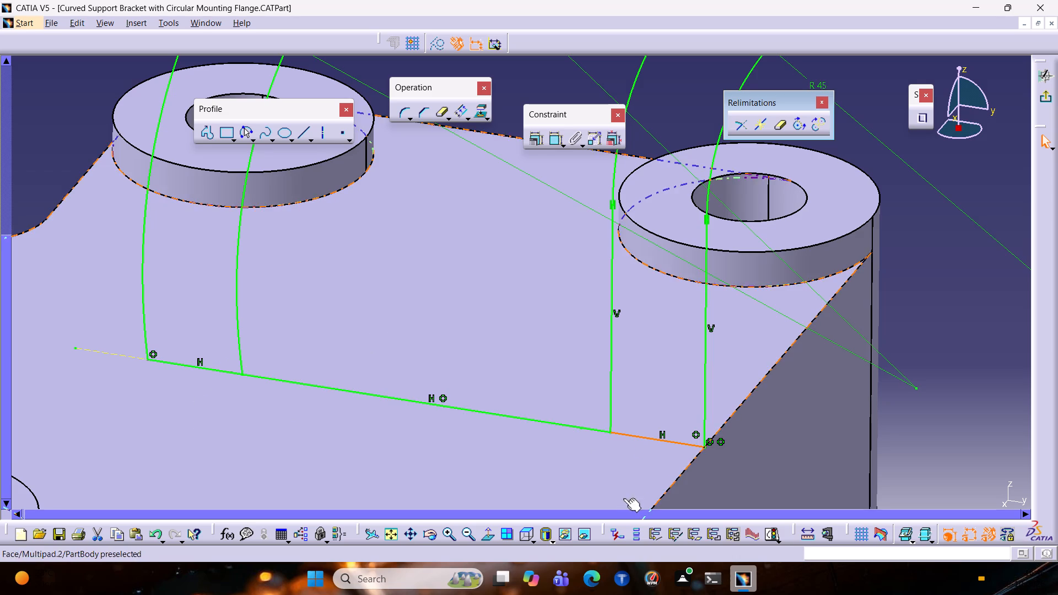
scroll(834, 566, "up", 1)
Check the sketch solving status and use Sketch Analysis to delete the under-constrained construction point Point.45.
left_click(770, 536)
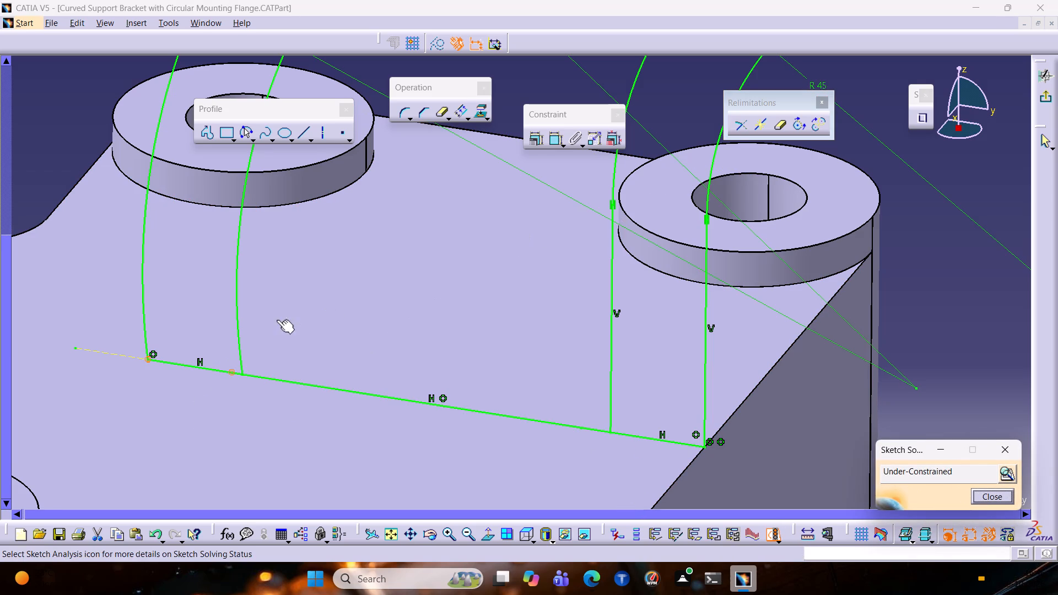
scroll(258, 351, "down", 1)
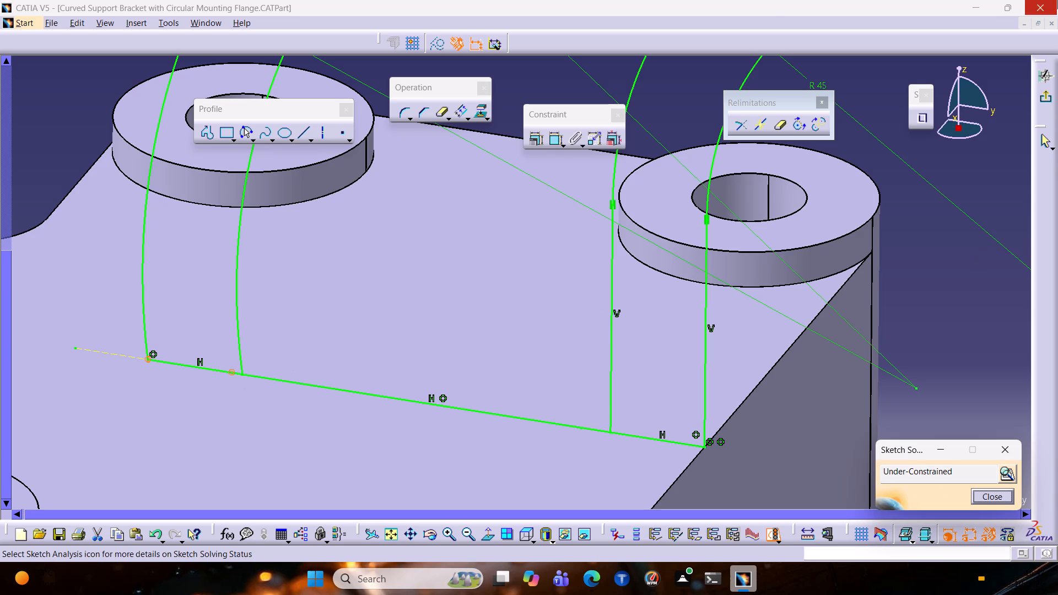
left_click(1007, 480)
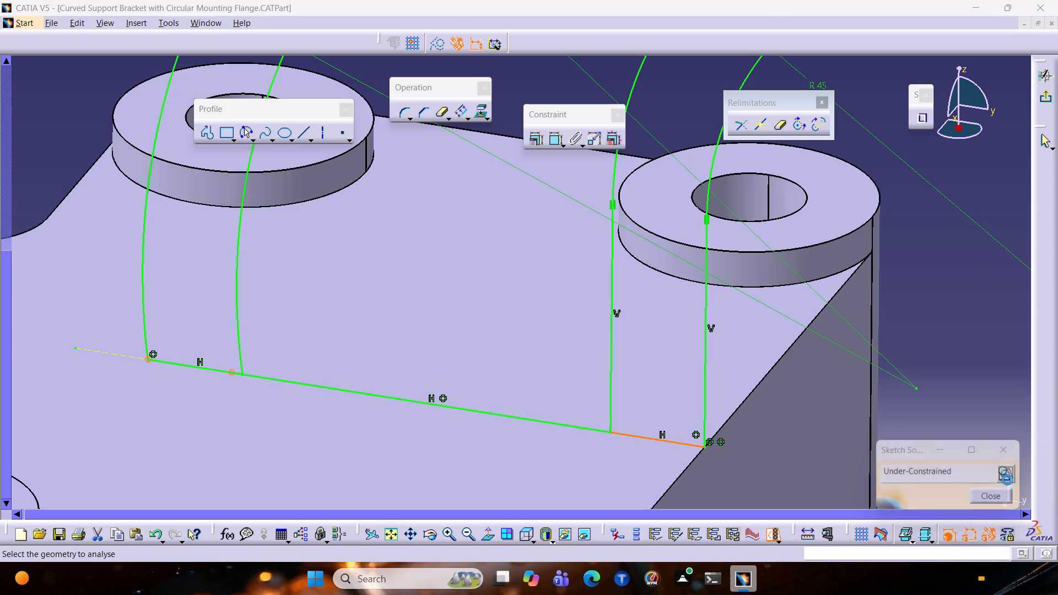
left_click(67, 456)
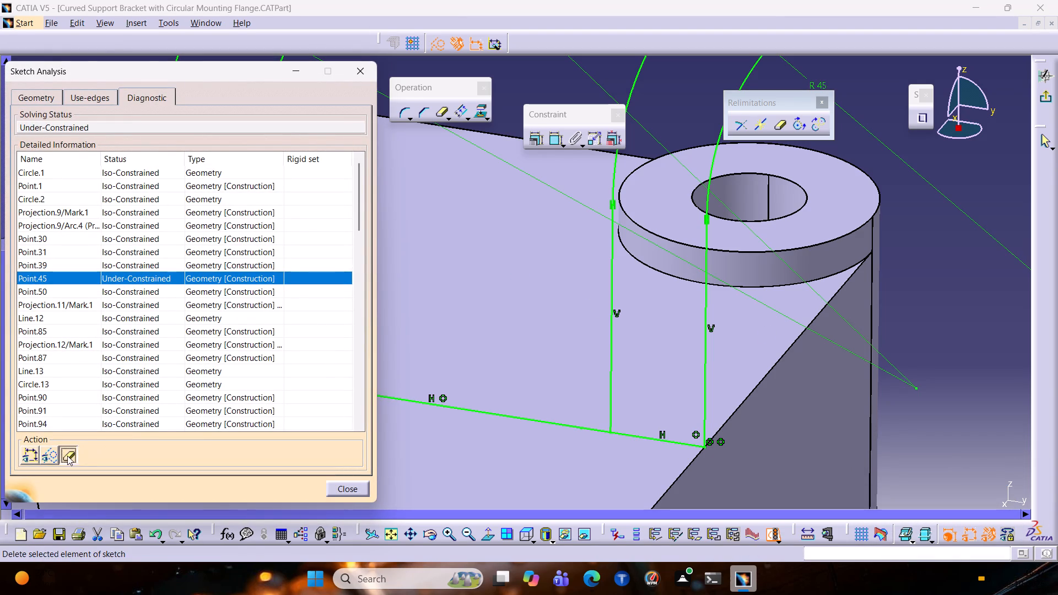
left_click_drag(224, 78, 855, 96)
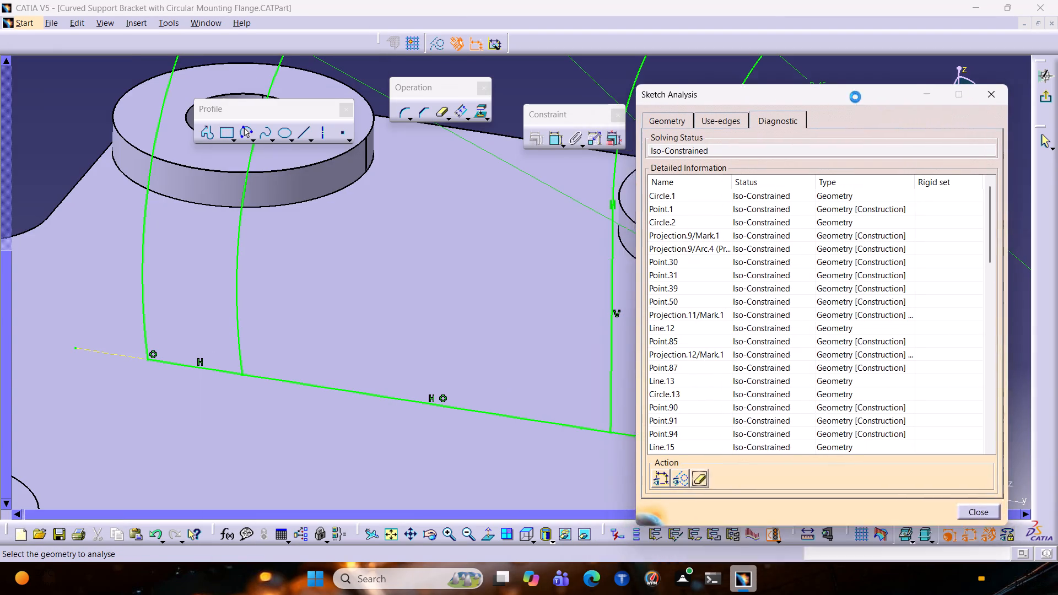
left_click_drag(855, 96, 850, 77)
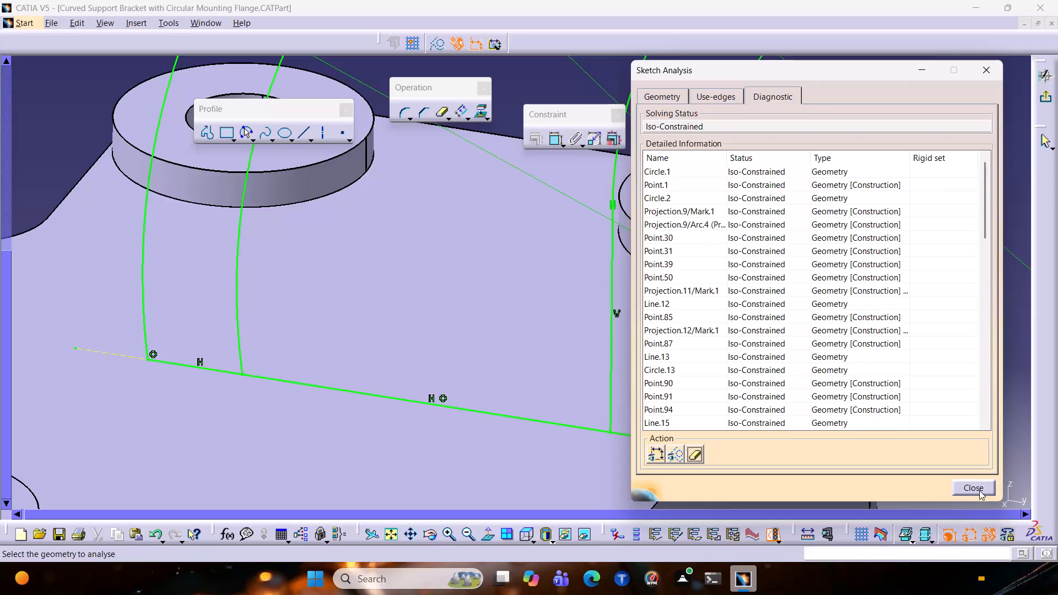
left_click(970, 486)
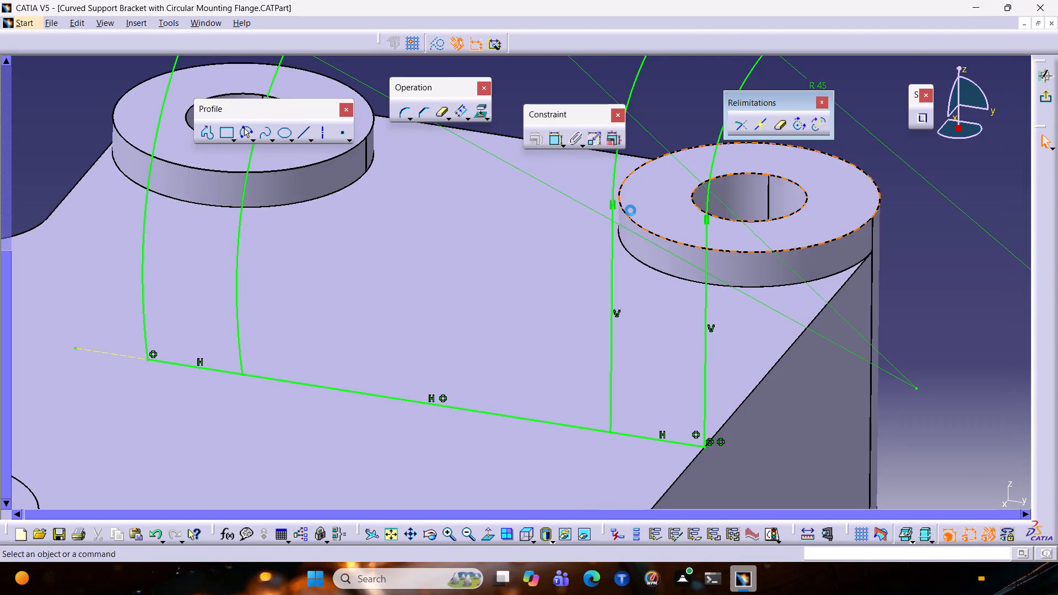
Recheck the sketch solving status of the whole arm profile and exit the sketch.
middle_click_drag(545, 212, 519, 326, "ctrl")
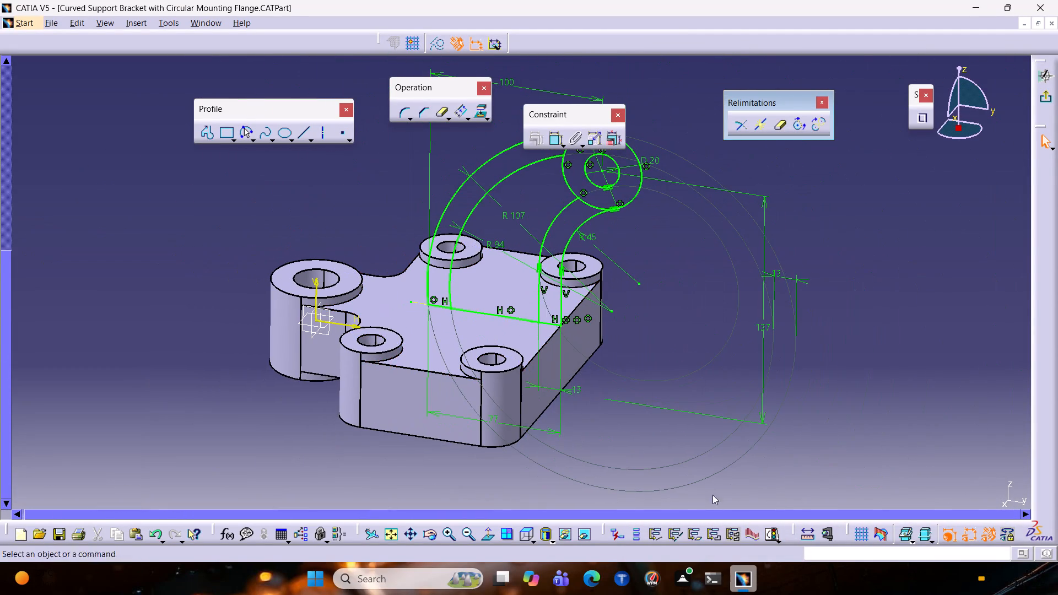
left_click(771, 533)
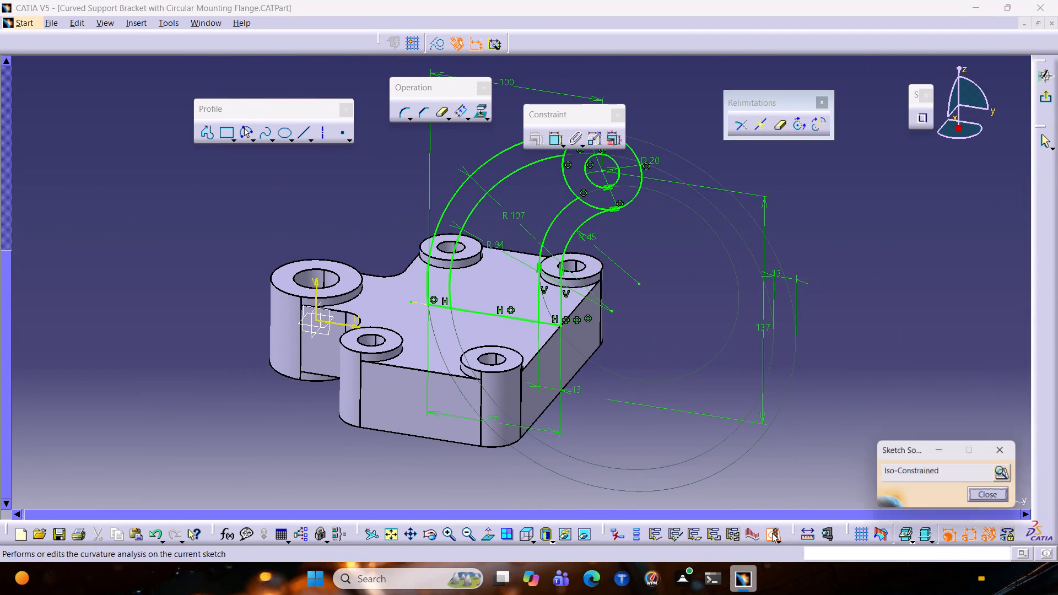
left_click(997, 444)
left_click(1045, 100)
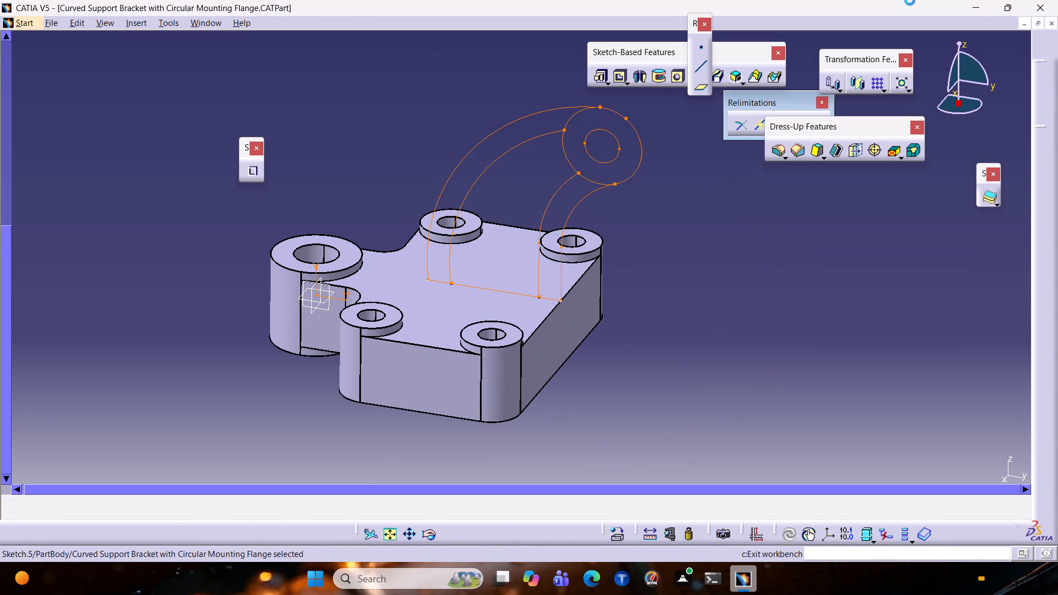
Start a Multi-Pad from the arm sketch and preview the ring domain at 31 mm (62/2) for both the first and second limits.
left_click(596, 79)
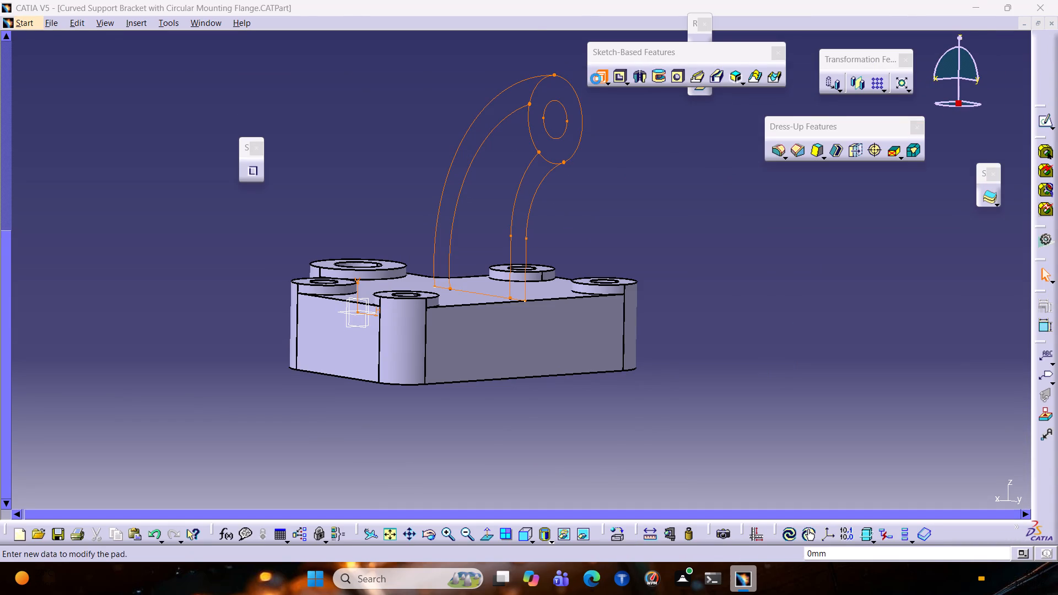
left_click(875, 365)
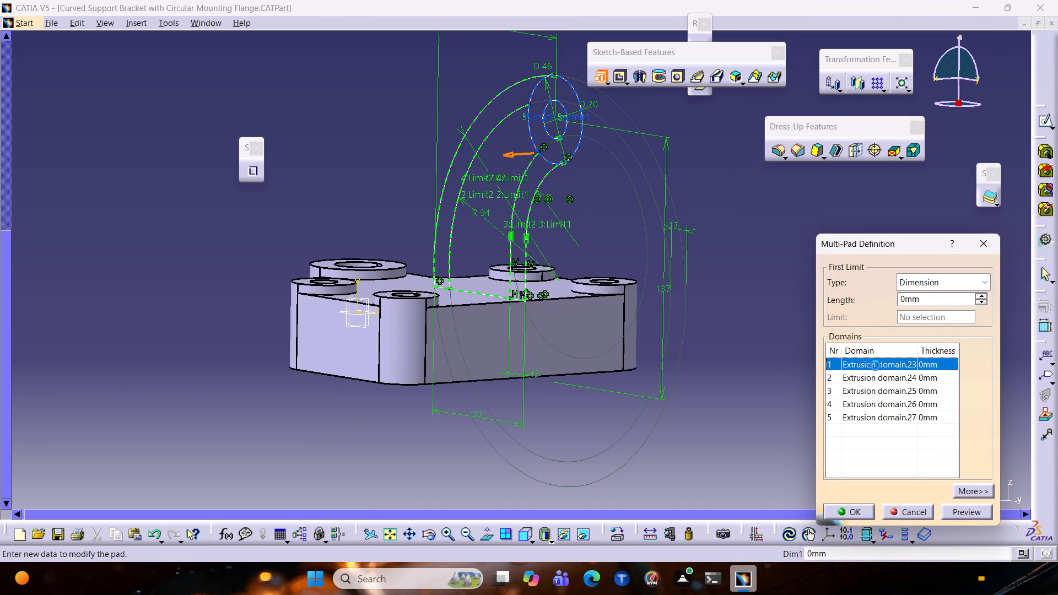
middle_click_drag(631, 167, 611, 198, "ctrl")
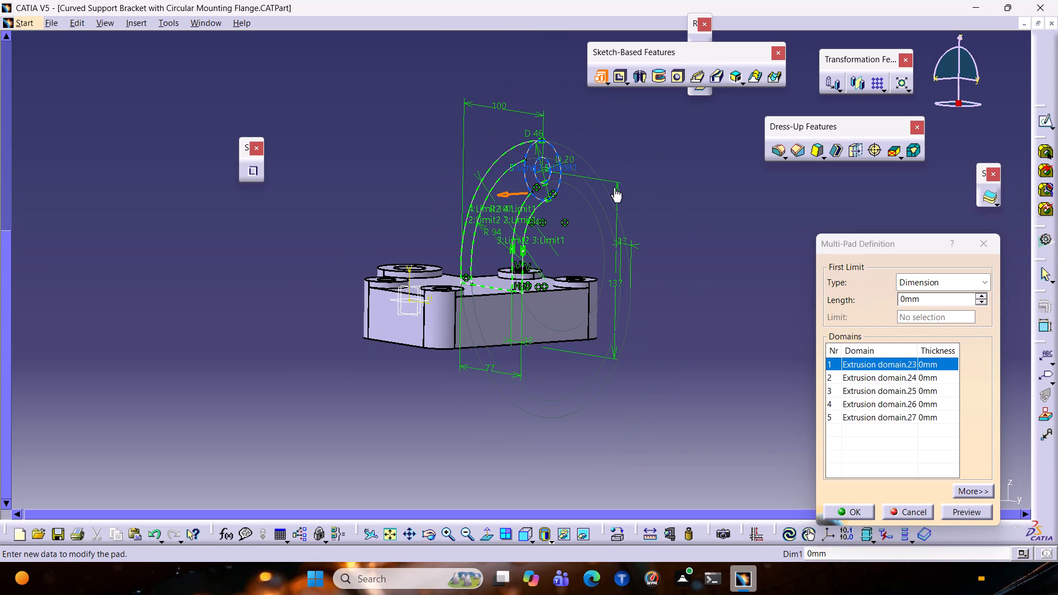
middle_click_drag(590, 205, 632, 172, "ctrl")
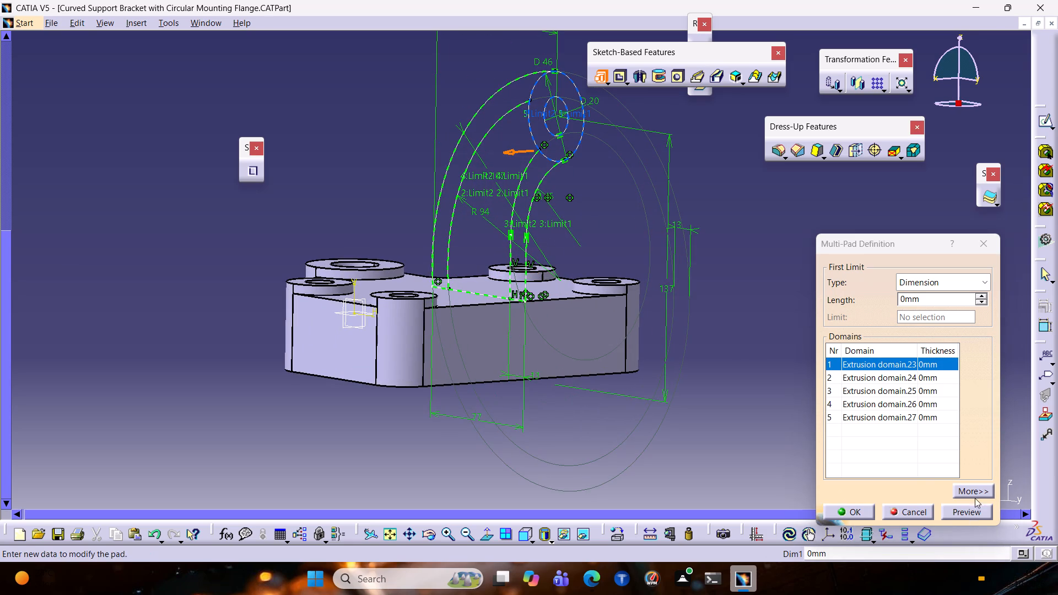
left_click(976, 494)
left_click_drag(849, 296, 794, 298)
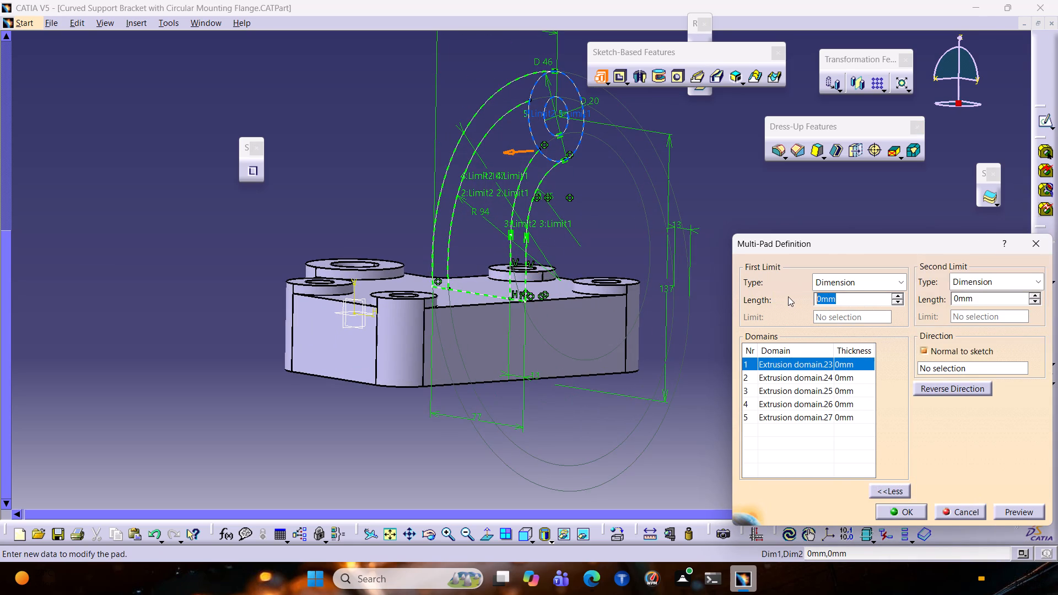
type("62/2")
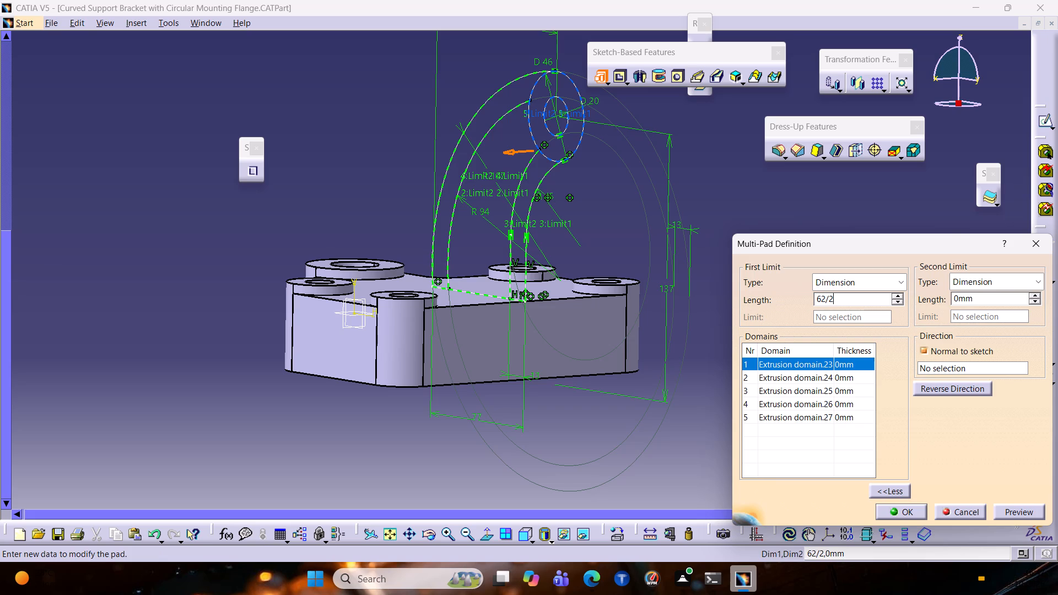
left_click(987, 293)
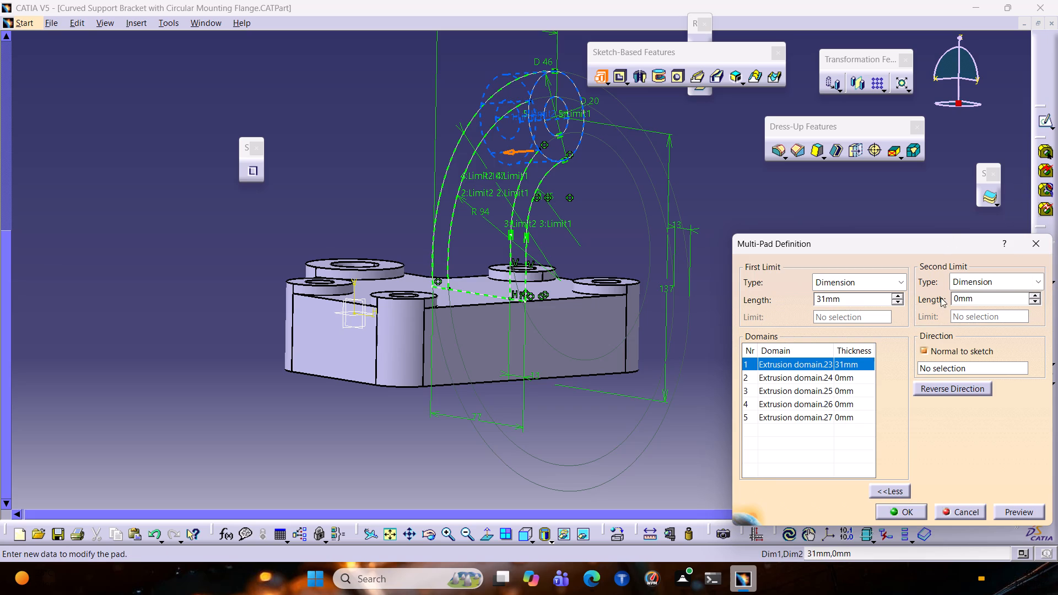
left_click_drag(987, 297, 894, 287)
key("3")
key("1")
left_click(1026, 516)
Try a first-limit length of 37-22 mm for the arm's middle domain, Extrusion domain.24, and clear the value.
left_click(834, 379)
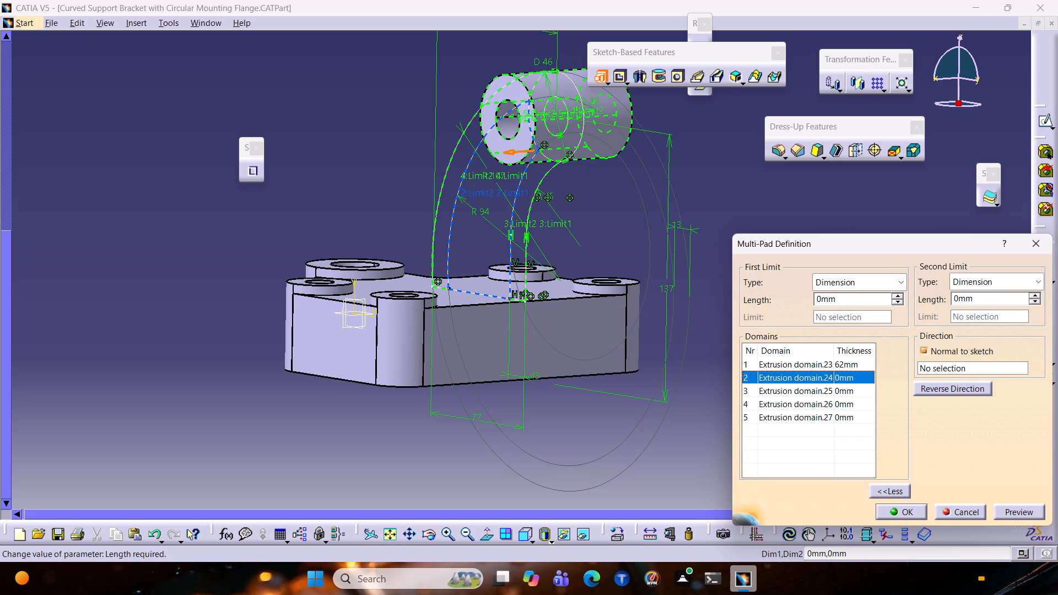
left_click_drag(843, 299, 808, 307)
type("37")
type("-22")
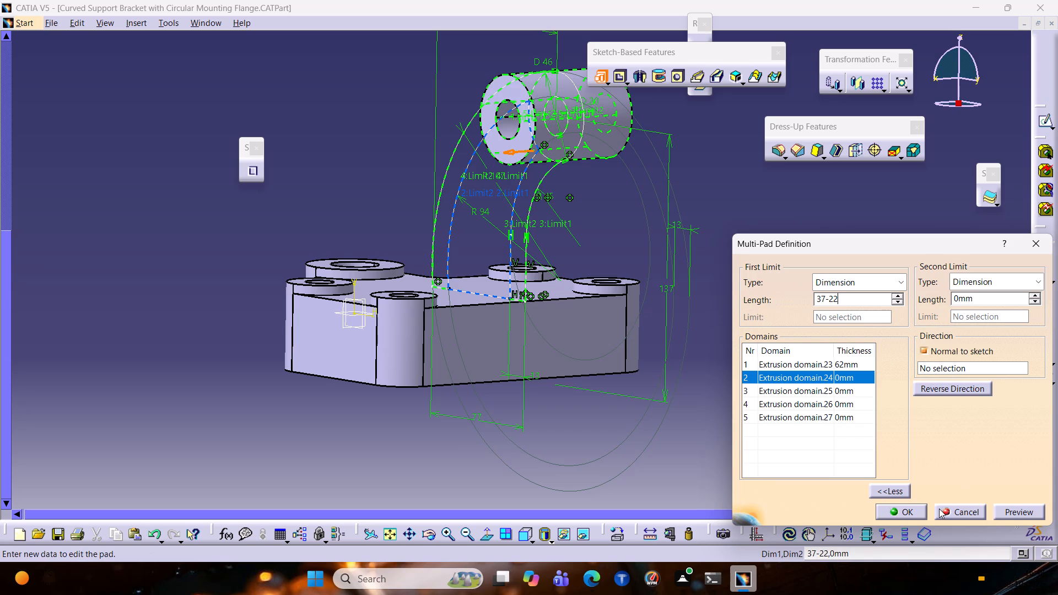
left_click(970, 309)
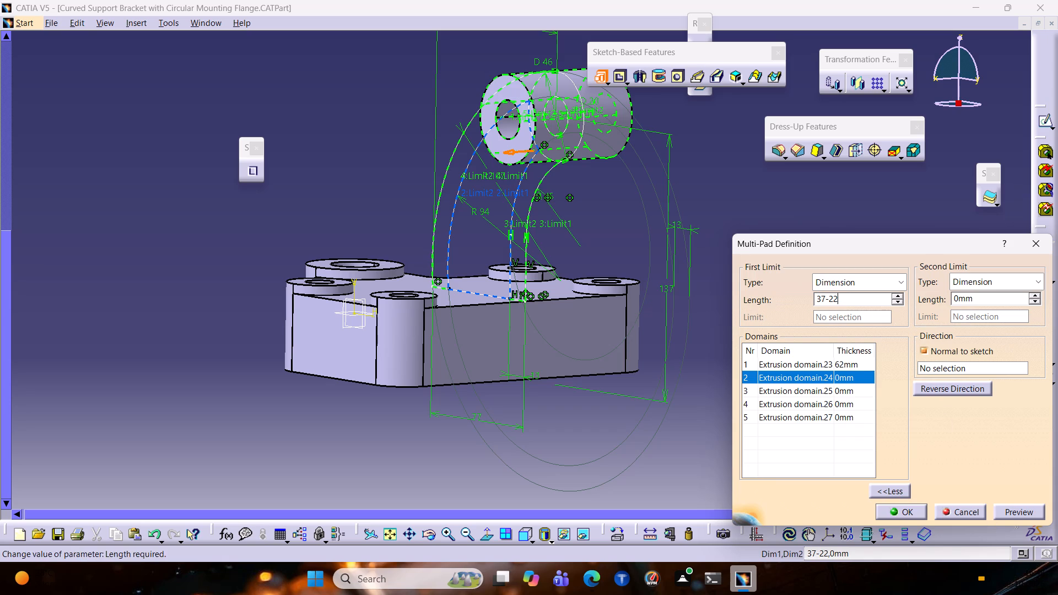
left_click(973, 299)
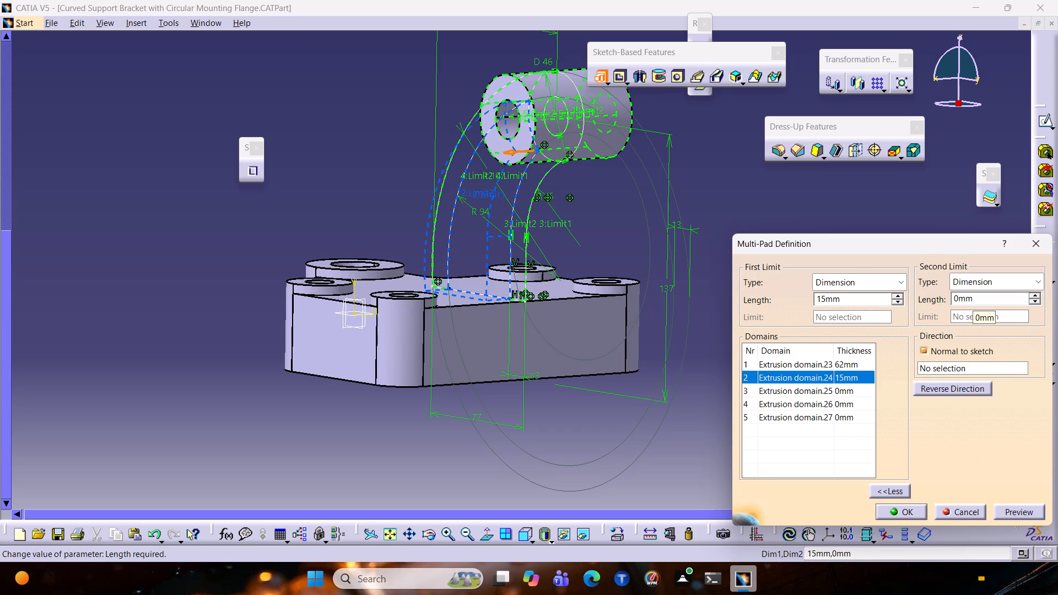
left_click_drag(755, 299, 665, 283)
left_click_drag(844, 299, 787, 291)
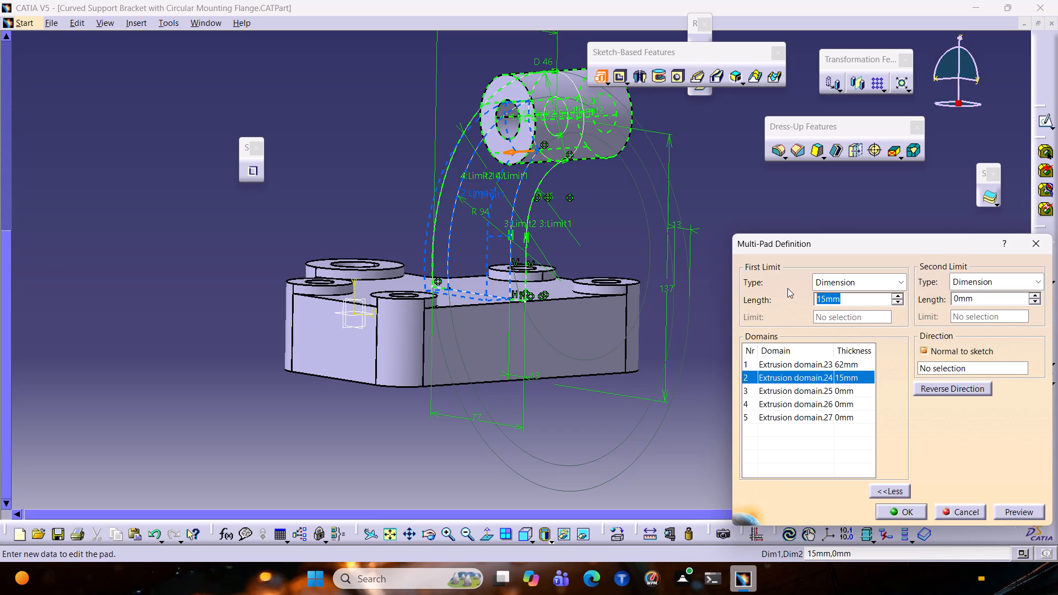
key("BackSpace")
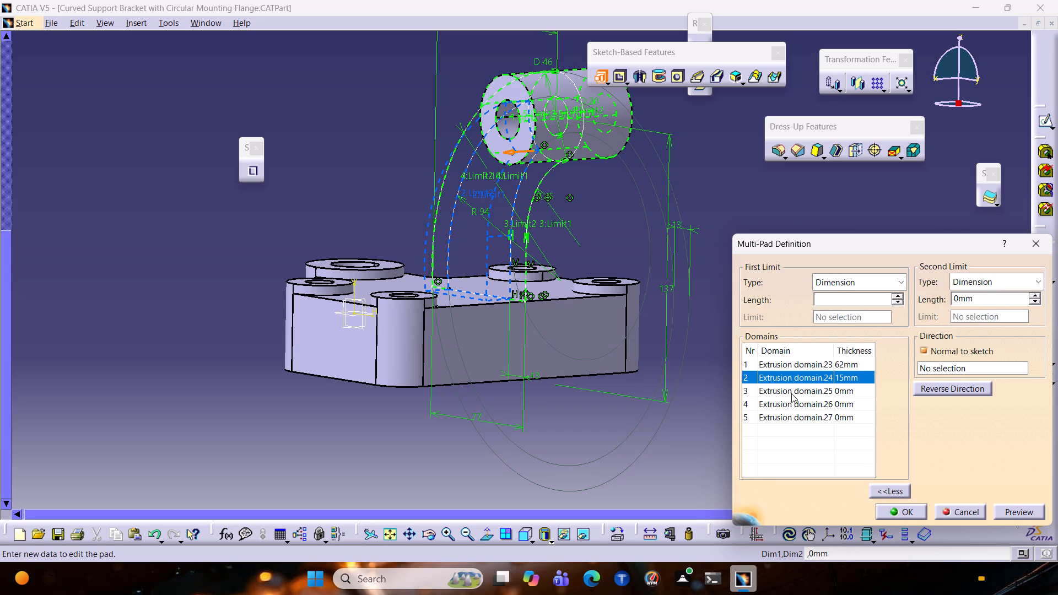
Examine which sketch region each of Extrusion domains 25, 26, 27 and 24 covers.
left_click(791, 393)
left_click(790, 406)
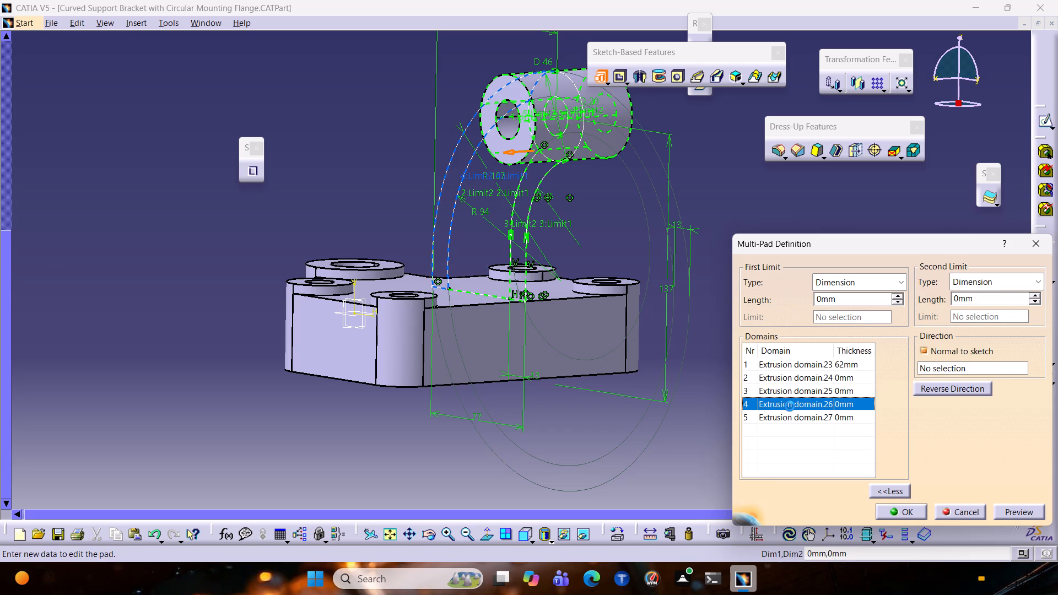
left_click(787, 420)
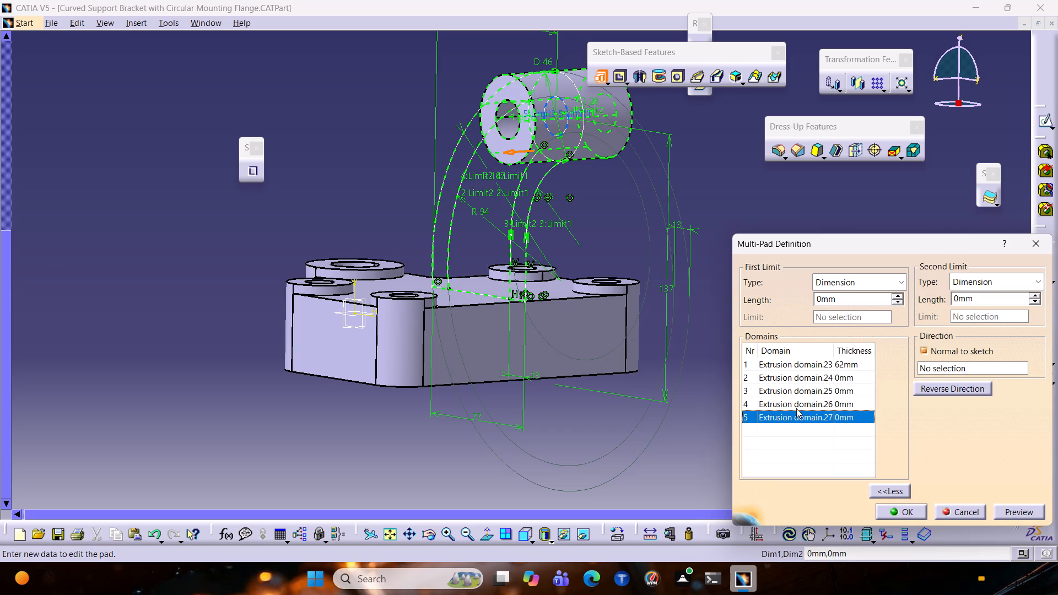
left_click(816, 378)
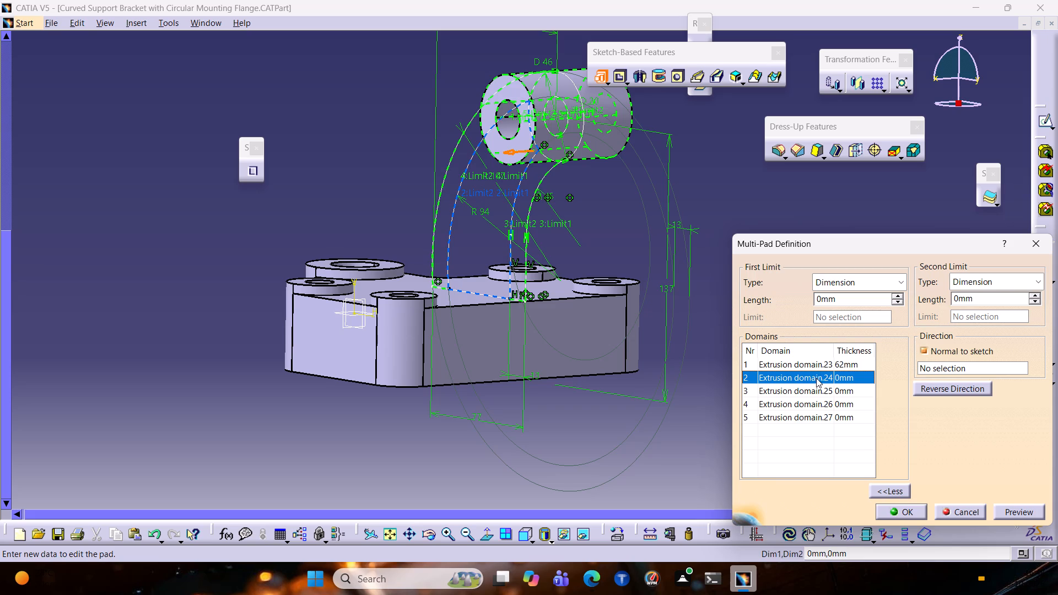
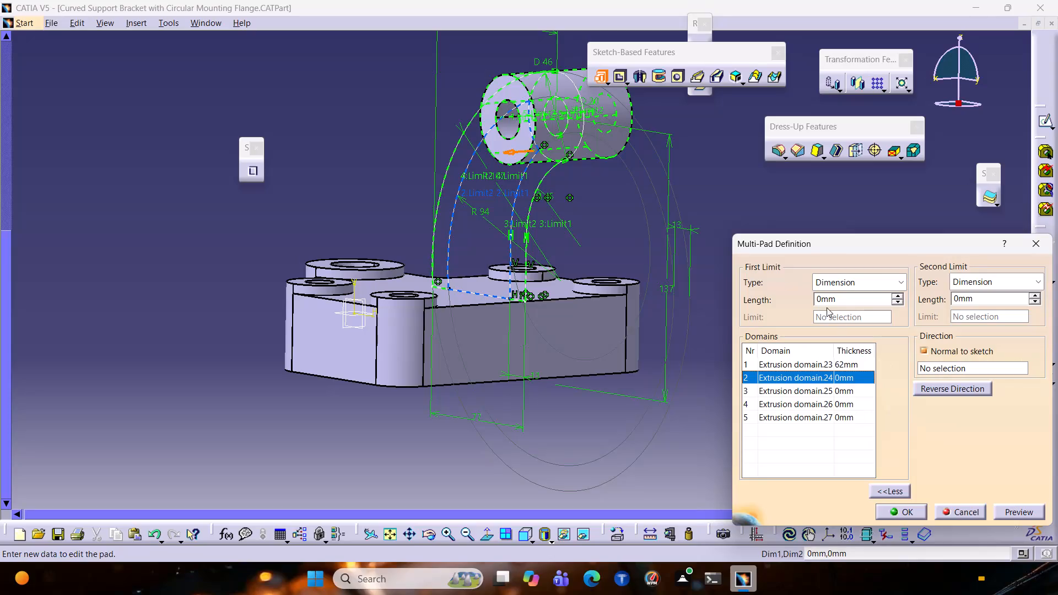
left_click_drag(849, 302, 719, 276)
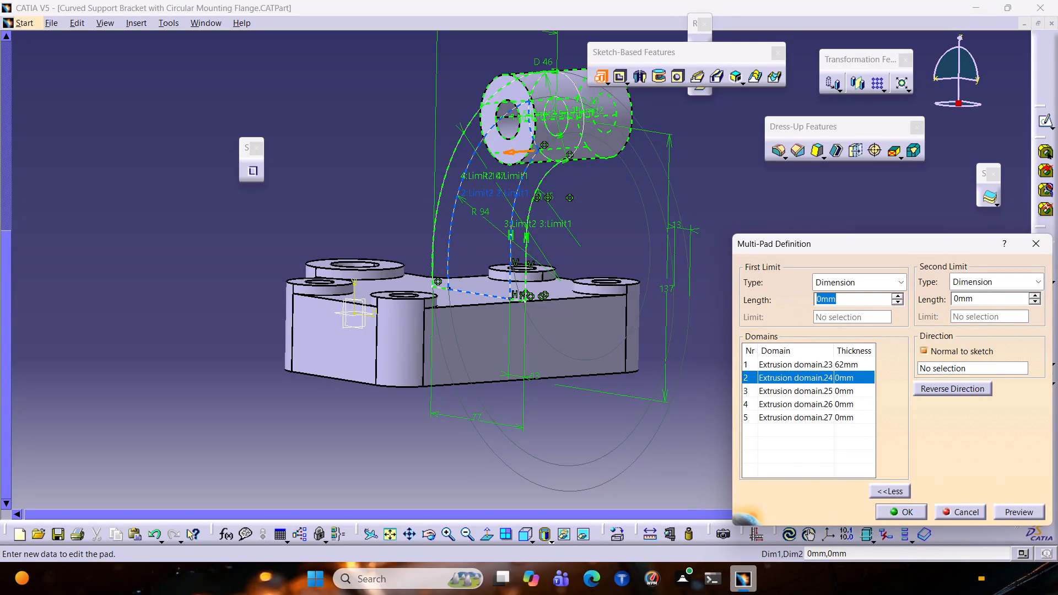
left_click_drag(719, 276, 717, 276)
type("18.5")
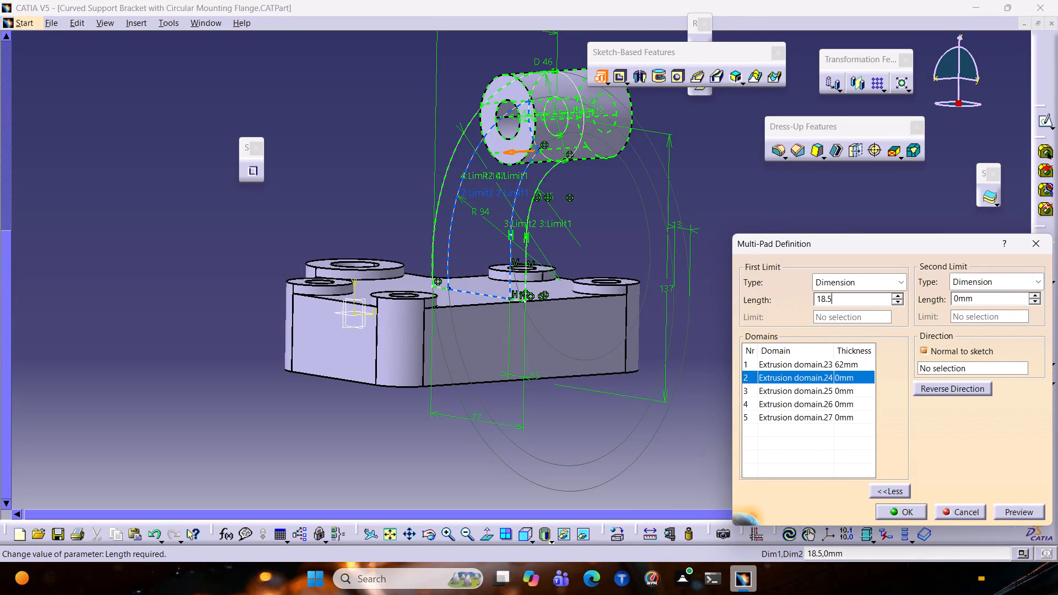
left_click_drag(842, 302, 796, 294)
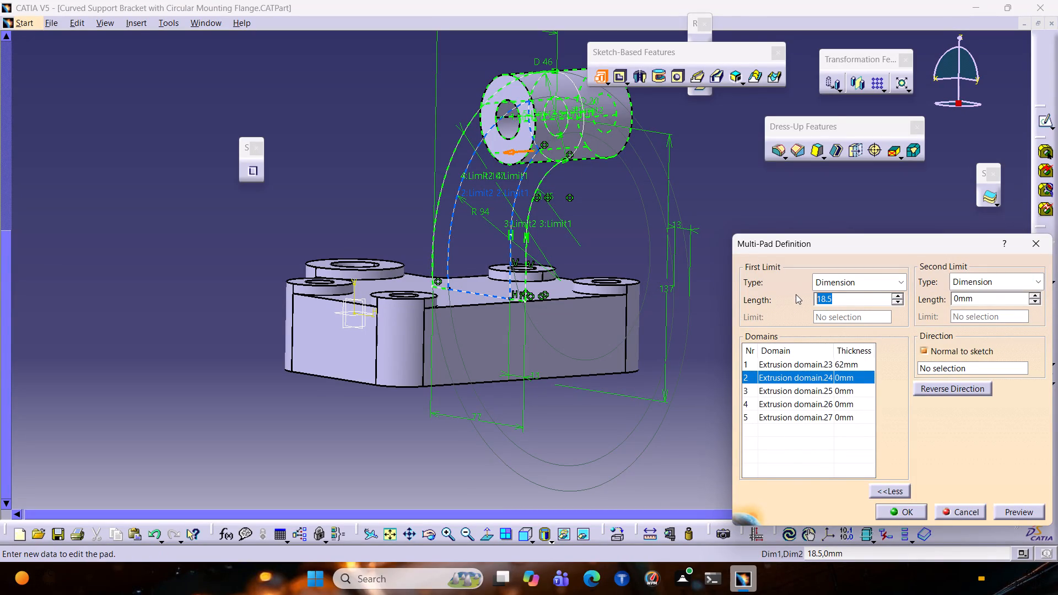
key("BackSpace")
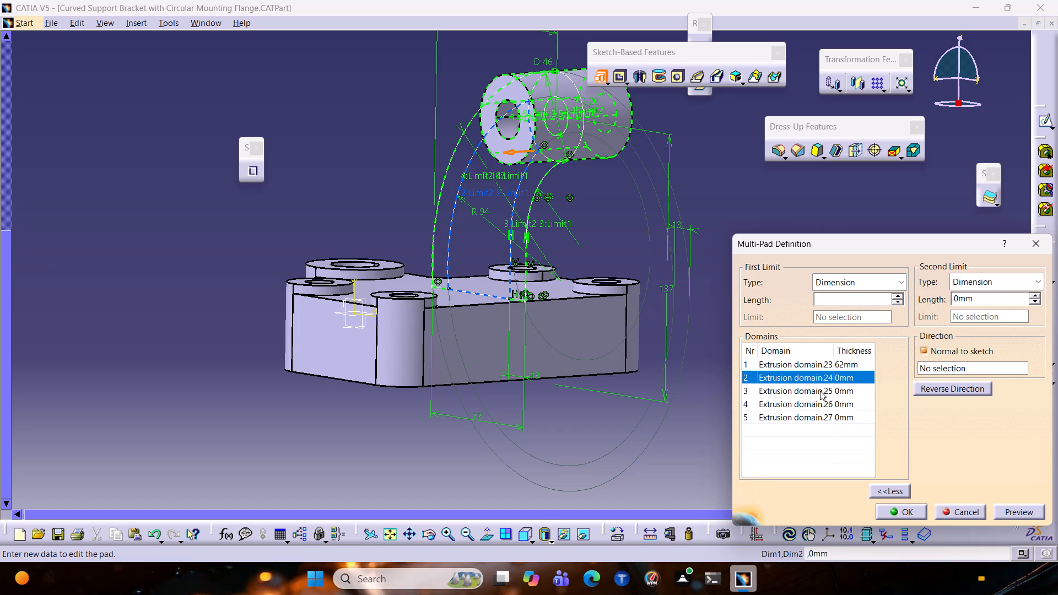
Set both the first and second limit lengths of Extrusion domain.25, the arm's inner flange strip, to 18.5 mm.
left_click(820, 391)
left_click(856, 300)
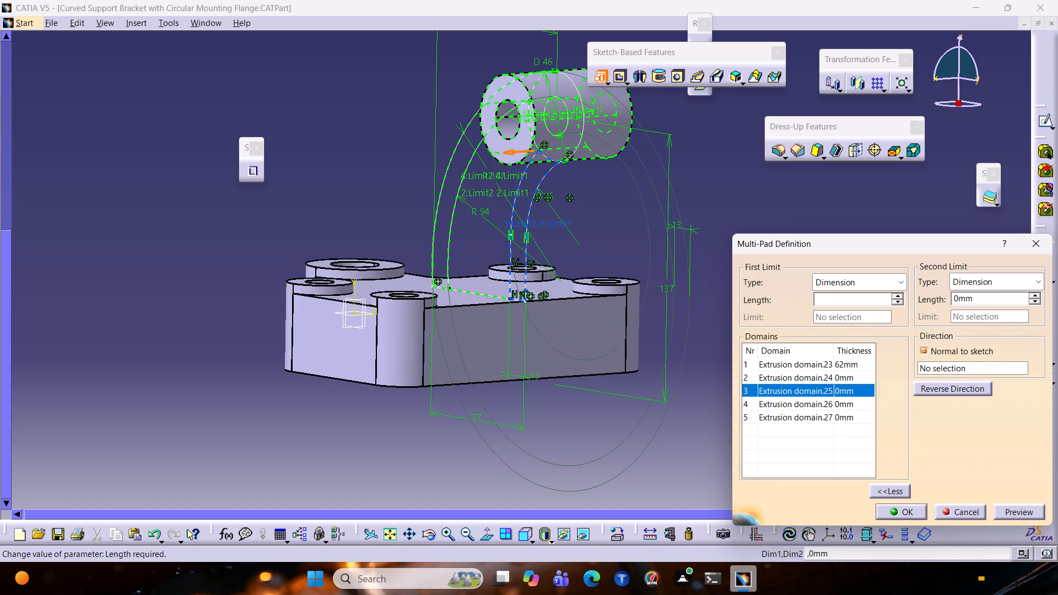
type("18.")
key("5")
scroll(855, 300, "down", 1)
left_click_drag(995, 304, 943, 305)
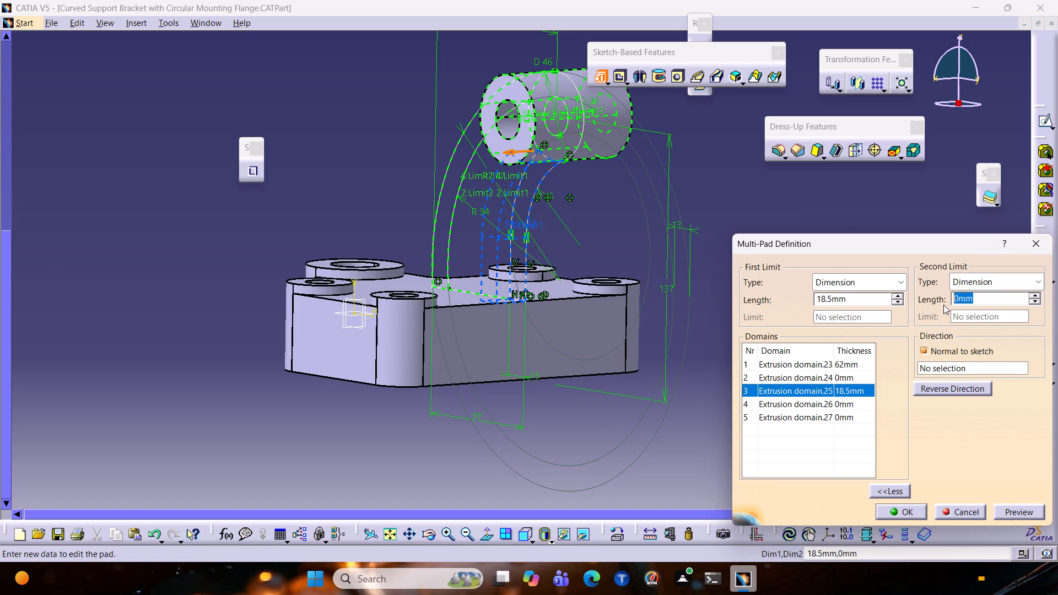
type("18.5")
Set Extrusion domain.26, the arm's outer curved strip, to 18.5 mm for the first limit and 18.5 m for the second.
left_click(811, 404)
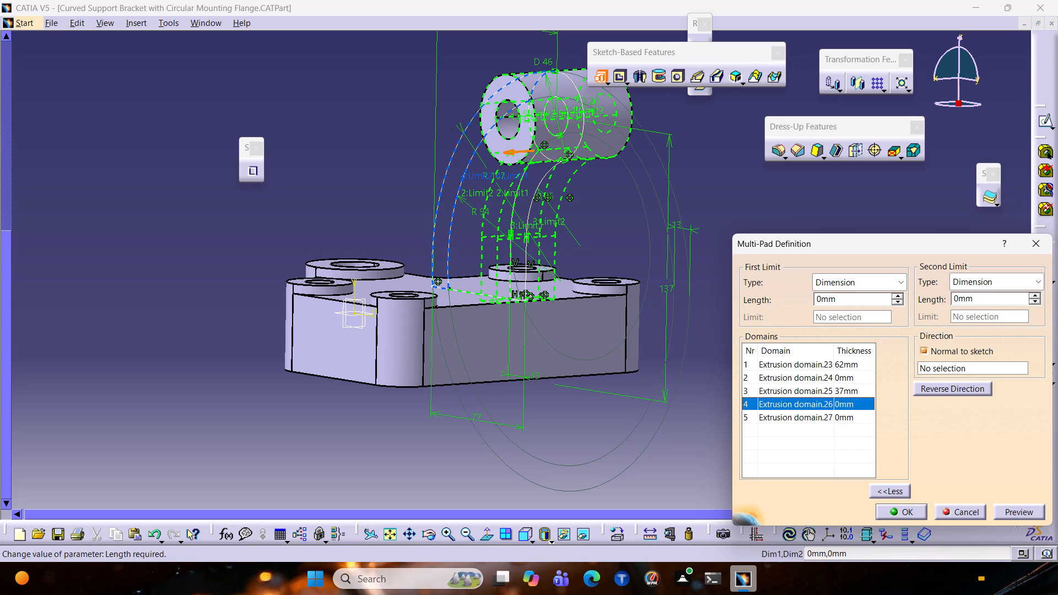
left_click_drag(839, 299, 816, 301)
type("18.")
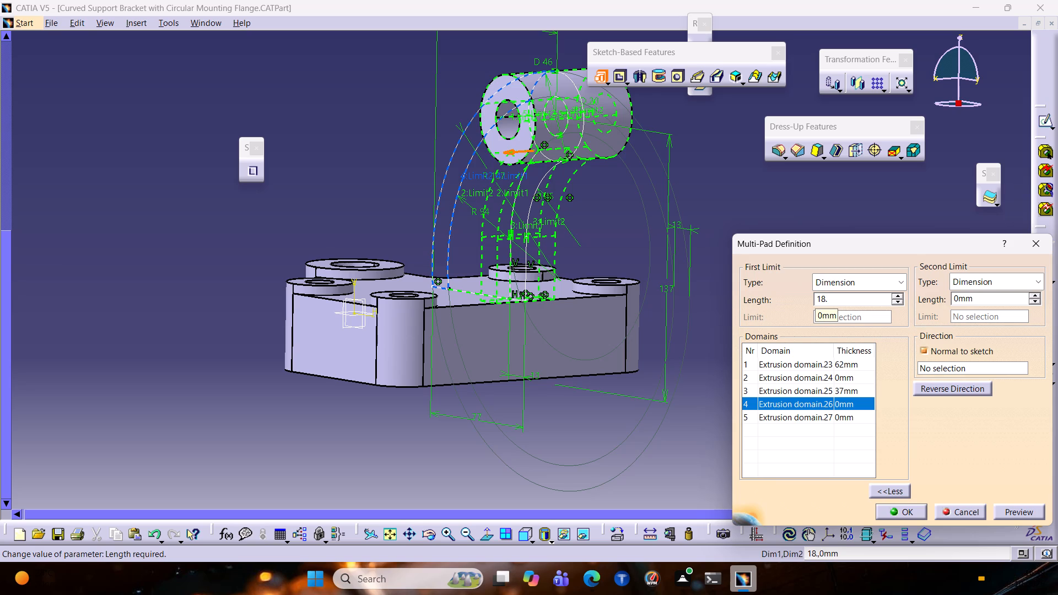
key("5")
left_click_drag(979, 294, 972, 300)
left_click(970, 295)
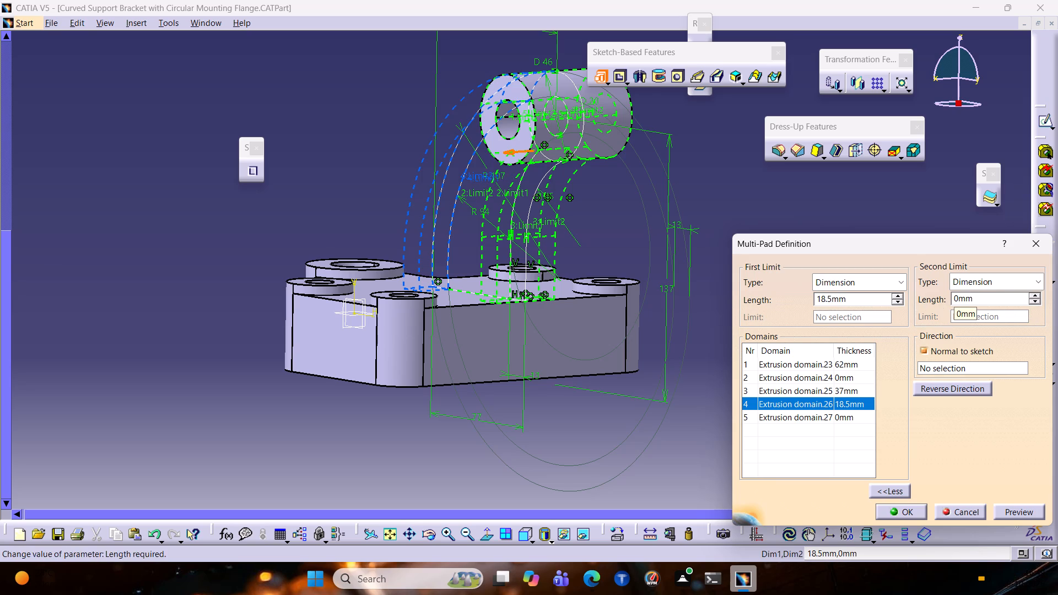
left_click_drag(963, 297, 943, 300)
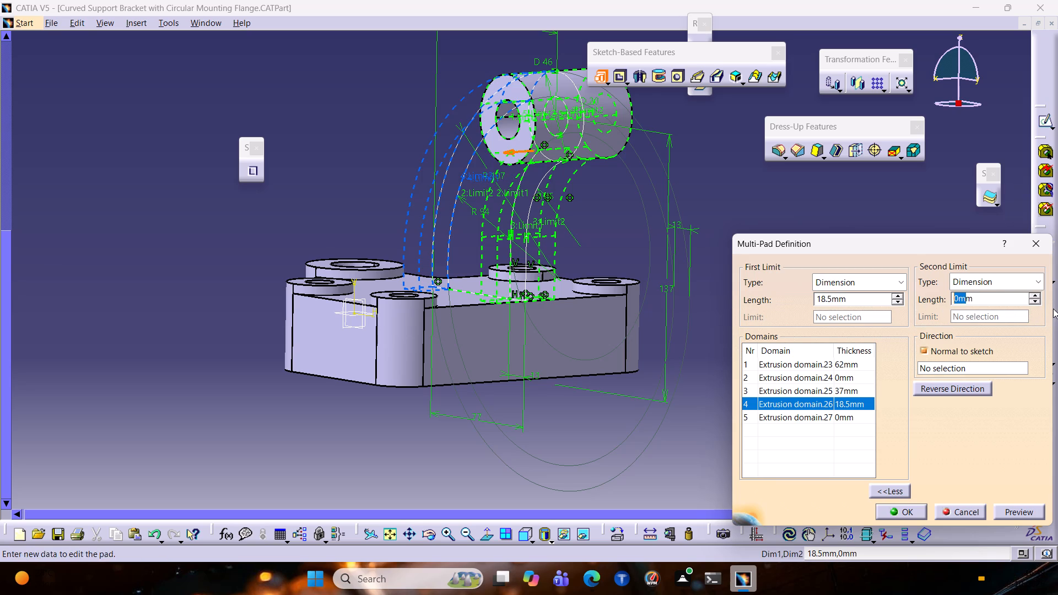
type("18.")
key("5")
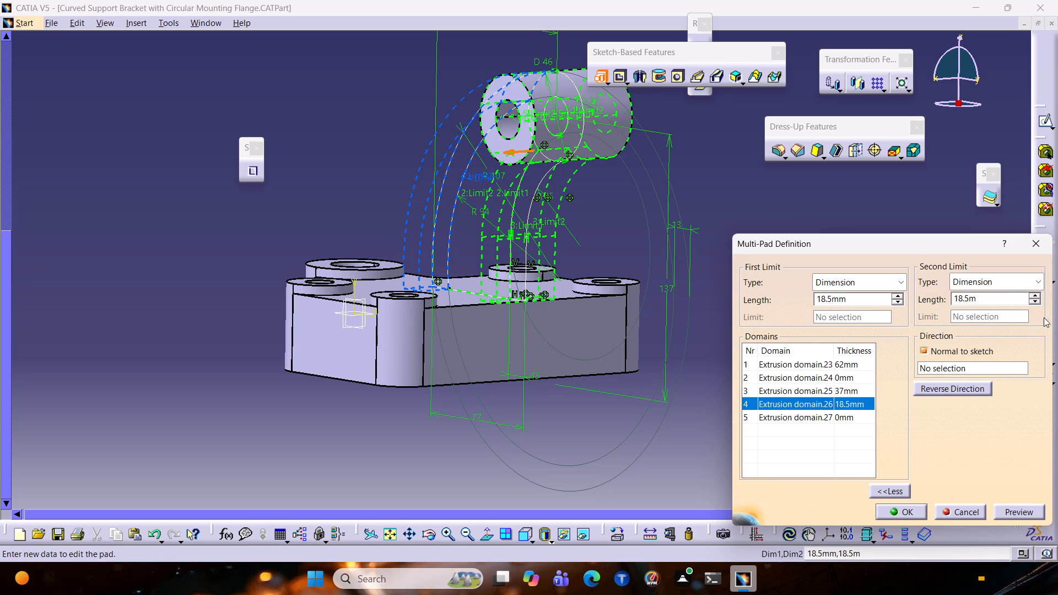
left_click(827, 413)
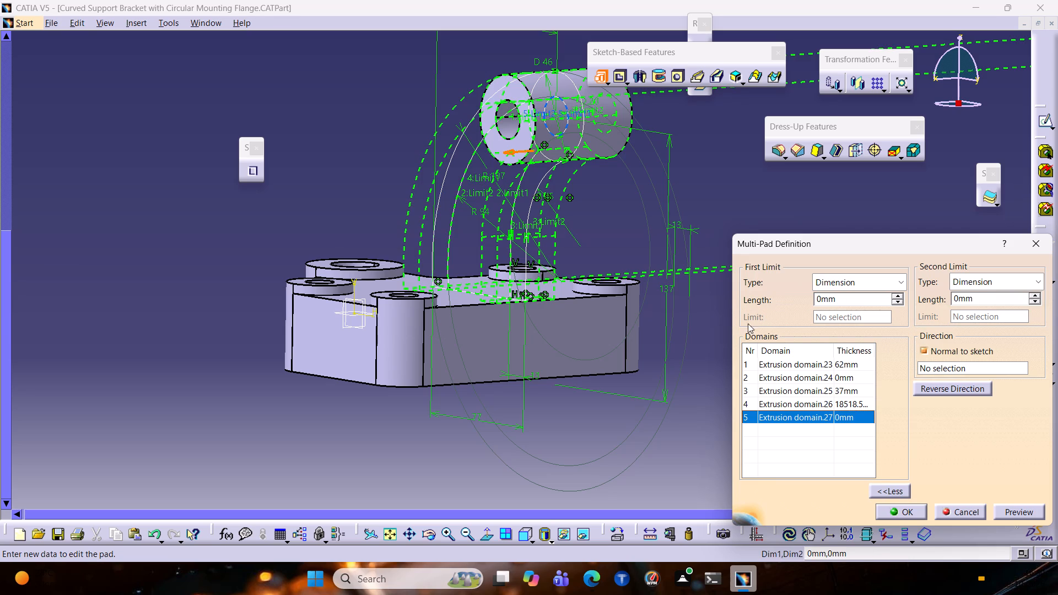
Set both limits of Extrusion domain.24, the arm's middle web, to 7.5 mm and preview the Multi-Pad.
left_click(835, 379)
left_click_drag(807, 302, 776, 297)
left_click(776, 297)
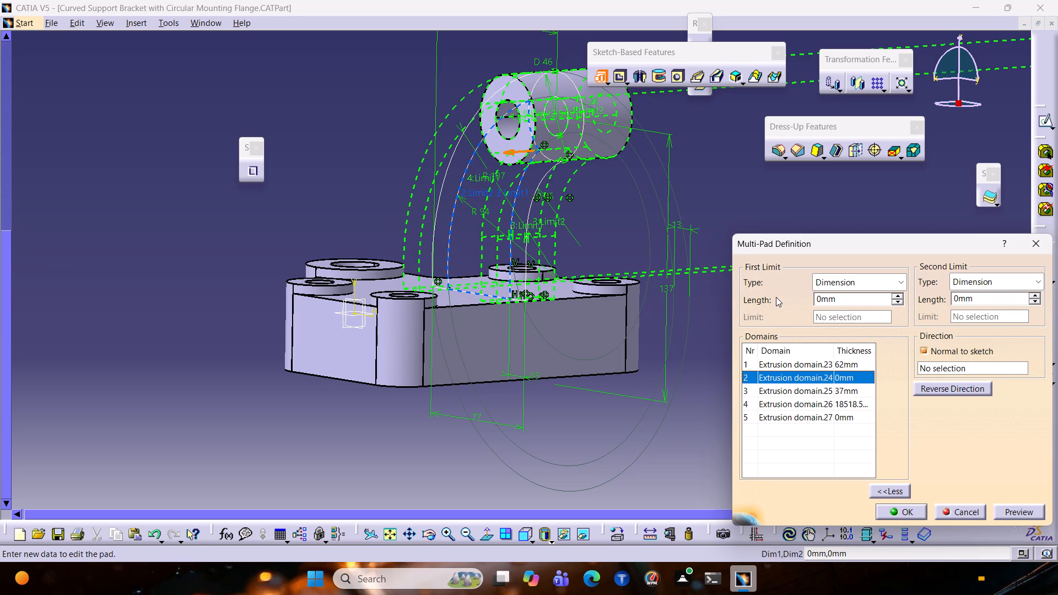
left_click_drag(855, 300, 822, 299)
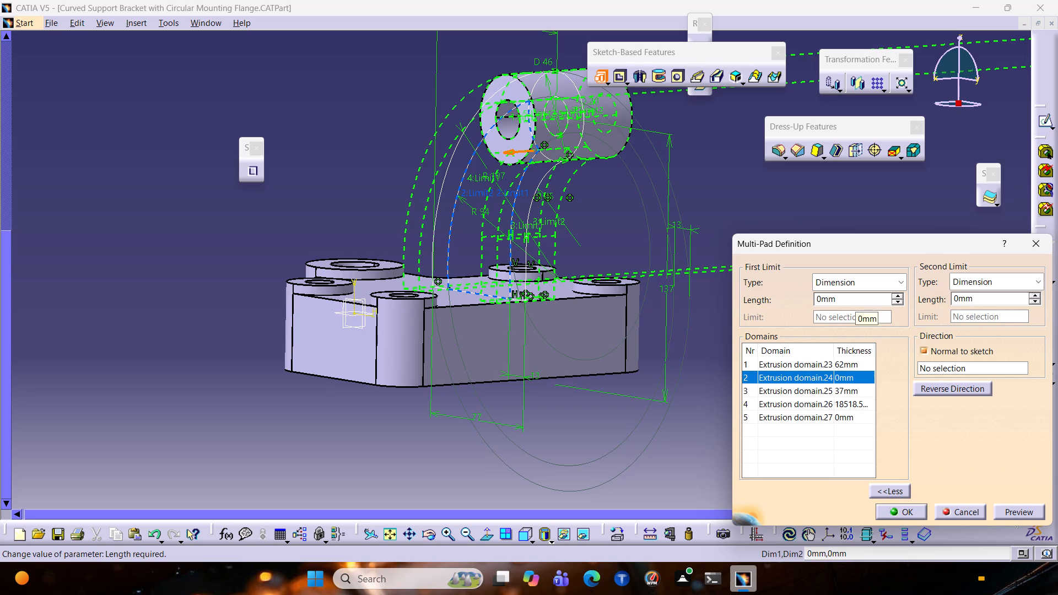
left_click_drag(822, 299, 781, 298)
type("7.5")
left_click_drag(977, 301, 854, 291)
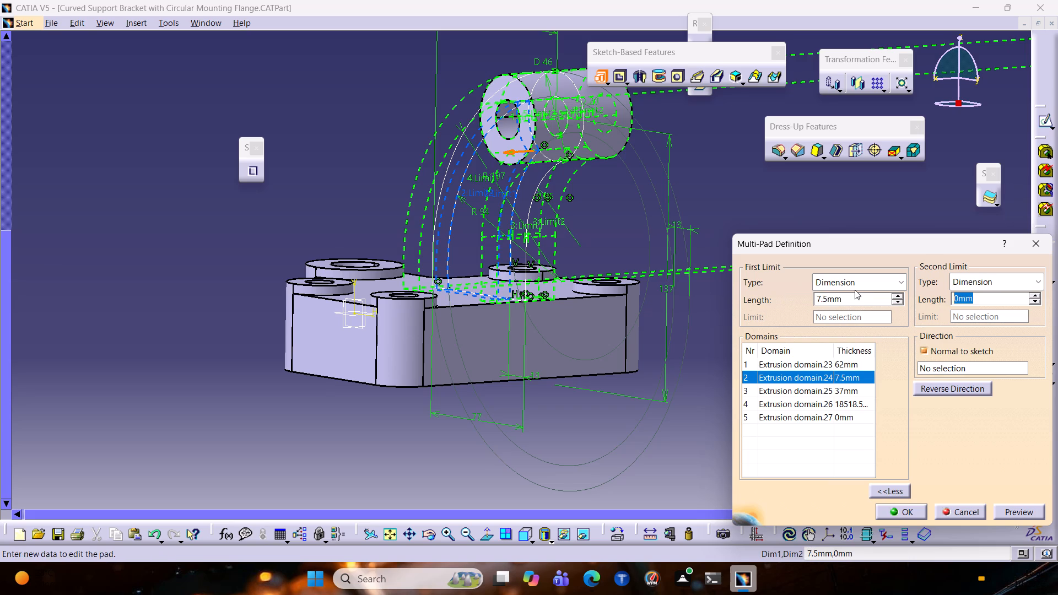
type("7.5")
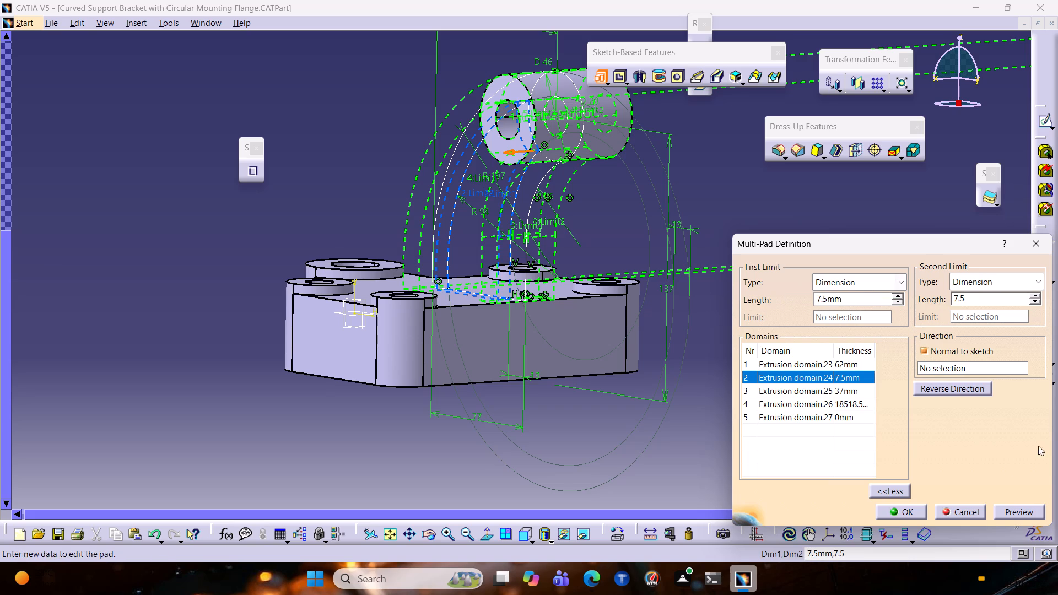
left_click(1017, 515)
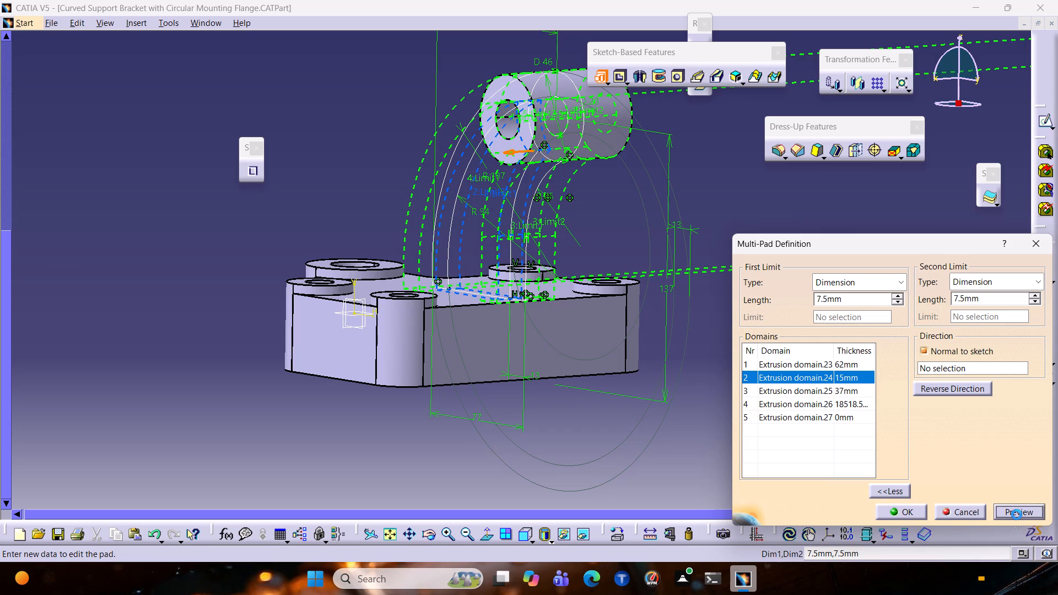
left_click(1017, 515)
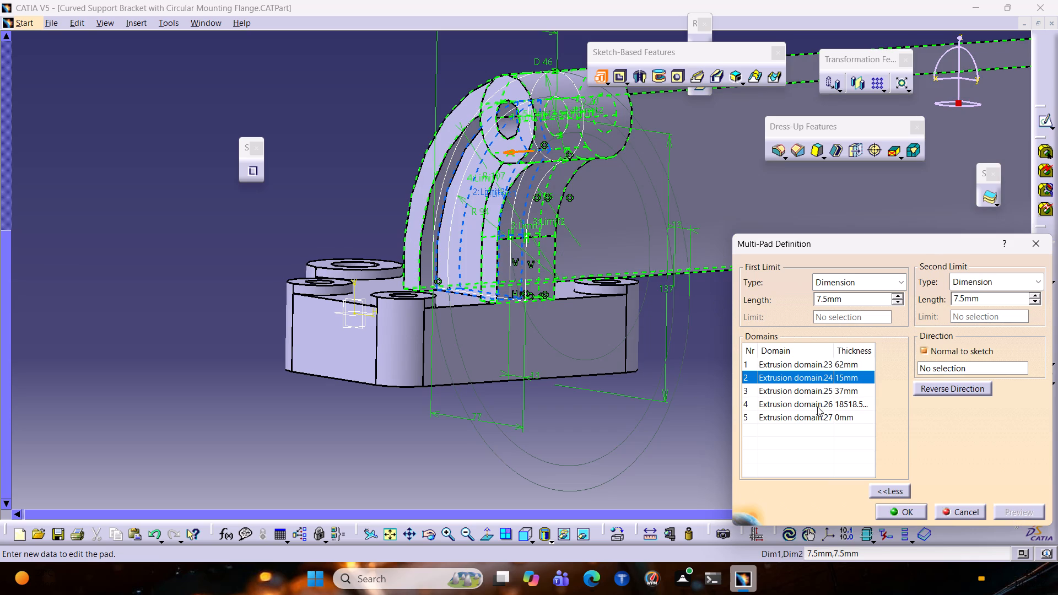
Correct the second limit of Extrusion domain.26 to 18.5 mm, preview the result and create the Multi-Pad.
left_click(833, 409)
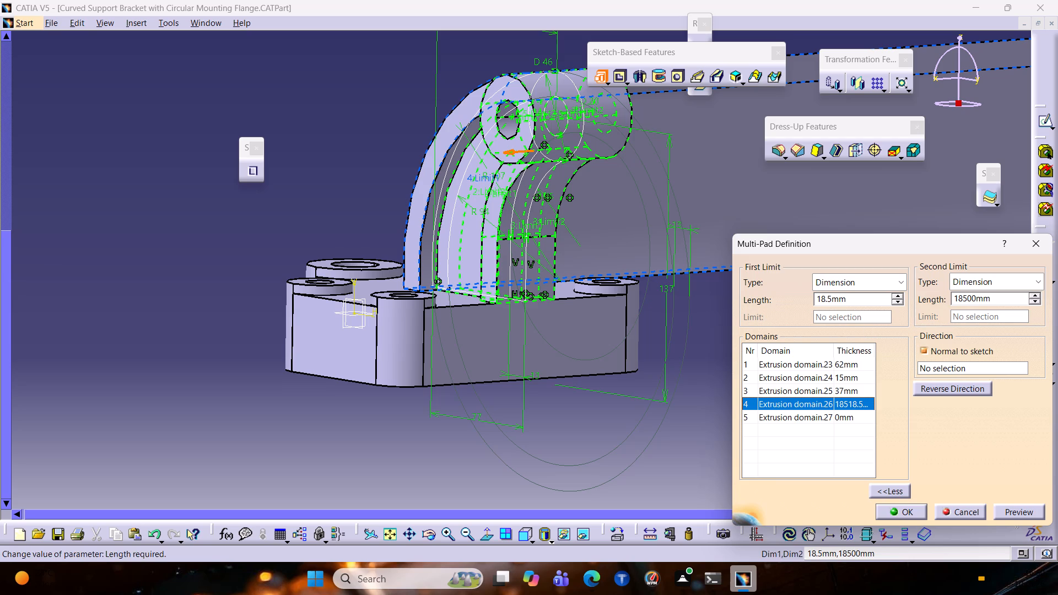
left_click(976, 300)
key("BackSpace")
key("BackSpace")
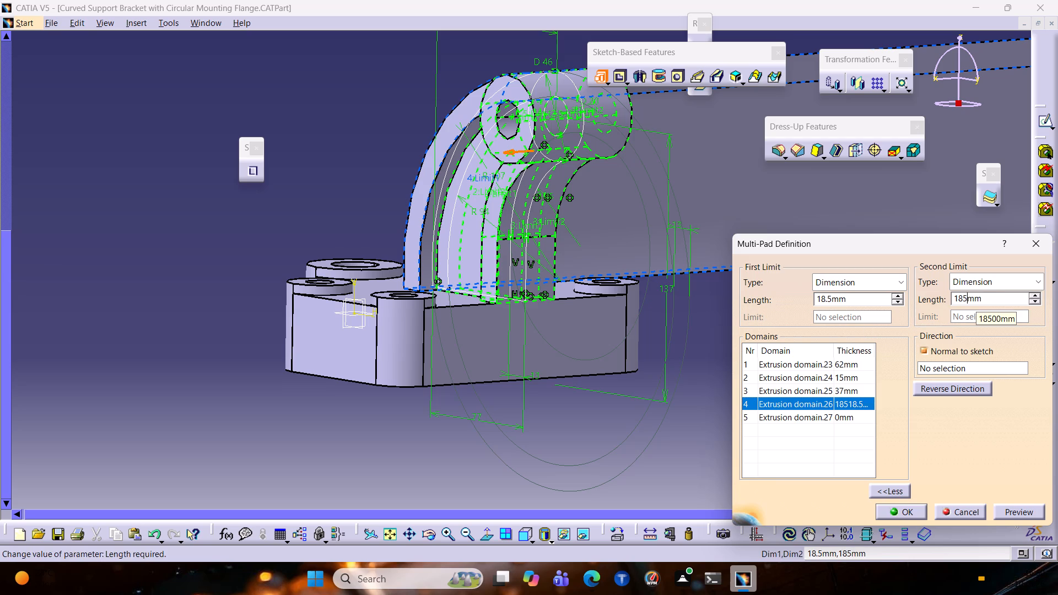
key("BackSpace")
type(".5")
left_click(1032, 512)
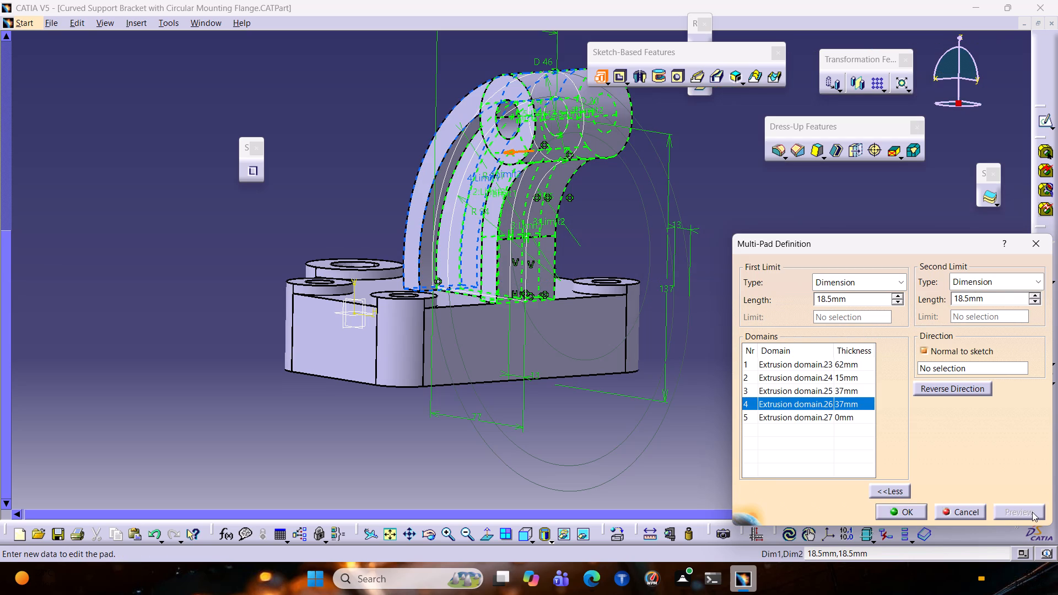
left_click(897, 513)
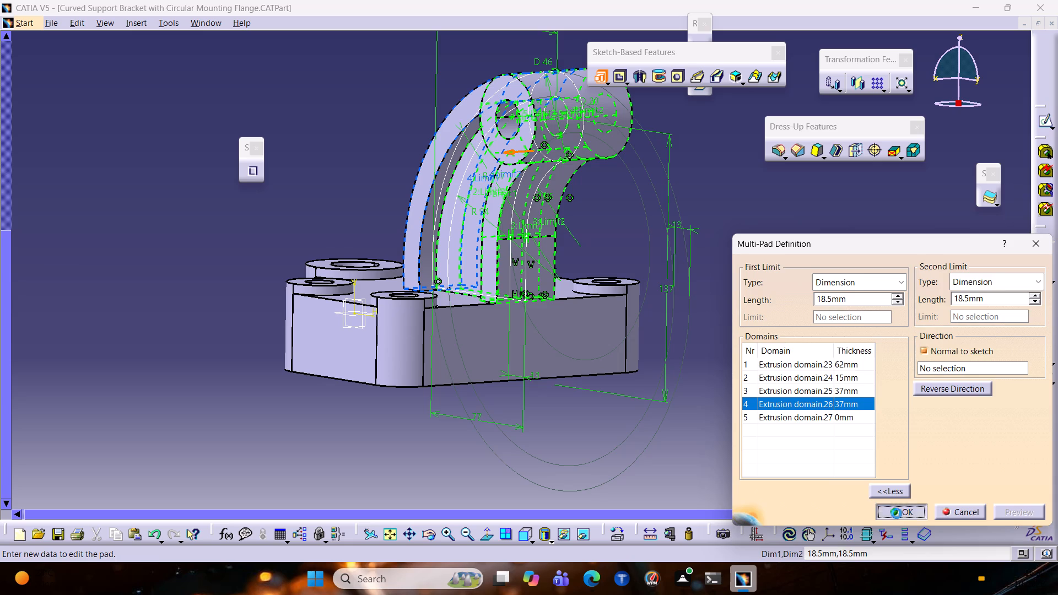
left_click(478, 421)
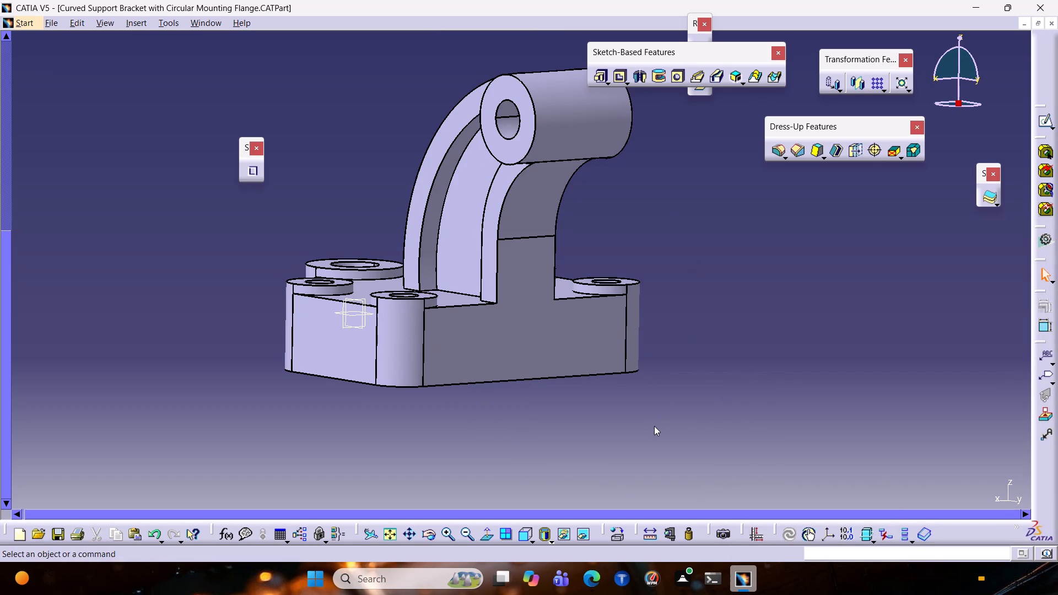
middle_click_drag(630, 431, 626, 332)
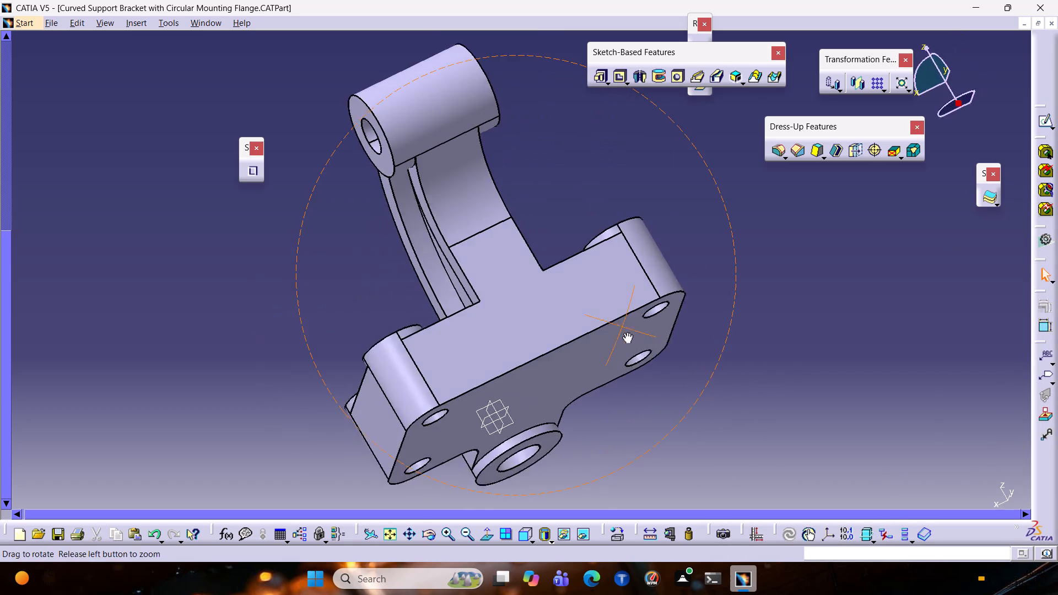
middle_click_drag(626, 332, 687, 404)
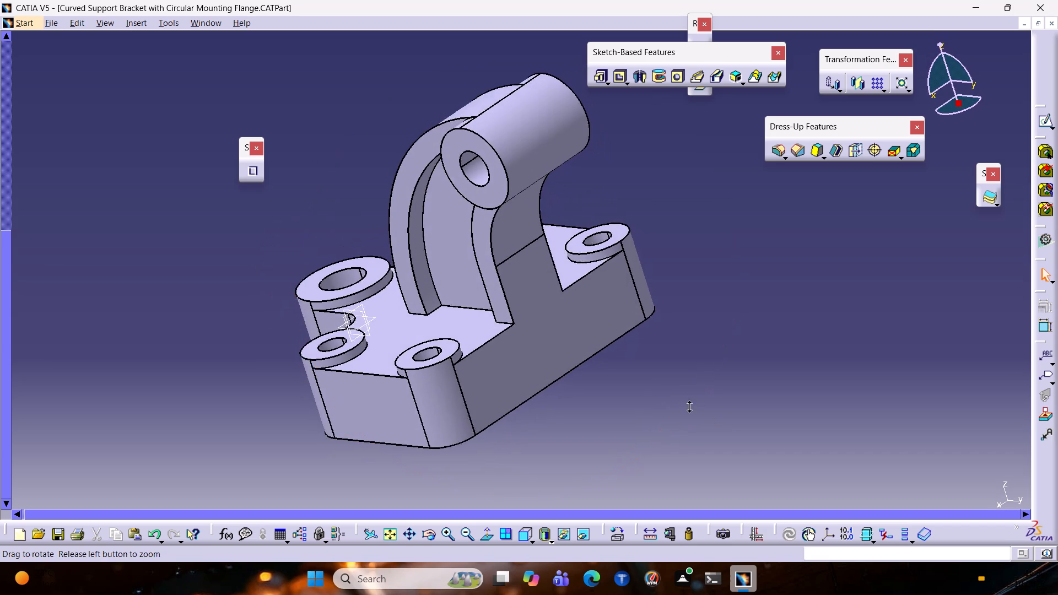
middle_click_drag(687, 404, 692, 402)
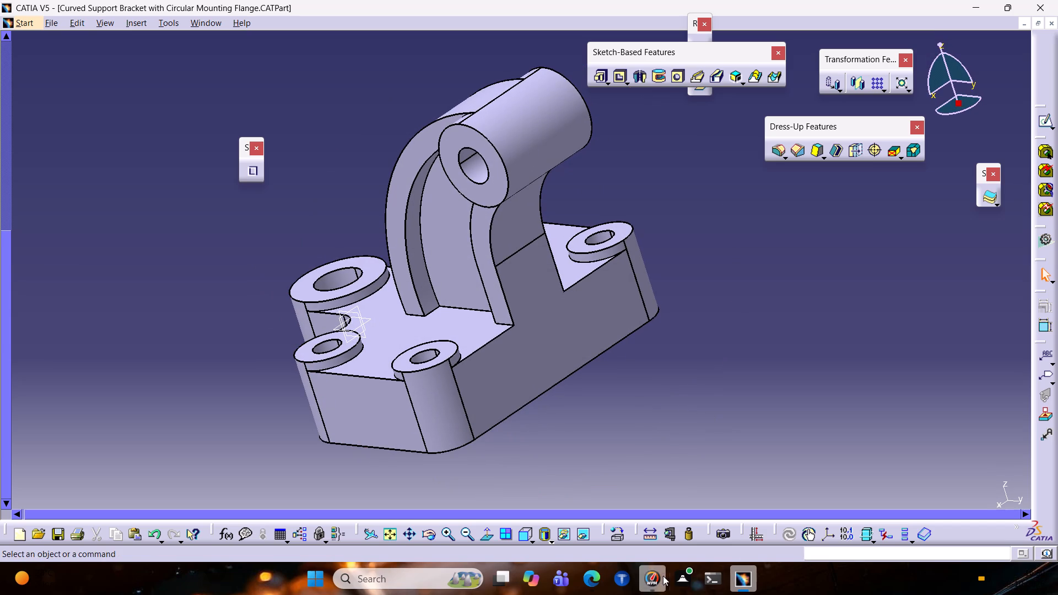
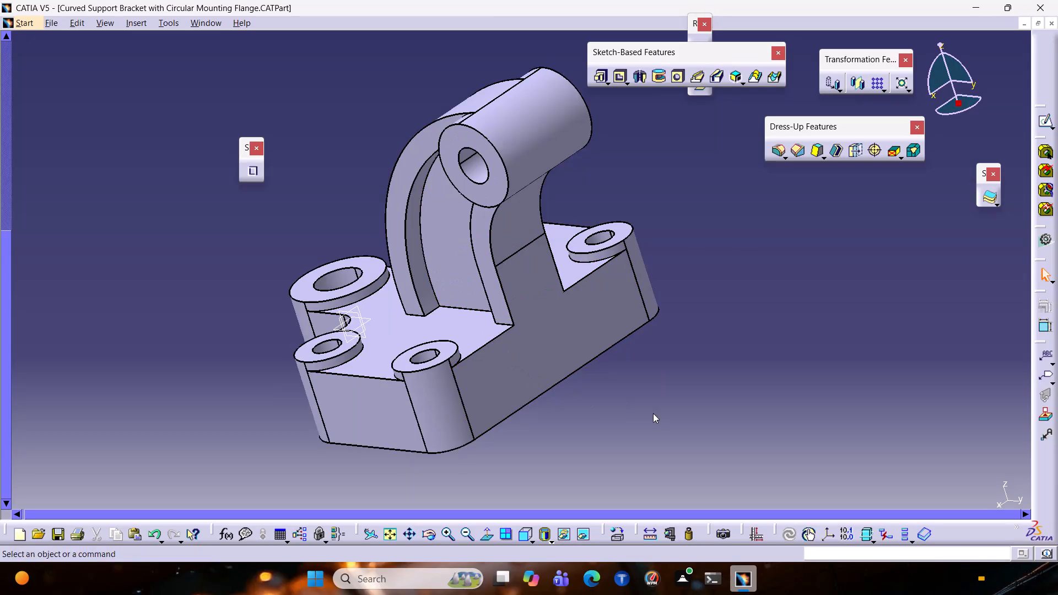
Examine the bracket's curved arm, ring, base plate and mounting bosses from several sides.
middle_click_drag(653, 413, 728, 405, "ctrl")
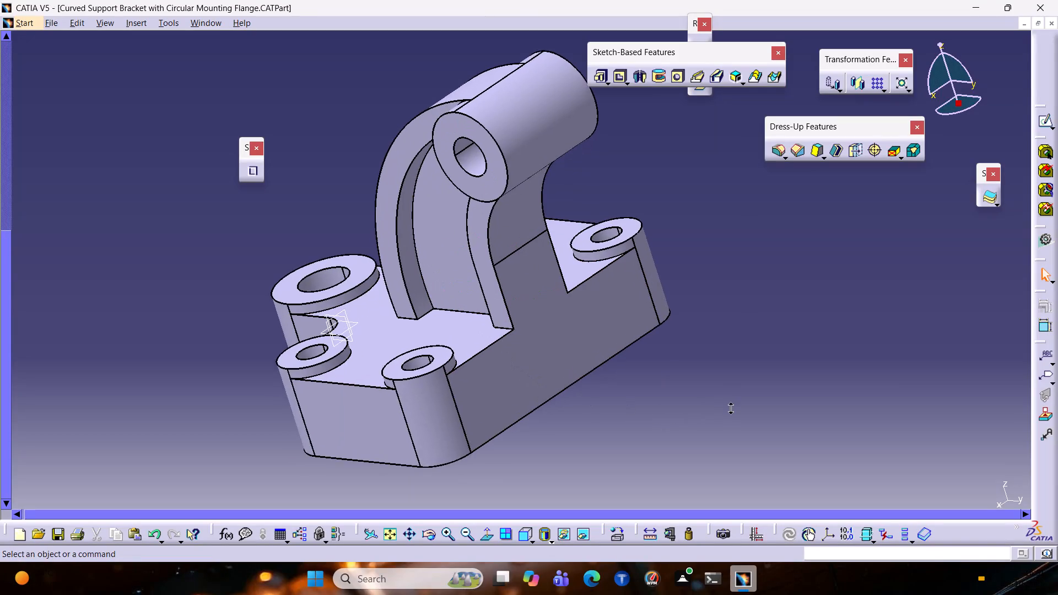
middle_click_drag(728, 405, 742, 396, "ctrl")
middle_click_drag(711, 353, 808, 365, "ctrl")
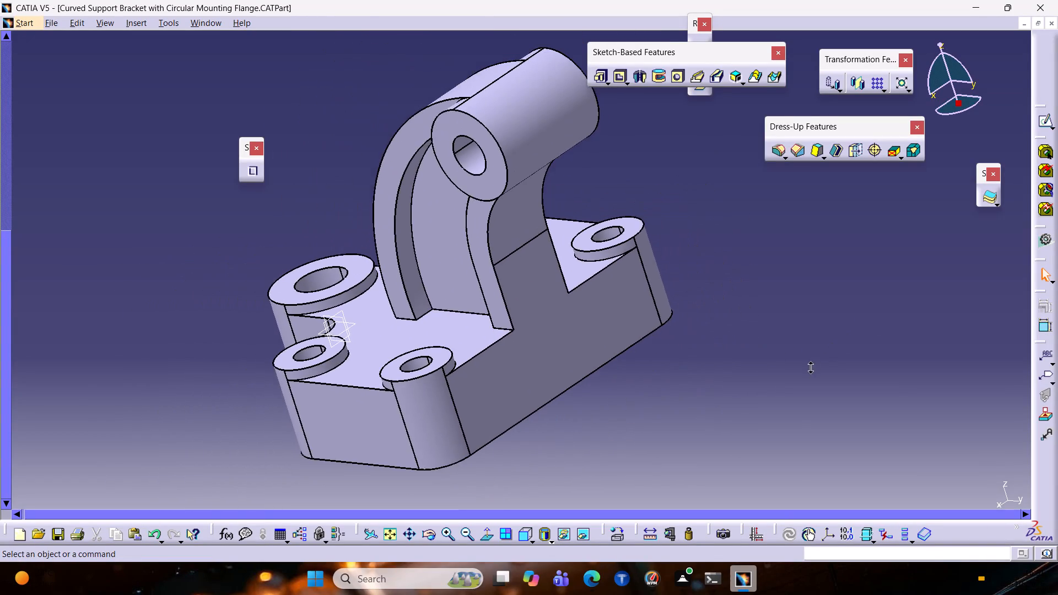
middle_click_drag(808, 365, 798, 366, "ctrl")
middle_click_drag(662, 374, 687, 386, "ctrl")
middle_click_drag(674, 394, 657, 296)
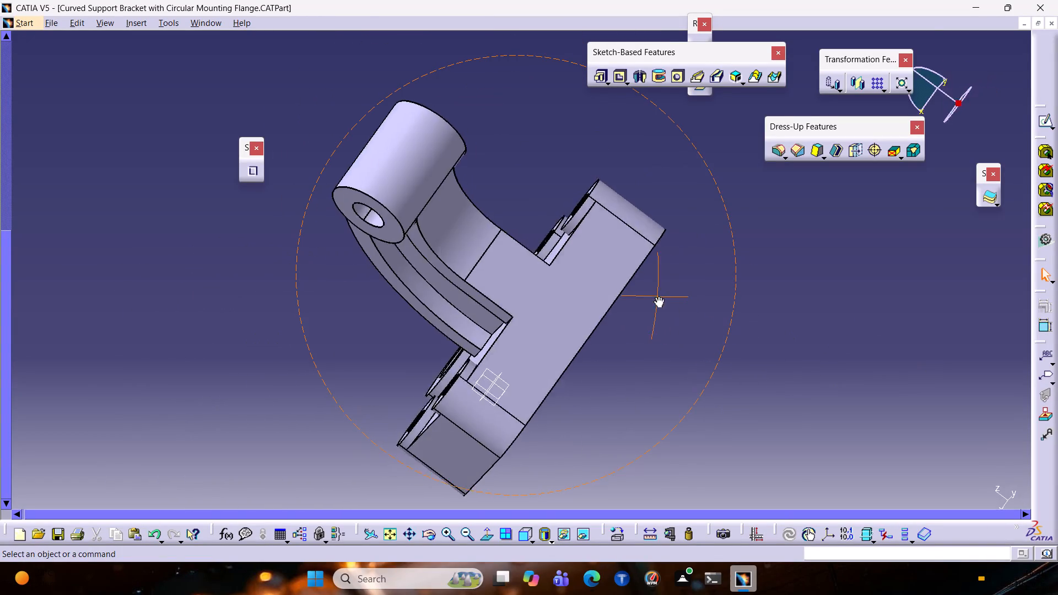
middle_click_drag(657, 296, 746, 429)
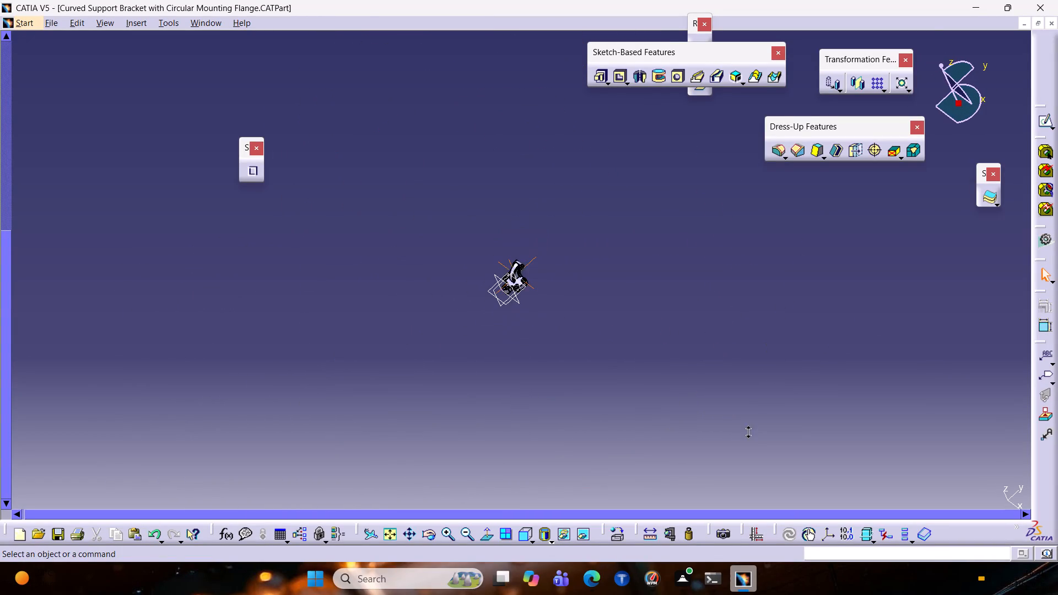
middle_click_drag(746, 429, 747, 424)
middle_click_drag(587, 301, 920, 129, "ctrl")
middle_click_drag(586, 384, 733, 305, "ctrl")
middle_click_drag(720, 413, 668, 270)
middle_click_drag(686, 303, 686, 304, "ctrl")
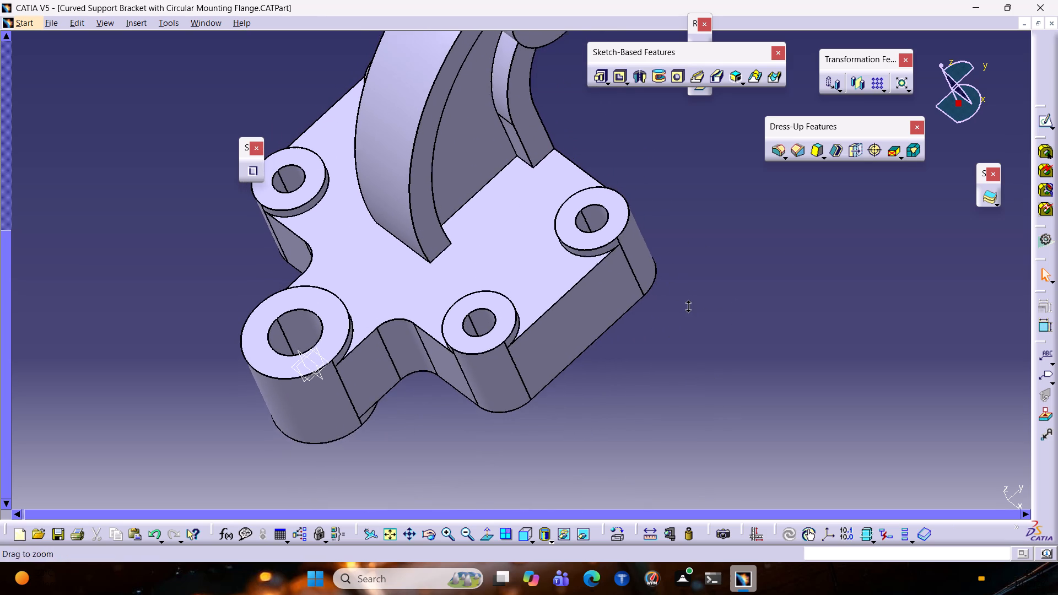
middle_click_drag(686, 304, 681, 332, "ctrl")
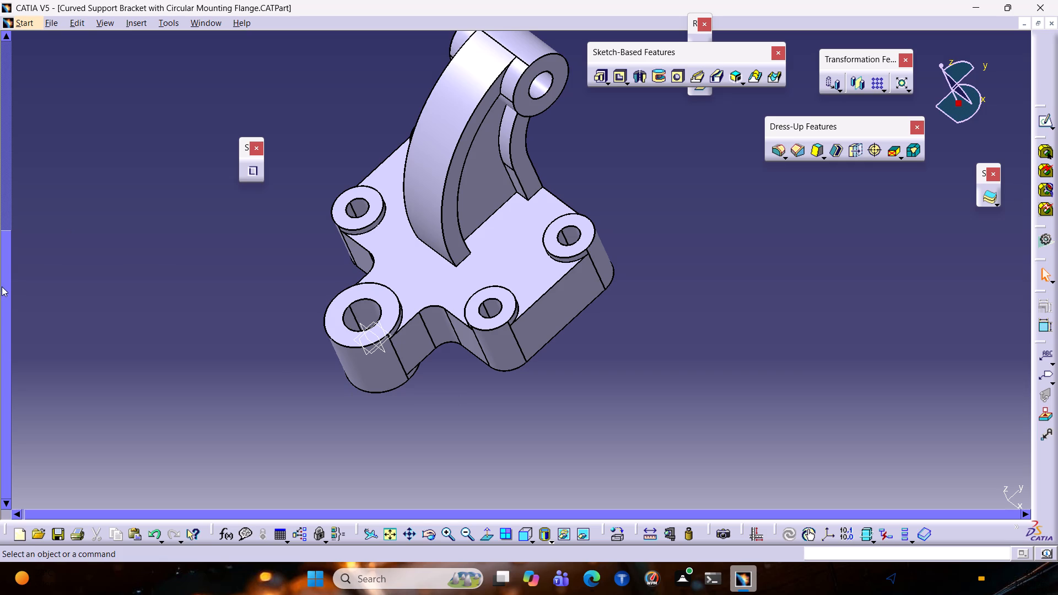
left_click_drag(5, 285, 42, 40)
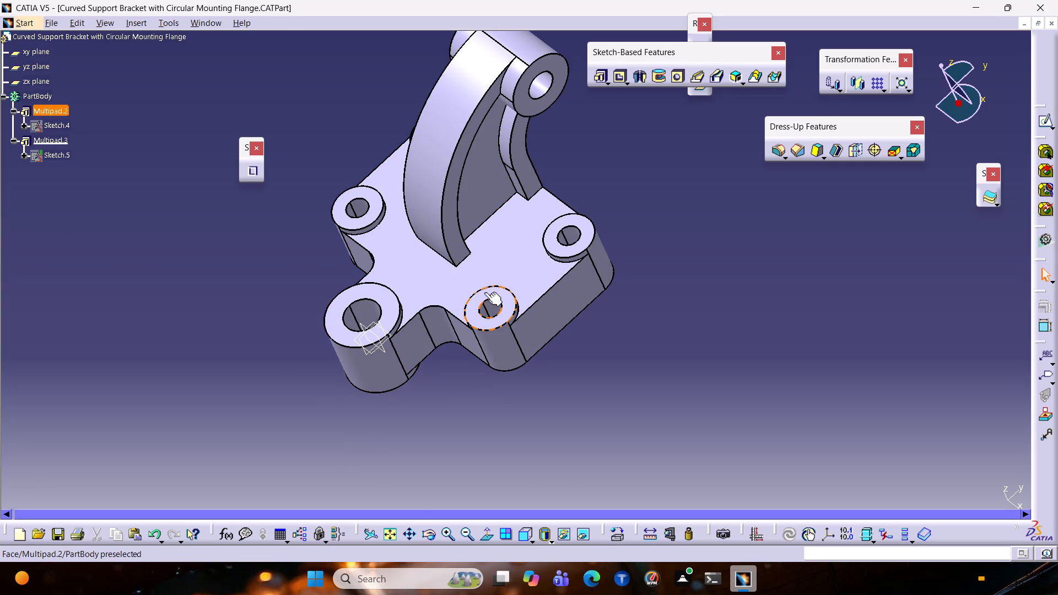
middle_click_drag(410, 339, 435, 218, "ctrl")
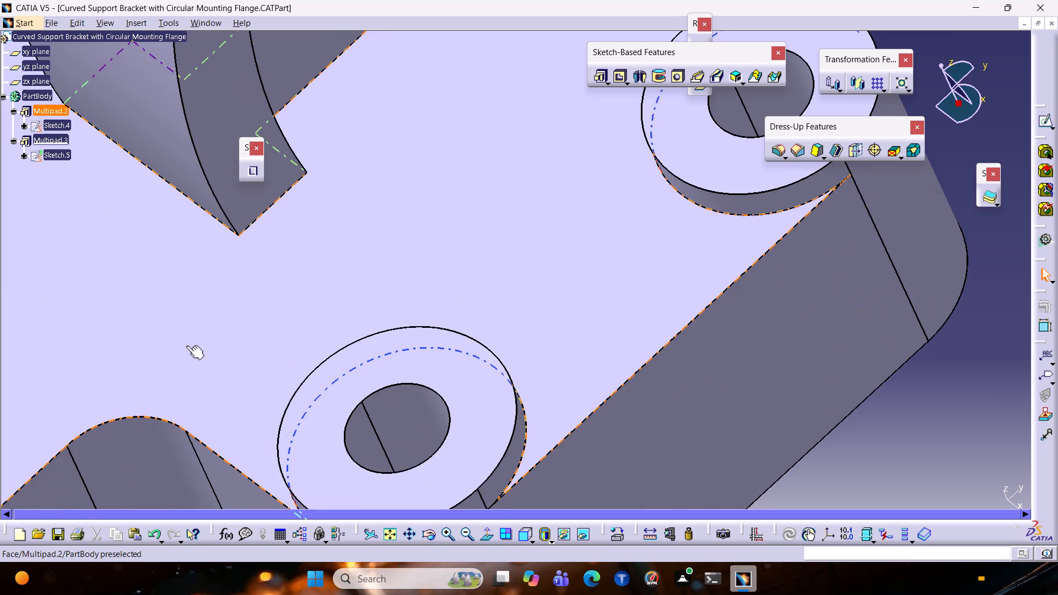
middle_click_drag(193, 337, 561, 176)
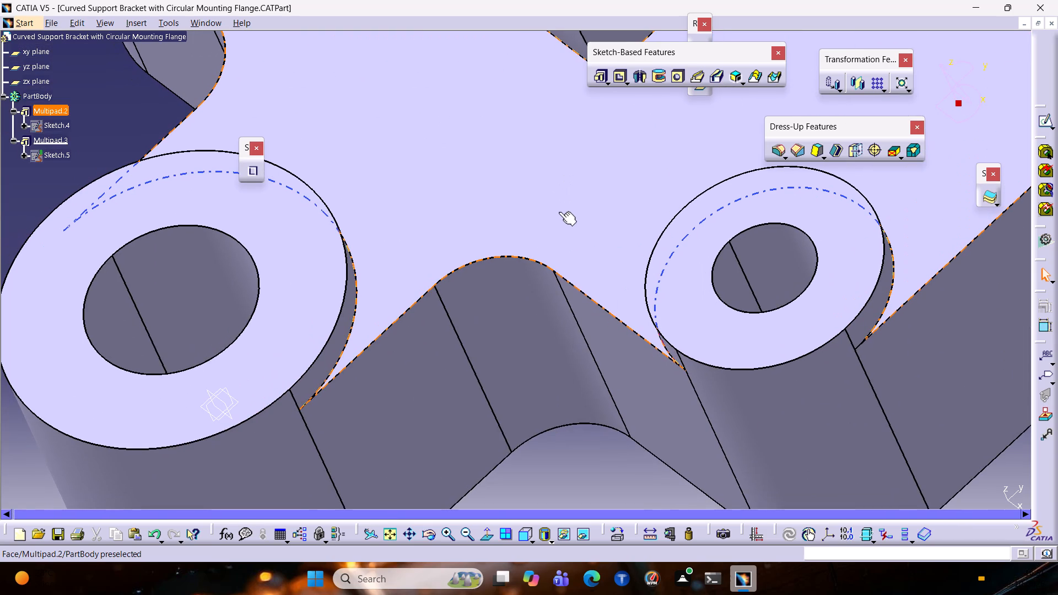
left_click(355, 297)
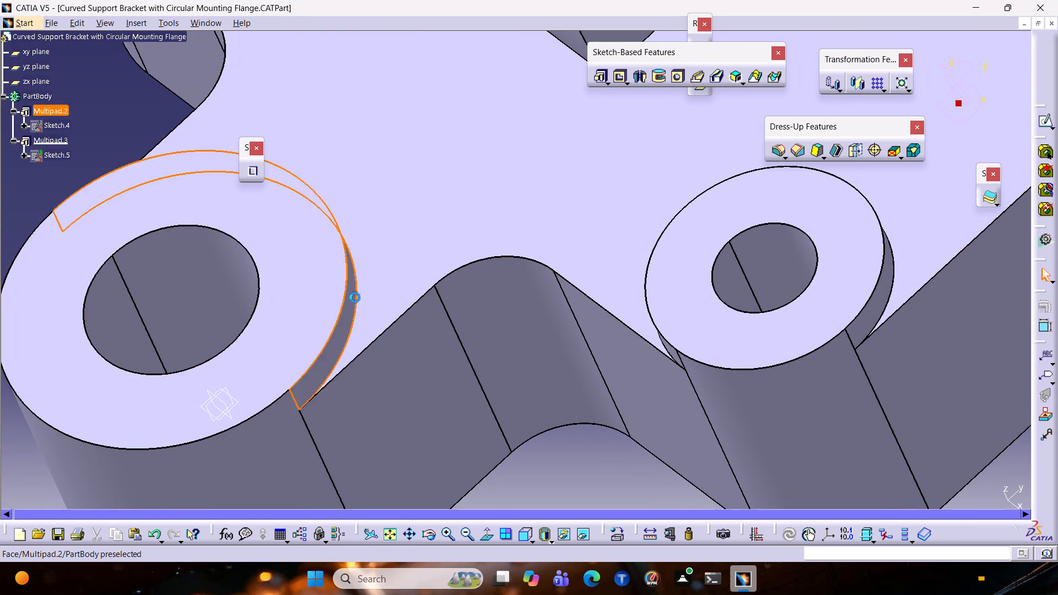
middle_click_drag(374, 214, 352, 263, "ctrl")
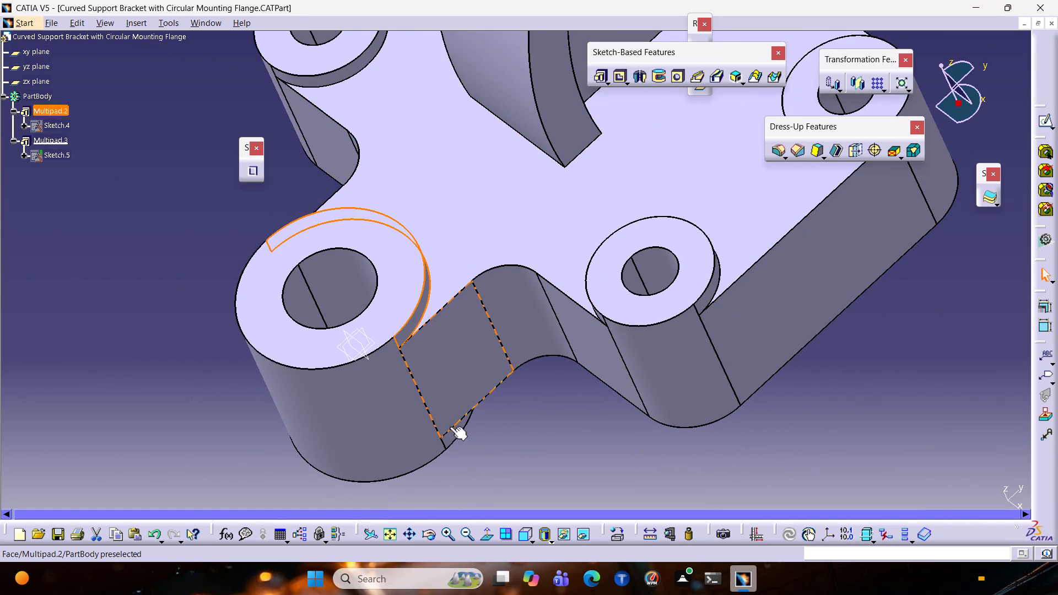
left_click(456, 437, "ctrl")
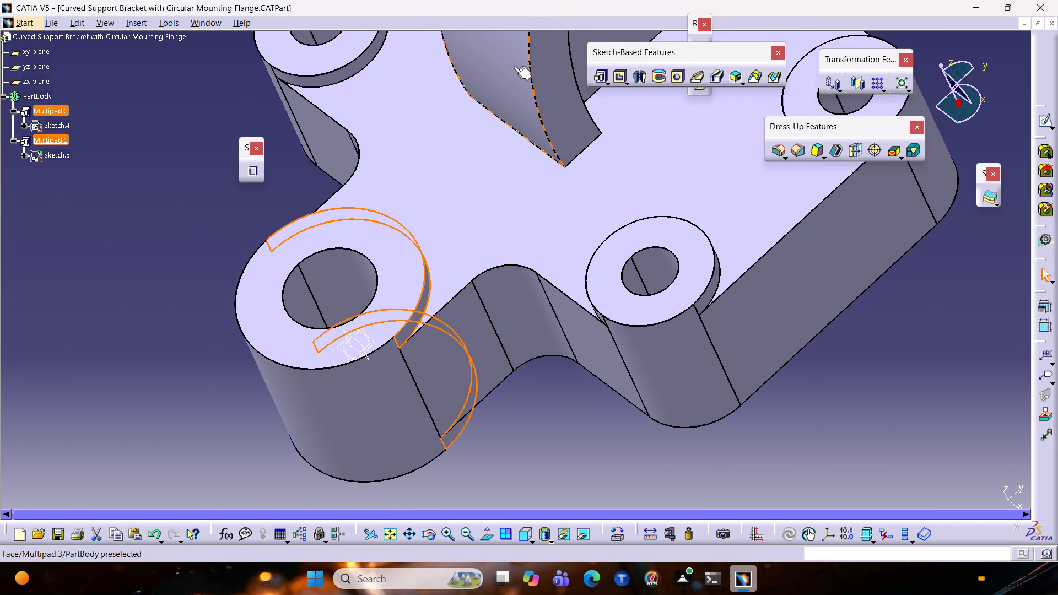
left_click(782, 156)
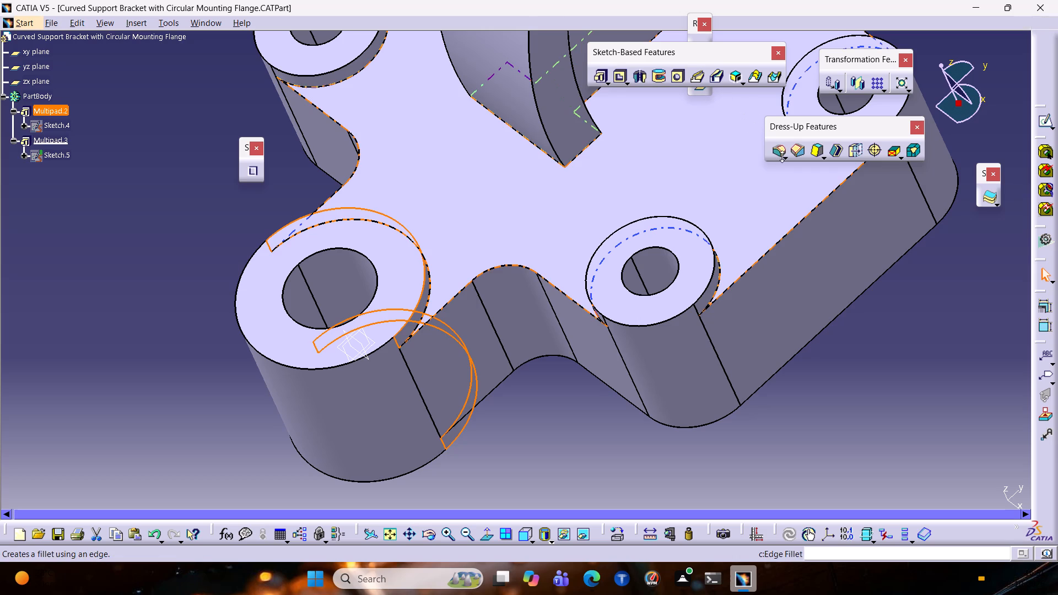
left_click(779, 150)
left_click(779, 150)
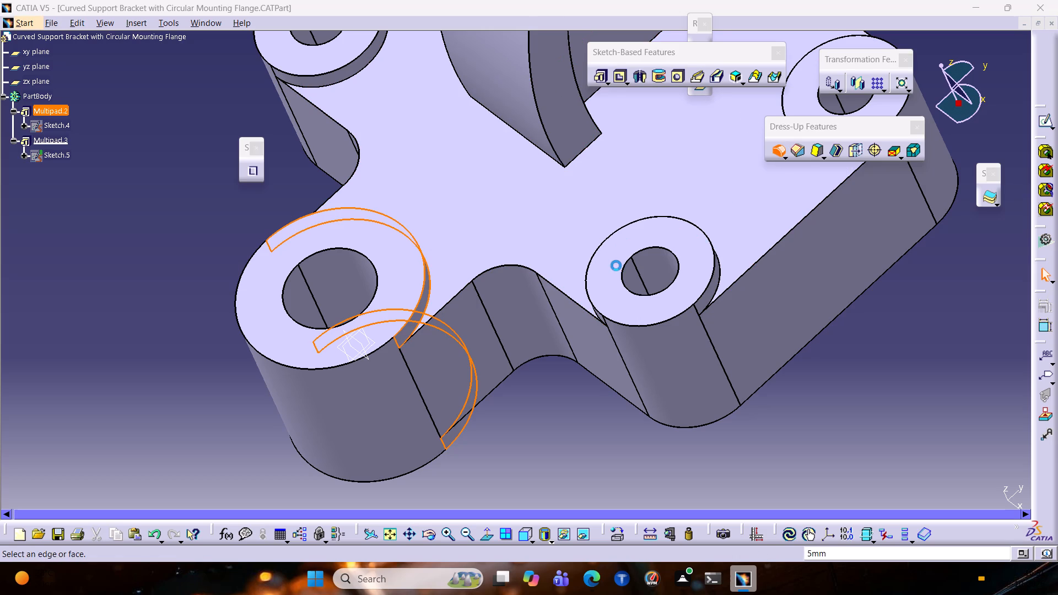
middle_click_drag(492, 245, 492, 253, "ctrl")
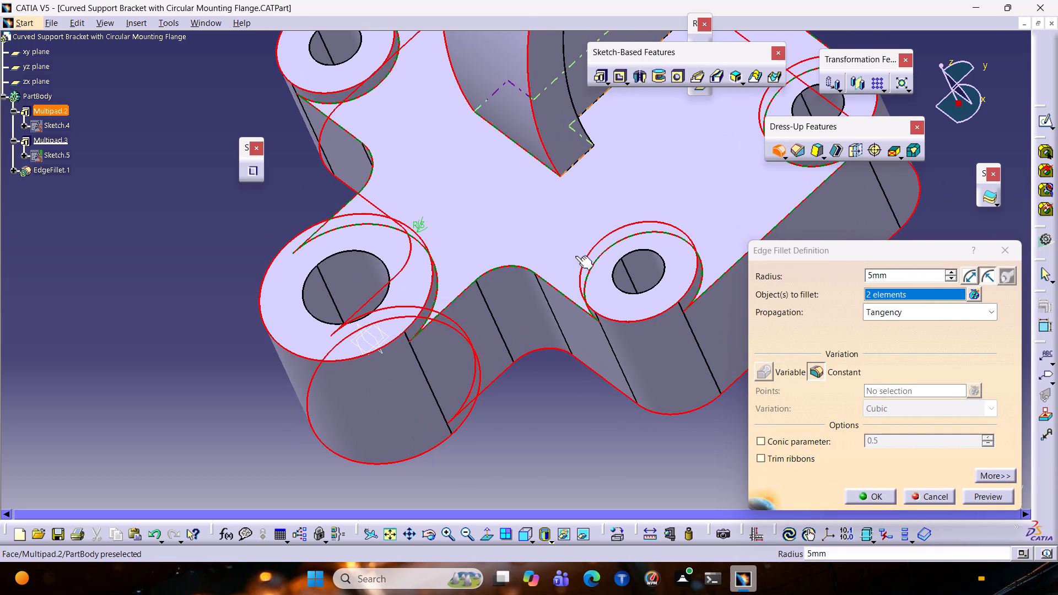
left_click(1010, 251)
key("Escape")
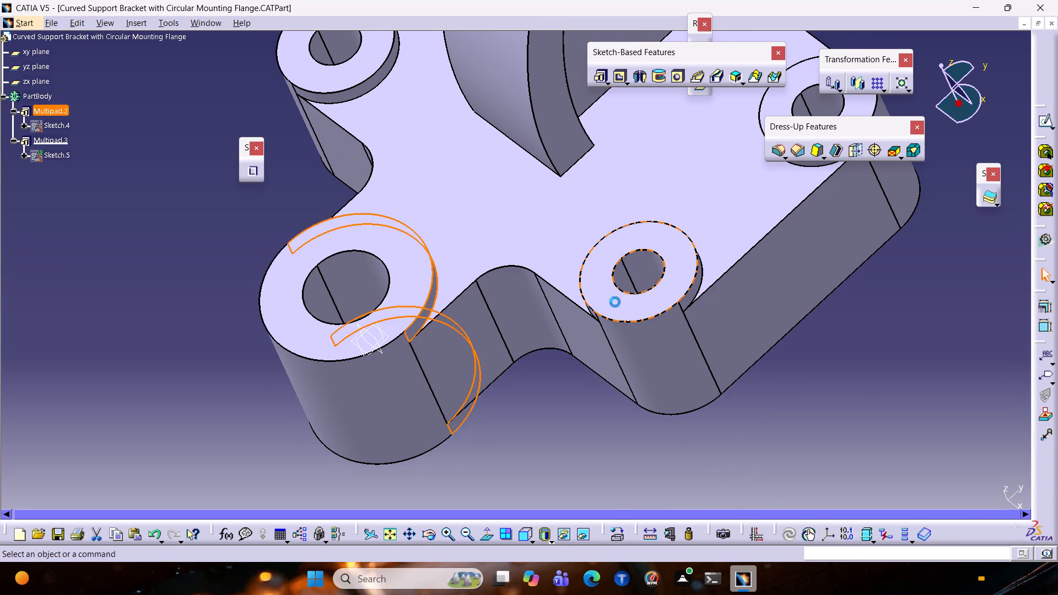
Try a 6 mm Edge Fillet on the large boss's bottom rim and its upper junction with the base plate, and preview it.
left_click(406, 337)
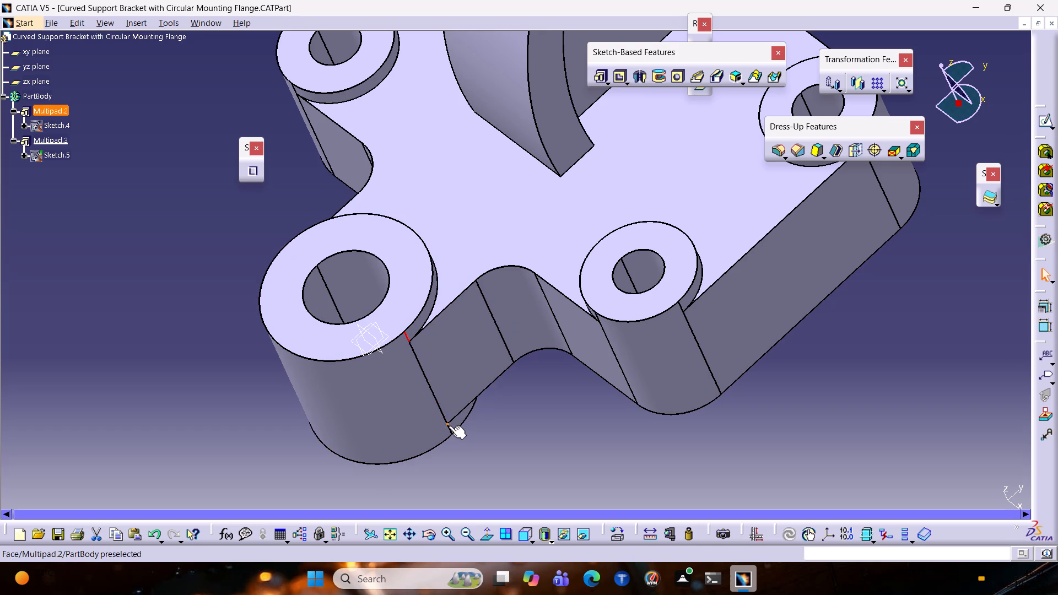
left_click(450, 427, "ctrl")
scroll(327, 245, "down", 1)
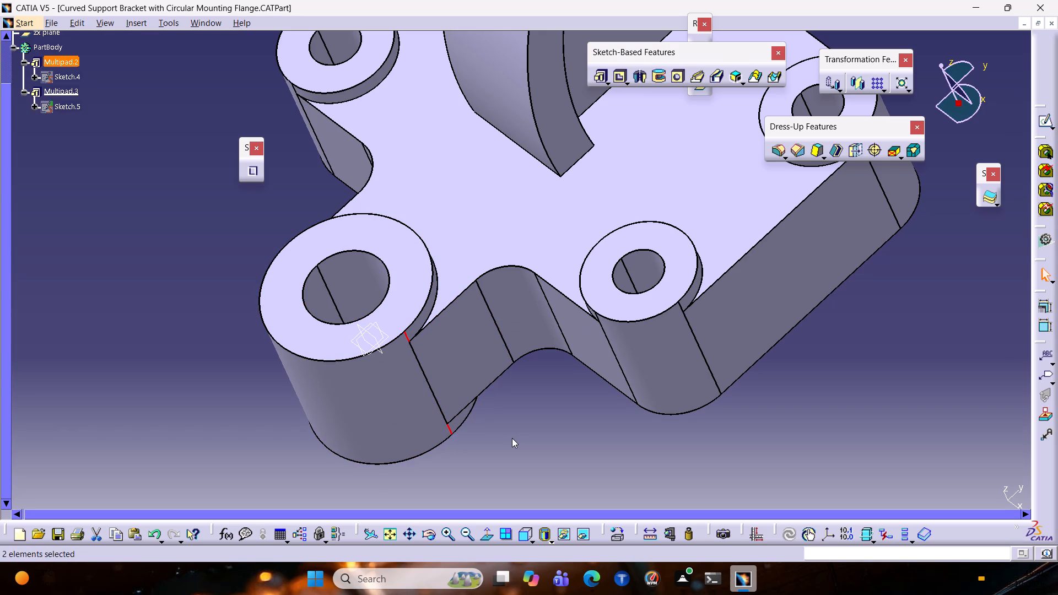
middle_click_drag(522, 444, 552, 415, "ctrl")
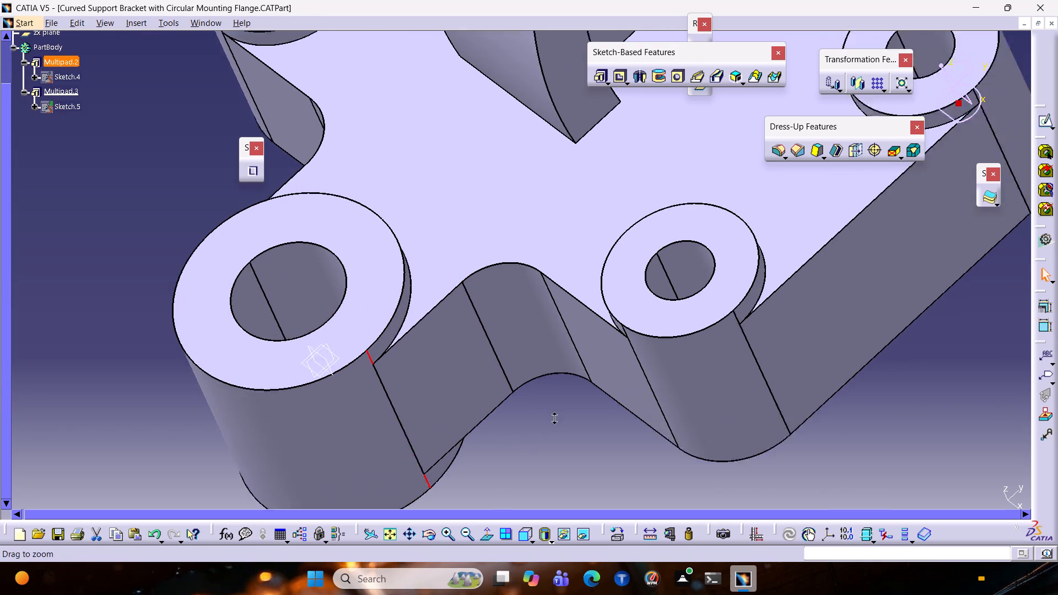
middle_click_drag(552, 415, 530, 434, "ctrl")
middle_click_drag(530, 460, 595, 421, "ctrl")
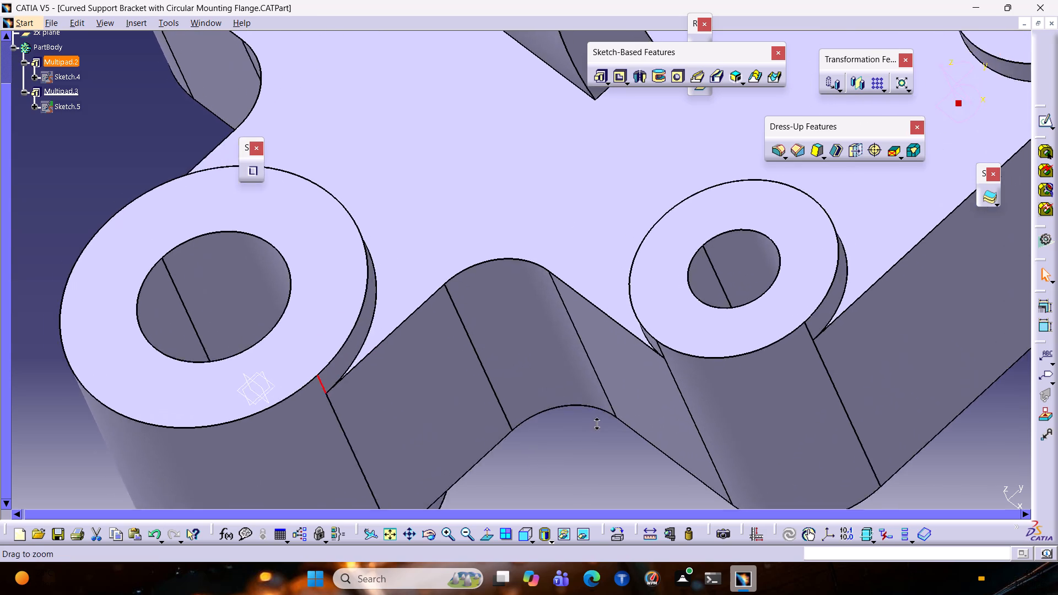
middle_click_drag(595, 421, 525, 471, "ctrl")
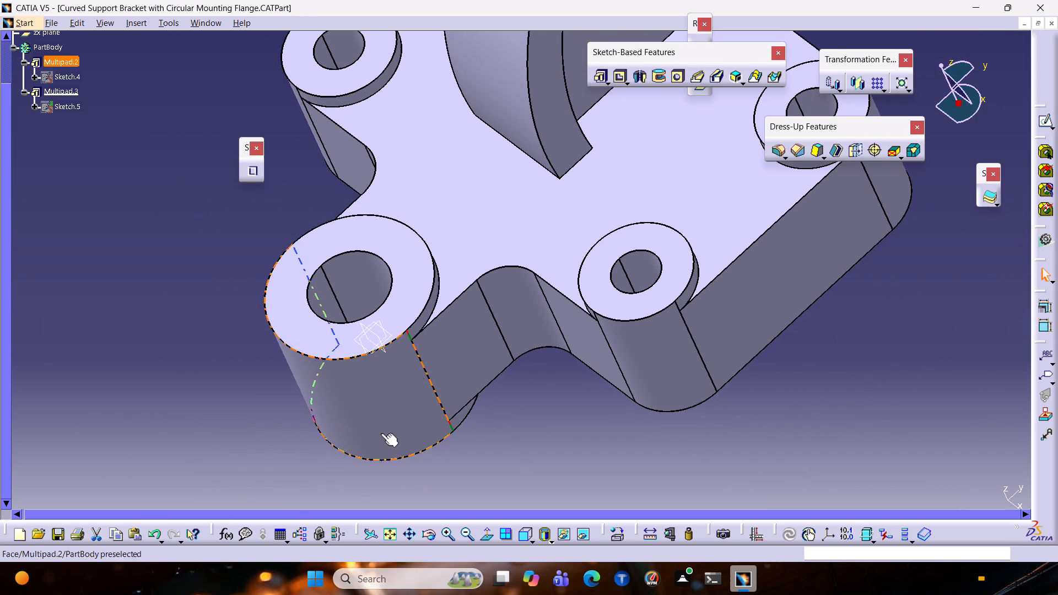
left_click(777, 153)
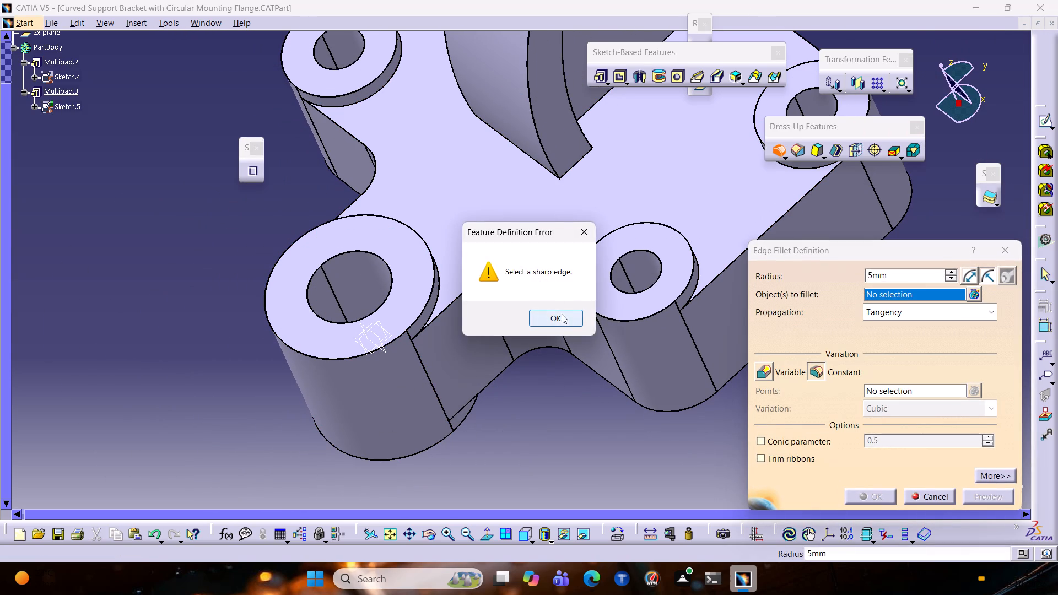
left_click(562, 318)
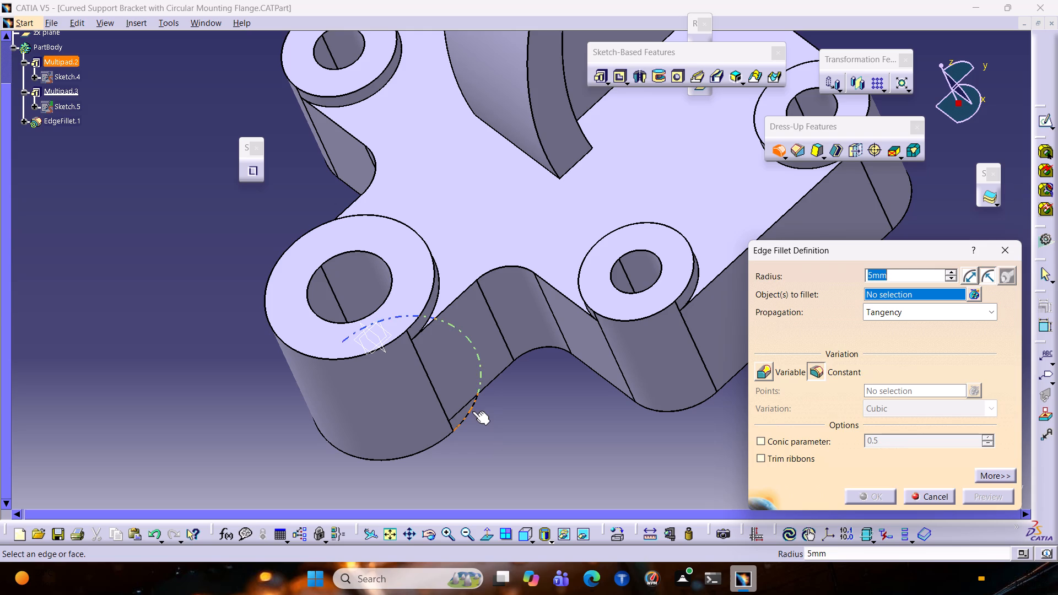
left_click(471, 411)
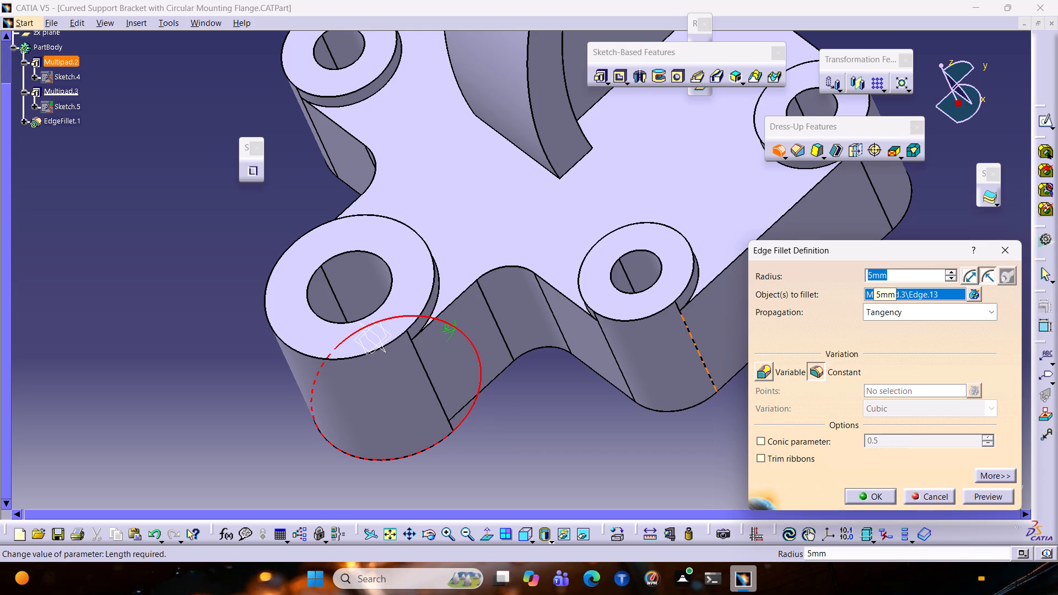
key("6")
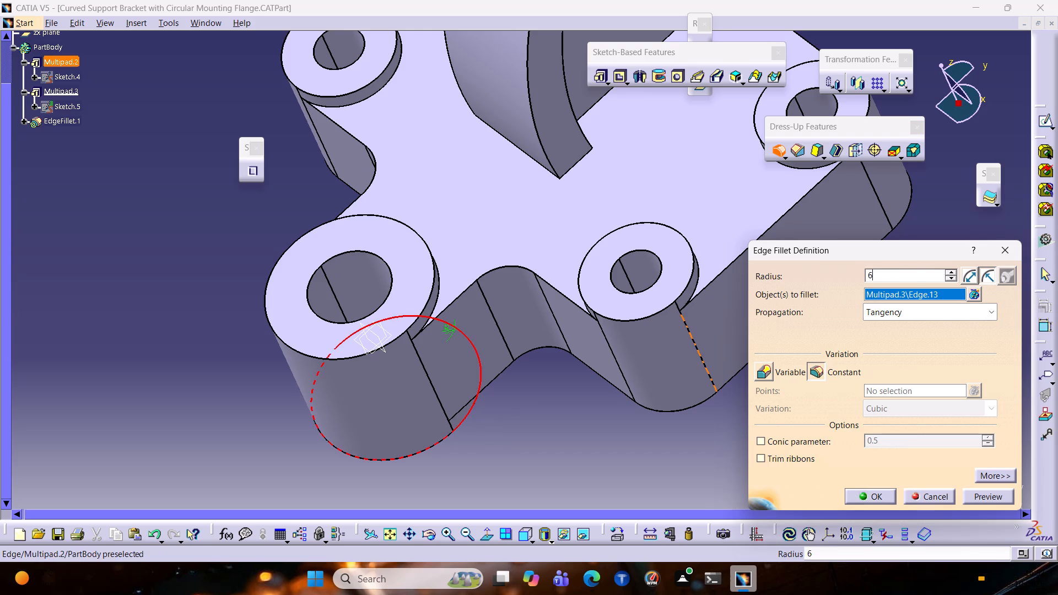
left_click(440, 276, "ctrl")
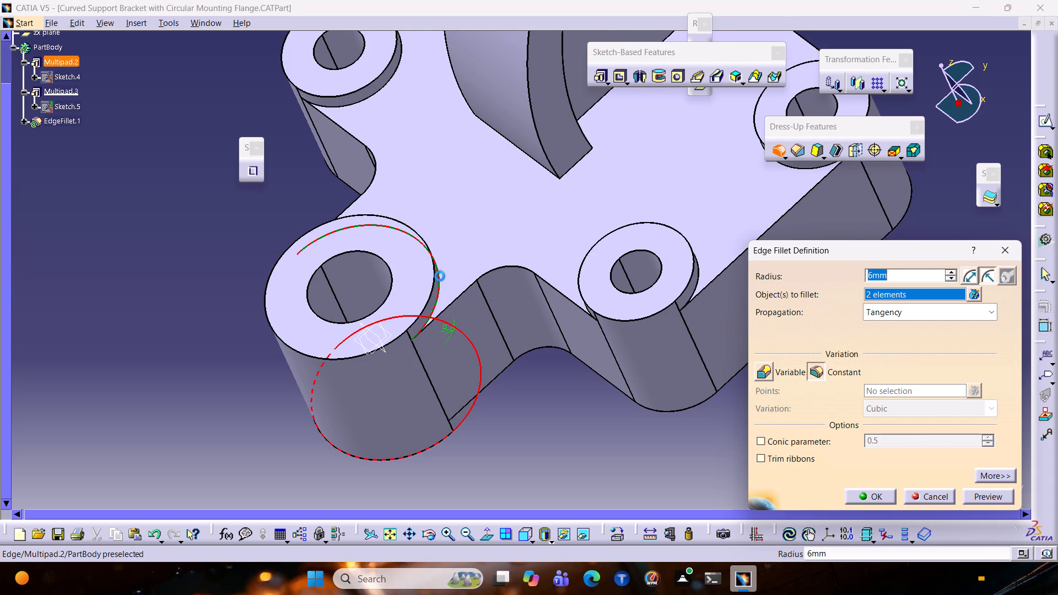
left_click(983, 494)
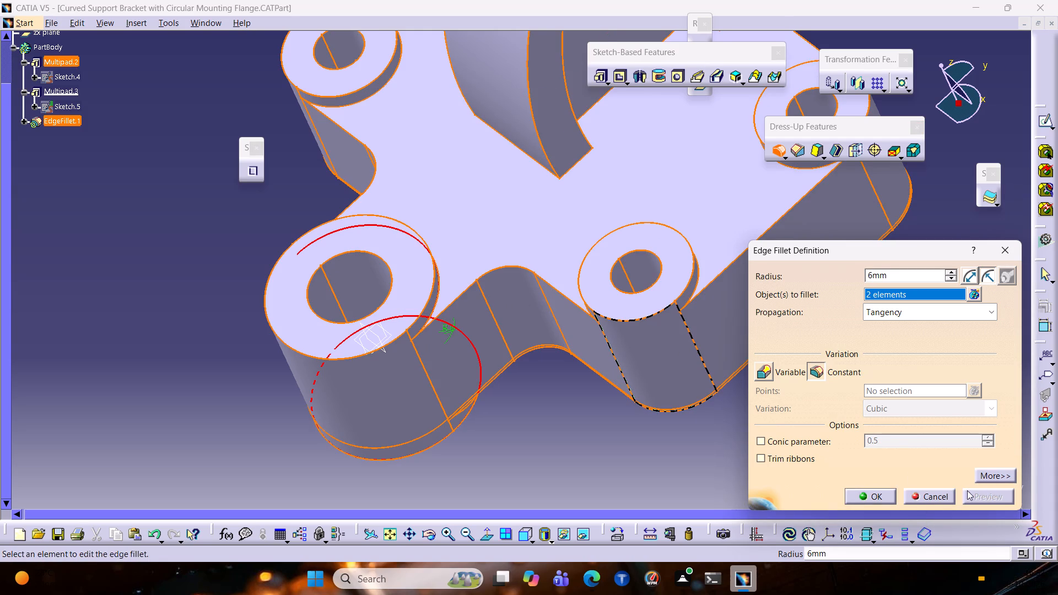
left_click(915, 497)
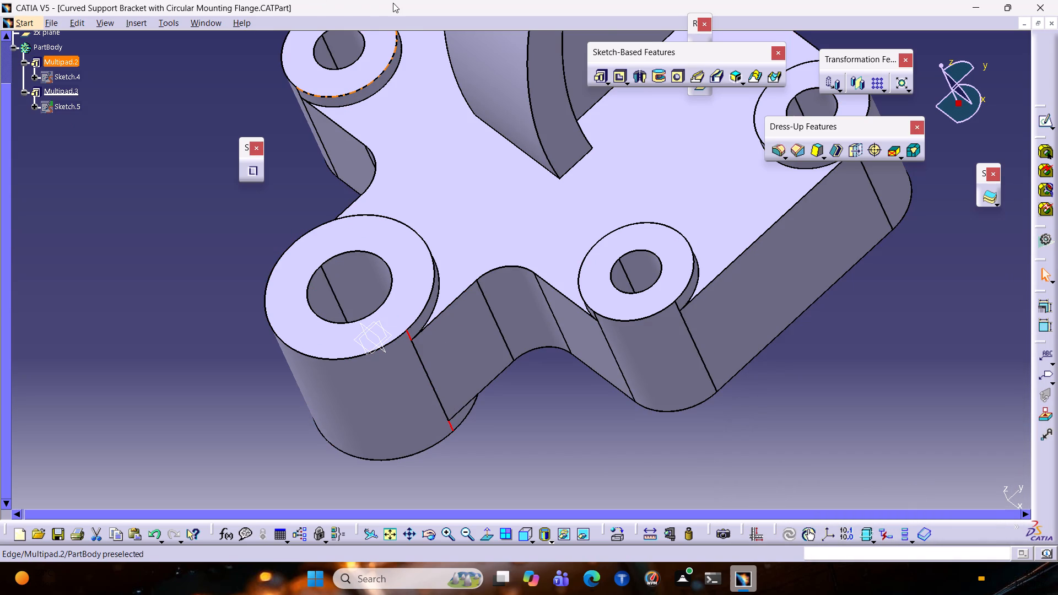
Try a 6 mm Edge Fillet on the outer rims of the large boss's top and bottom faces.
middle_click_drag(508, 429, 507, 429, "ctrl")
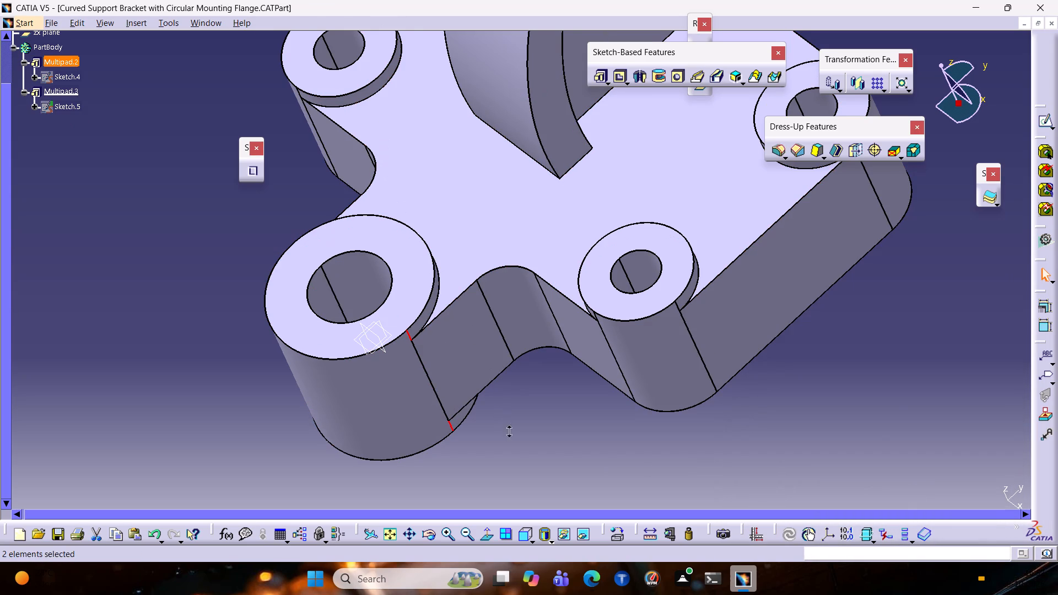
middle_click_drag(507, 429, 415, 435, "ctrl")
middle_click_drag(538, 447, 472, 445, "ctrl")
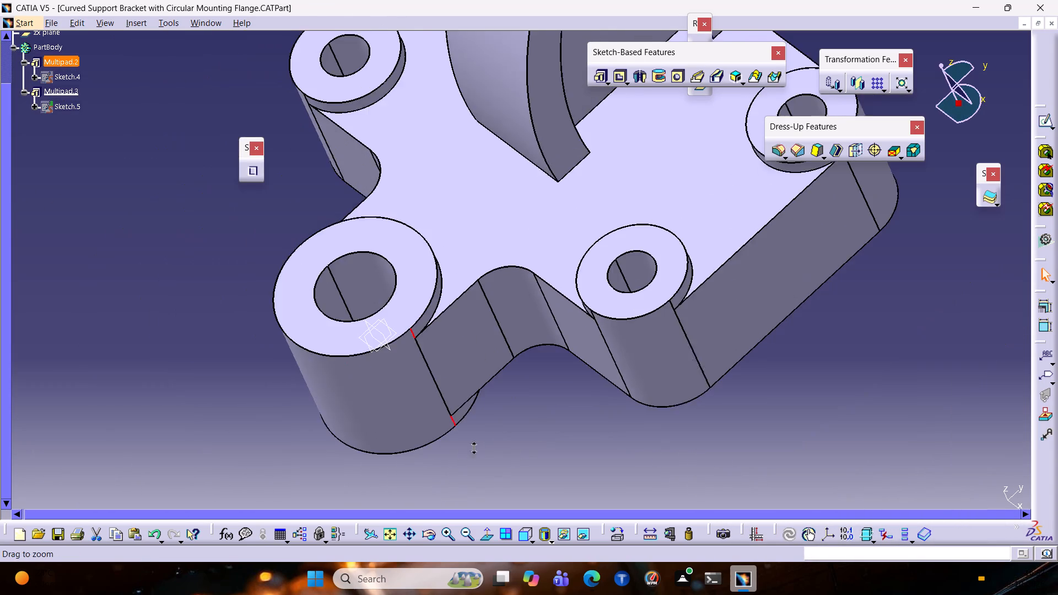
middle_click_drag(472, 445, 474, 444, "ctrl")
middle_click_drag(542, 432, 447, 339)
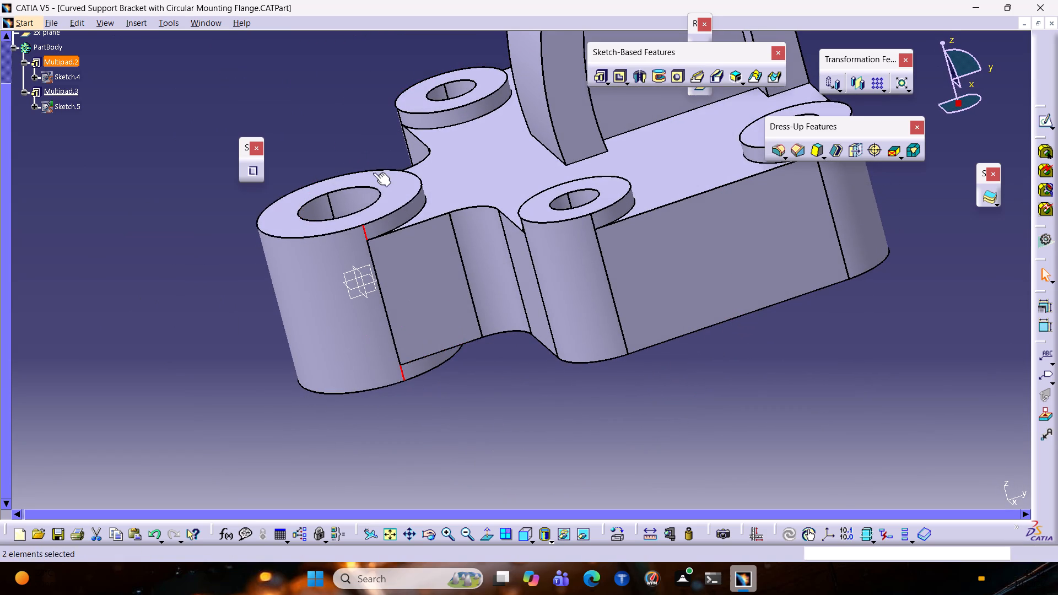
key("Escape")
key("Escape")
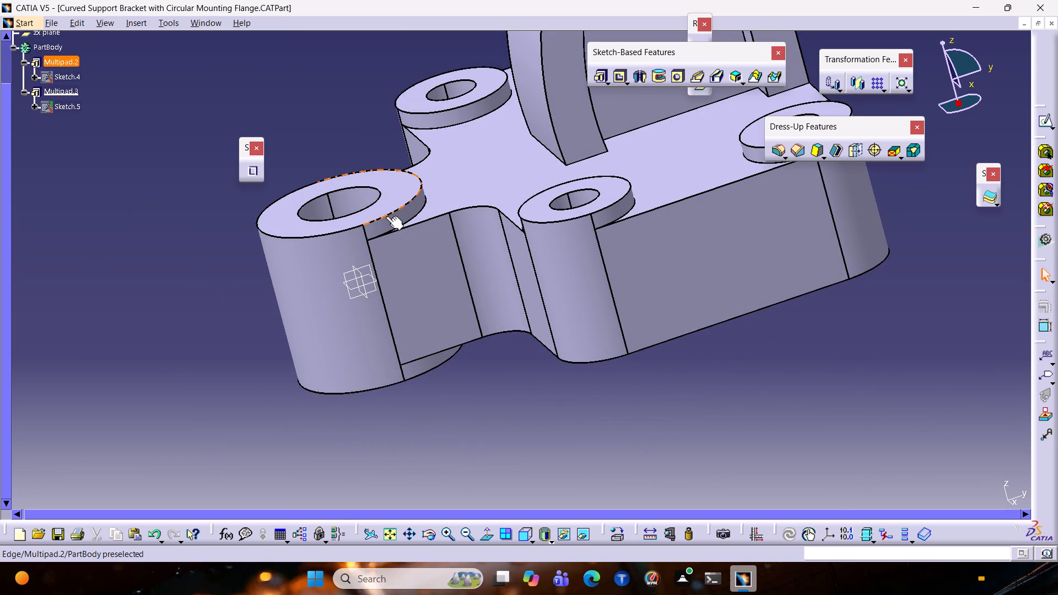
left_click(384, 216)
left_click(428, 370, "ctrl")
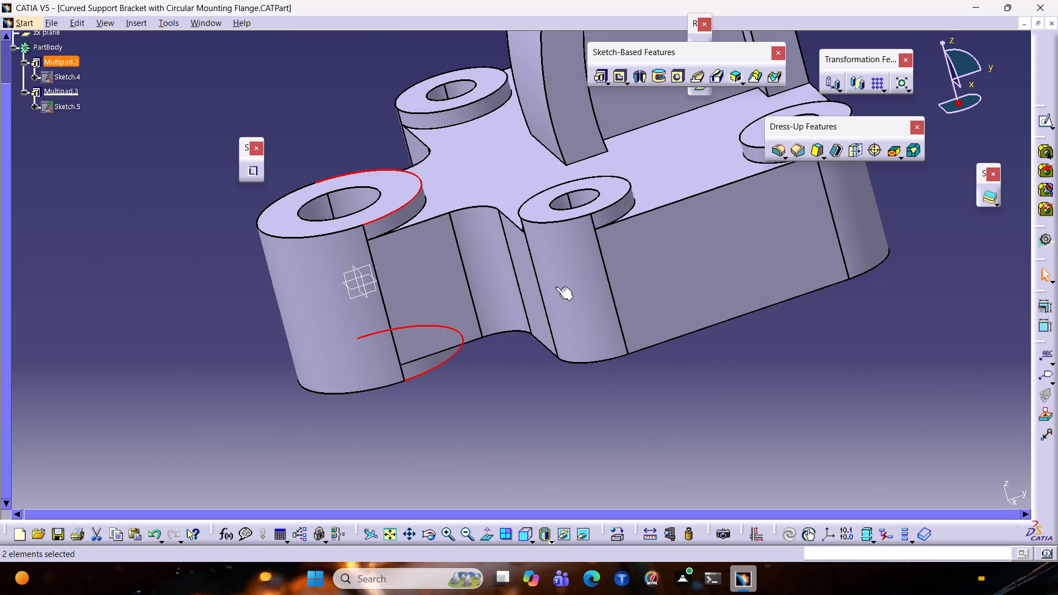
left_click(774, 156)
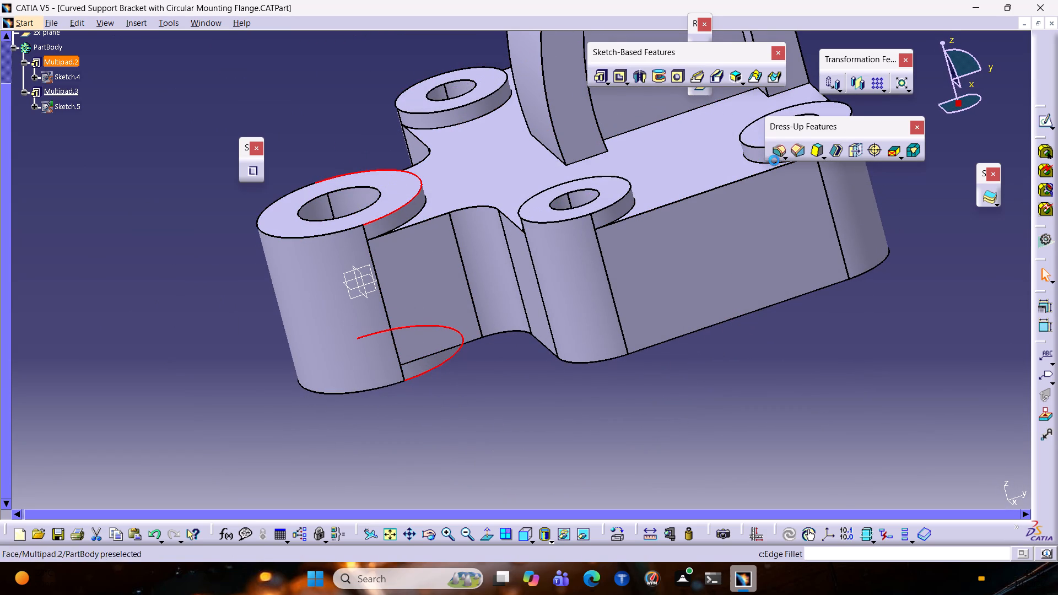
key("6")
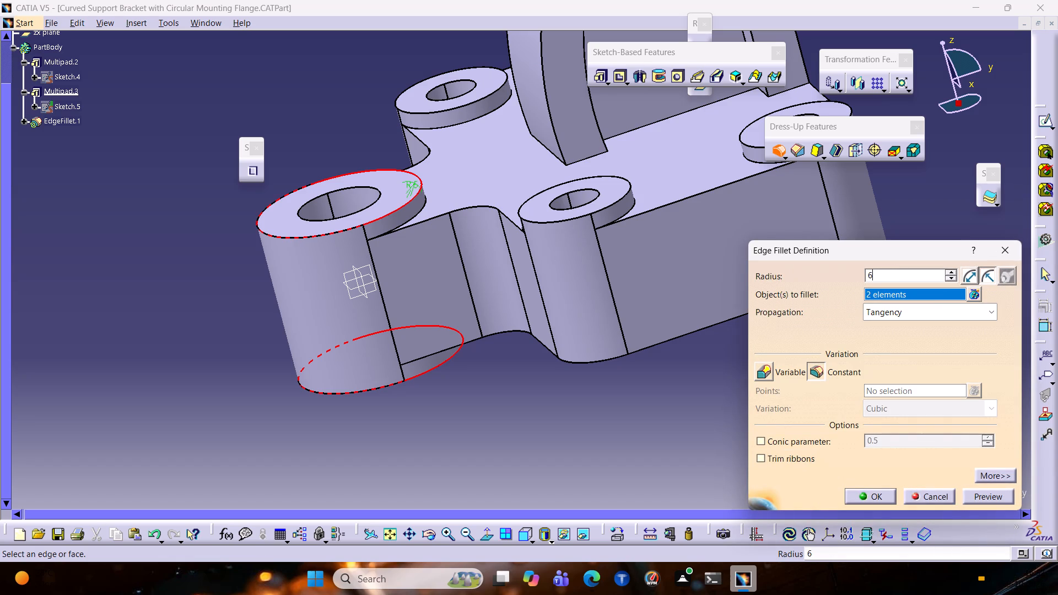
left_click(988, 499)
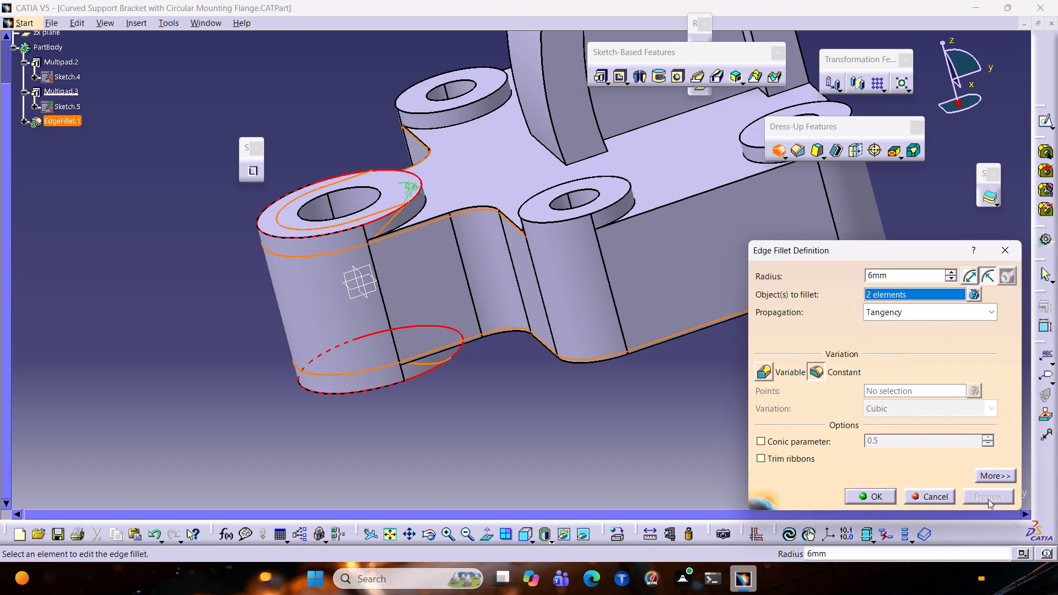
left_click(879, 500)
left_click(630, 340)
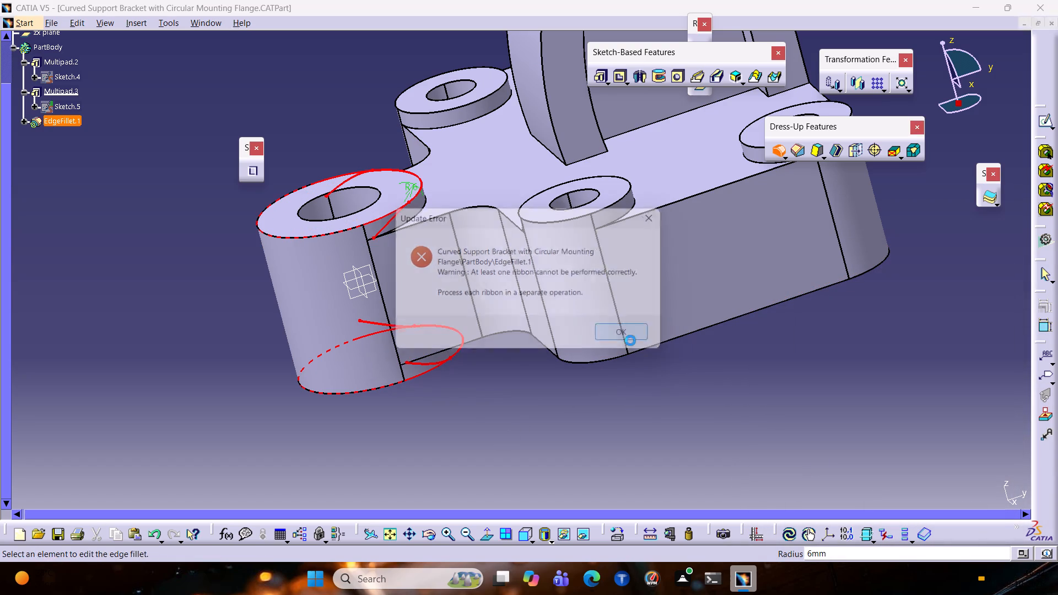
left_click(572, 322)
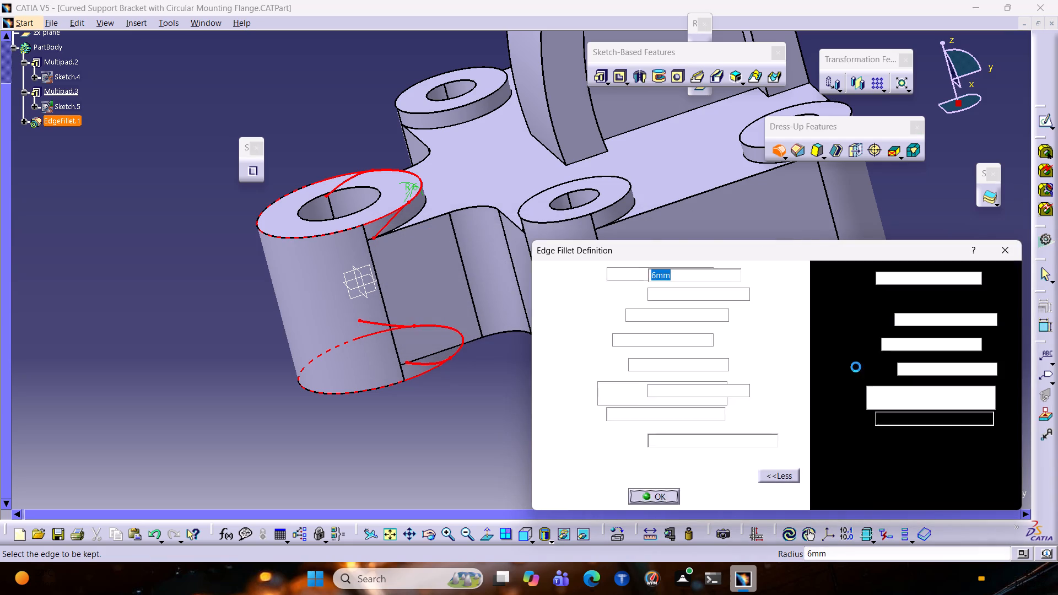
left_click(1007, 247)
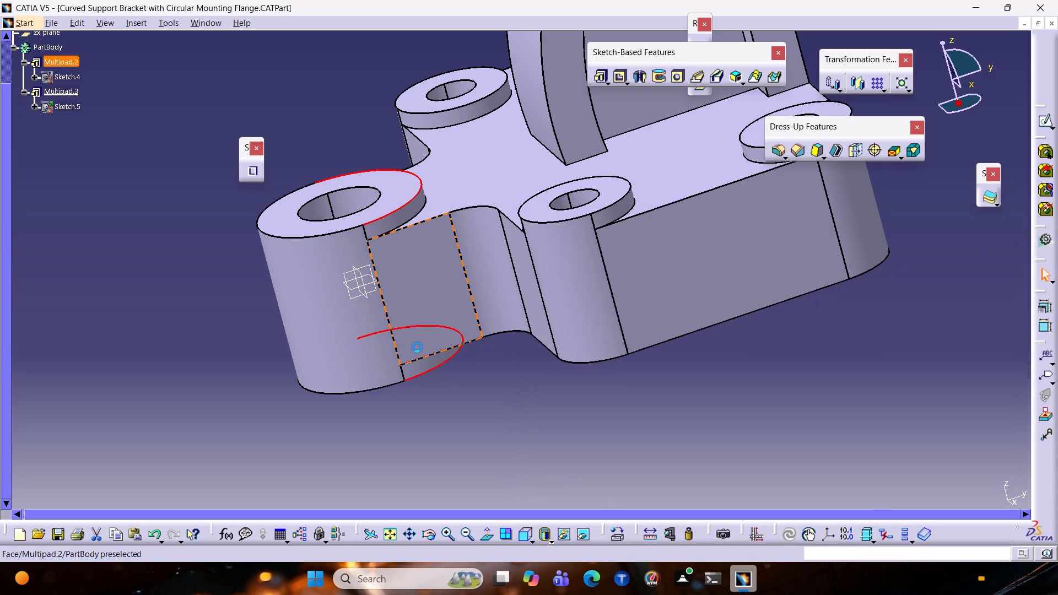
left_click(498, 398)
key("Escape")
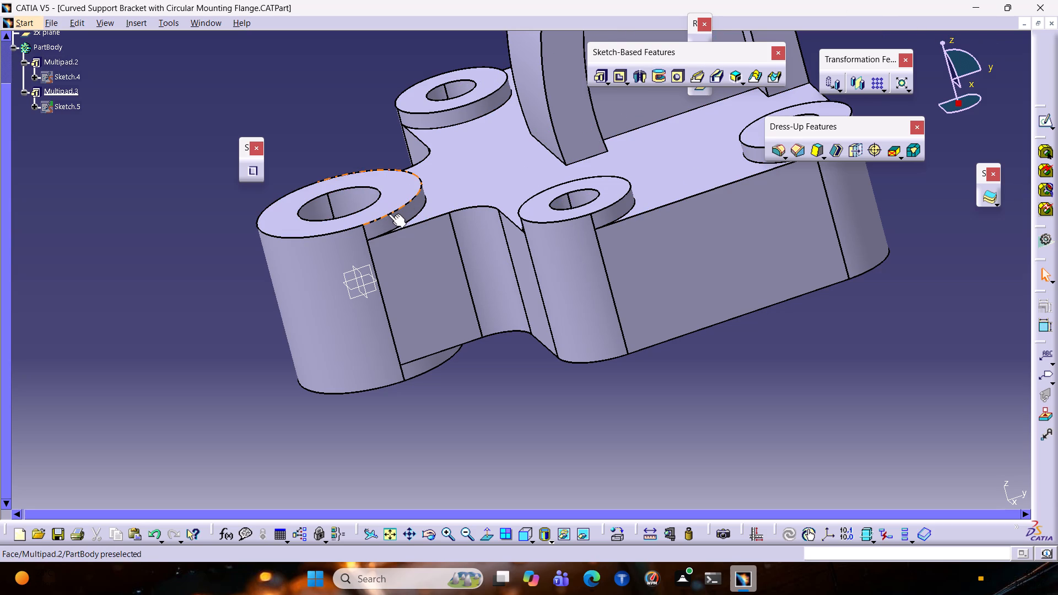
Select the large boss's upper and lower junction edges with the base plate for filleting.
left_click(420, 208)
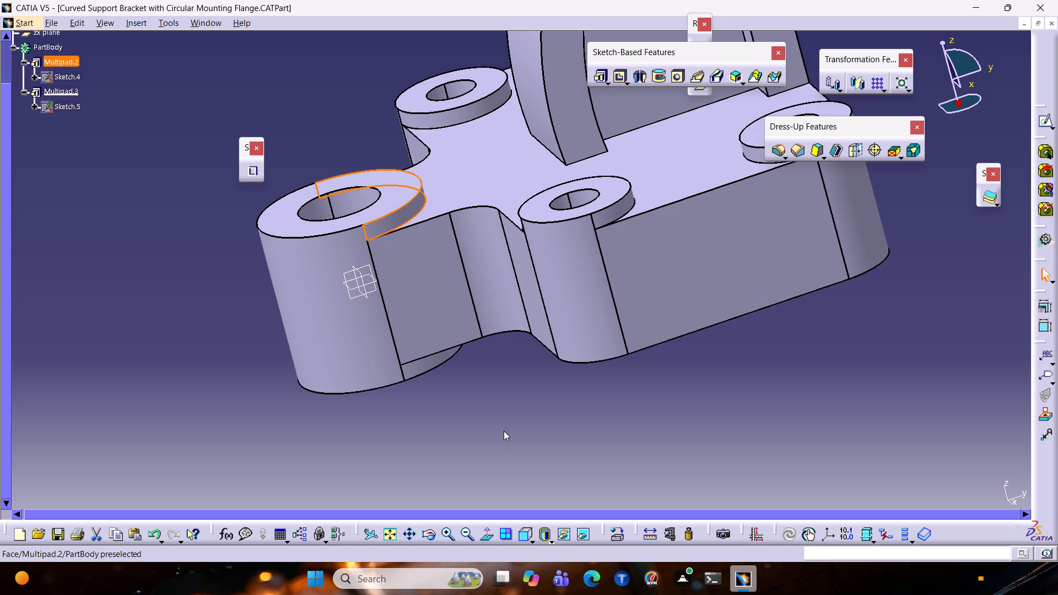
key("Escape")
key("Escape")
left_click(418, 211)
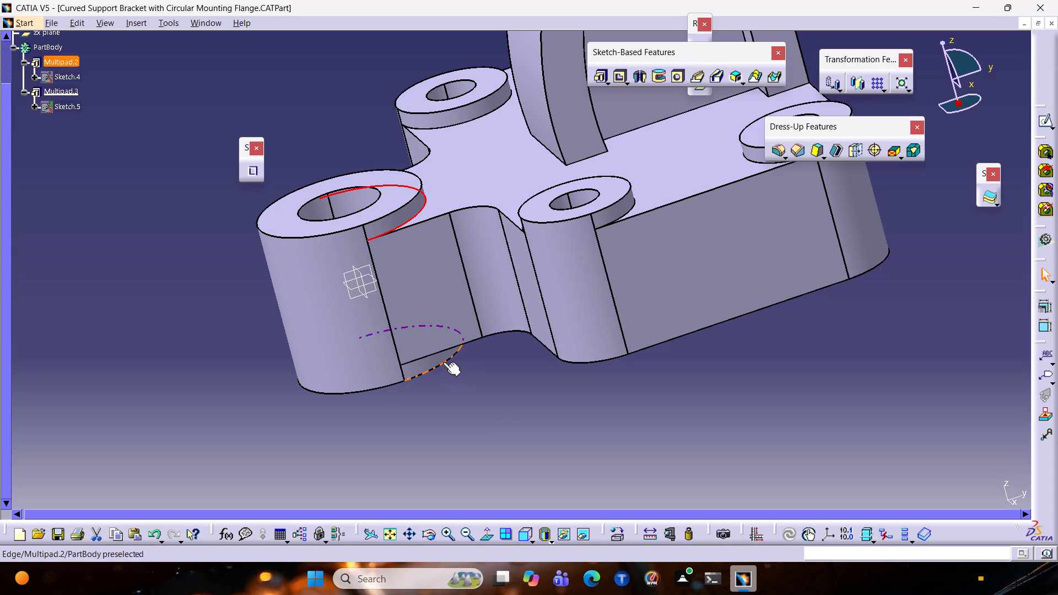
middle_click_drag(515, 397, 334, 415)
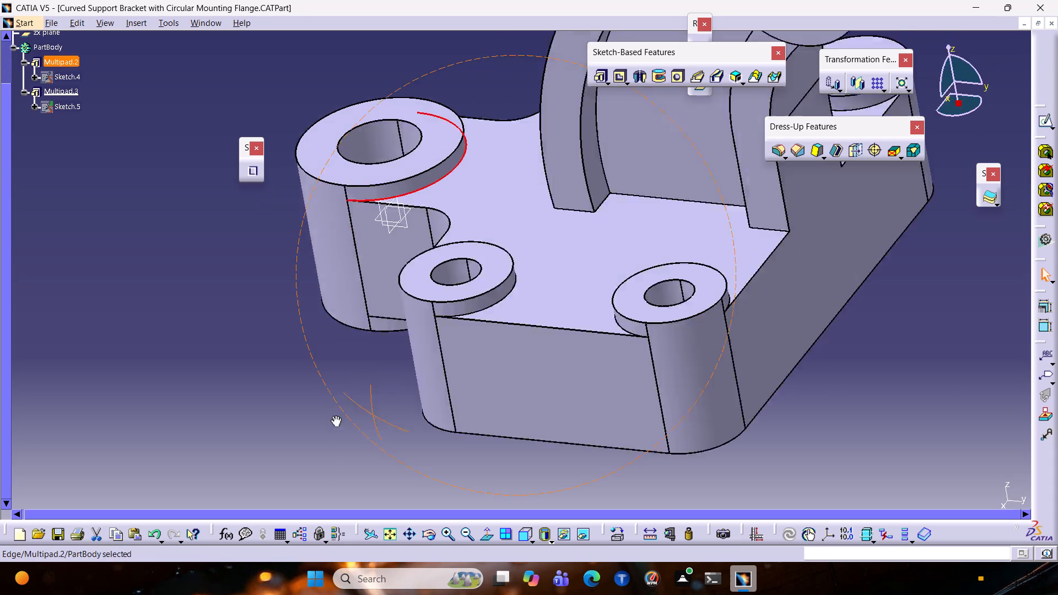
middle_click_drag(334, 415, 525, 272)
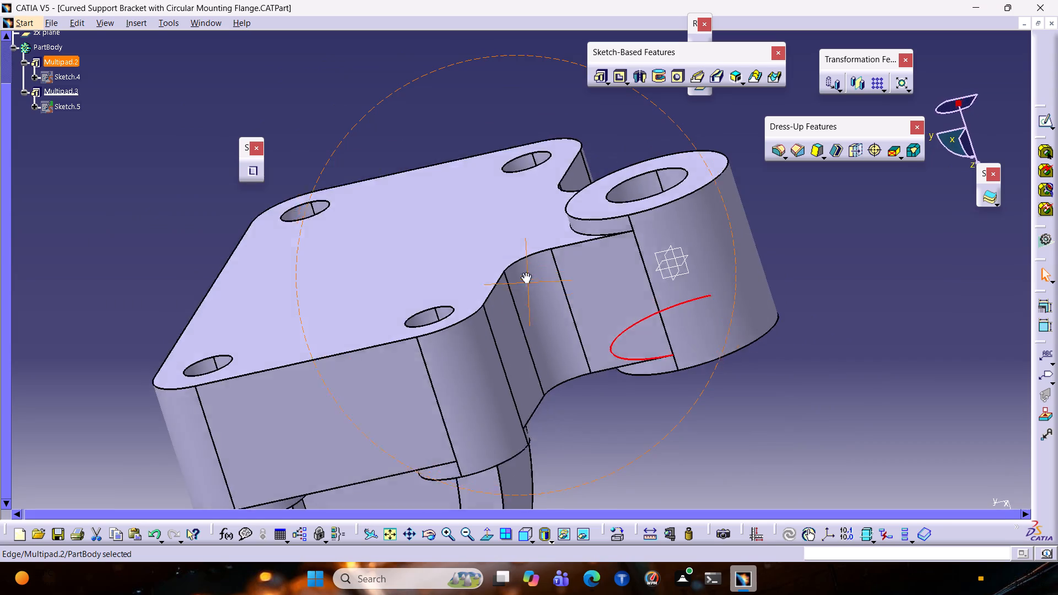
middle_click_drag(525, 272, 638, 337)
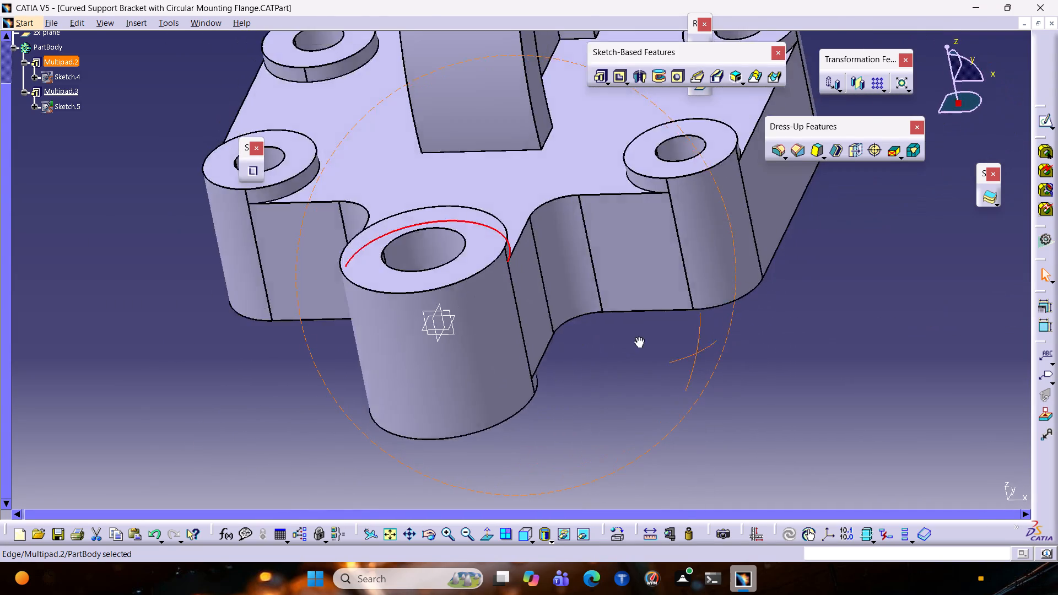
middle_click_drag(638, 337, 451, 312)
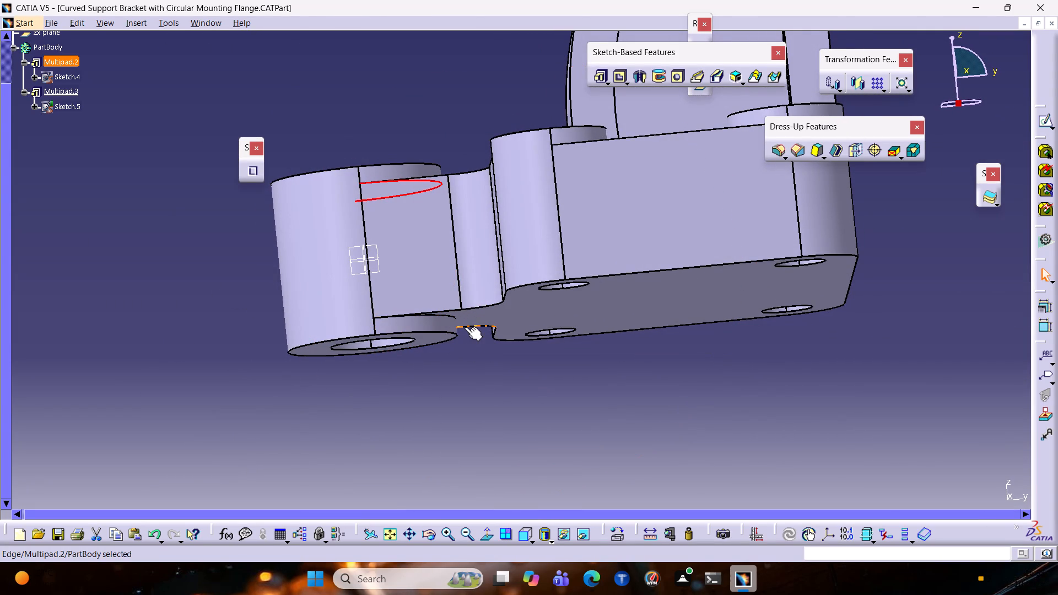
left_click(442, 317, "ctrl")
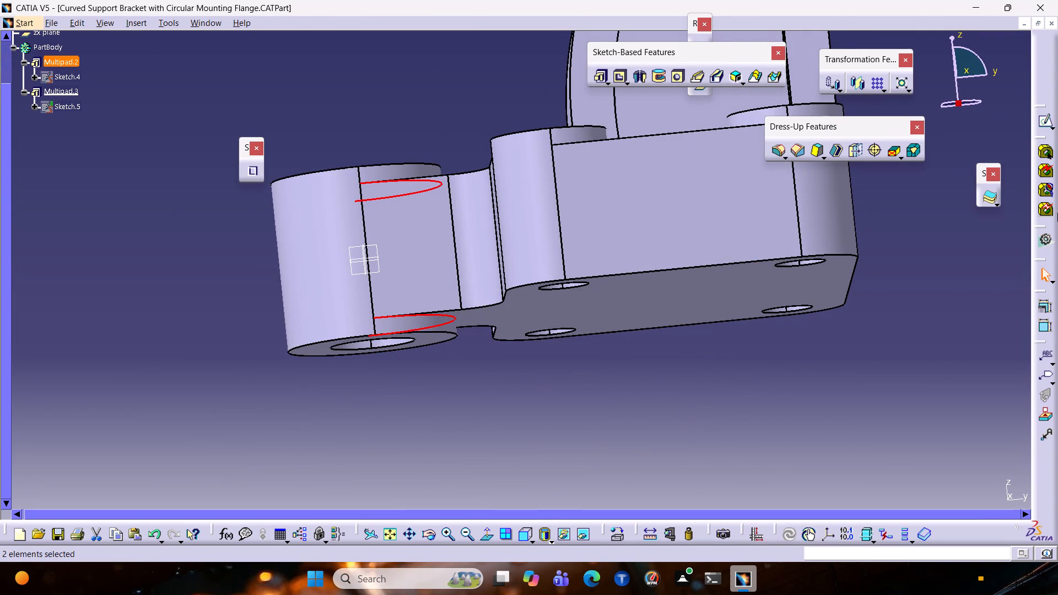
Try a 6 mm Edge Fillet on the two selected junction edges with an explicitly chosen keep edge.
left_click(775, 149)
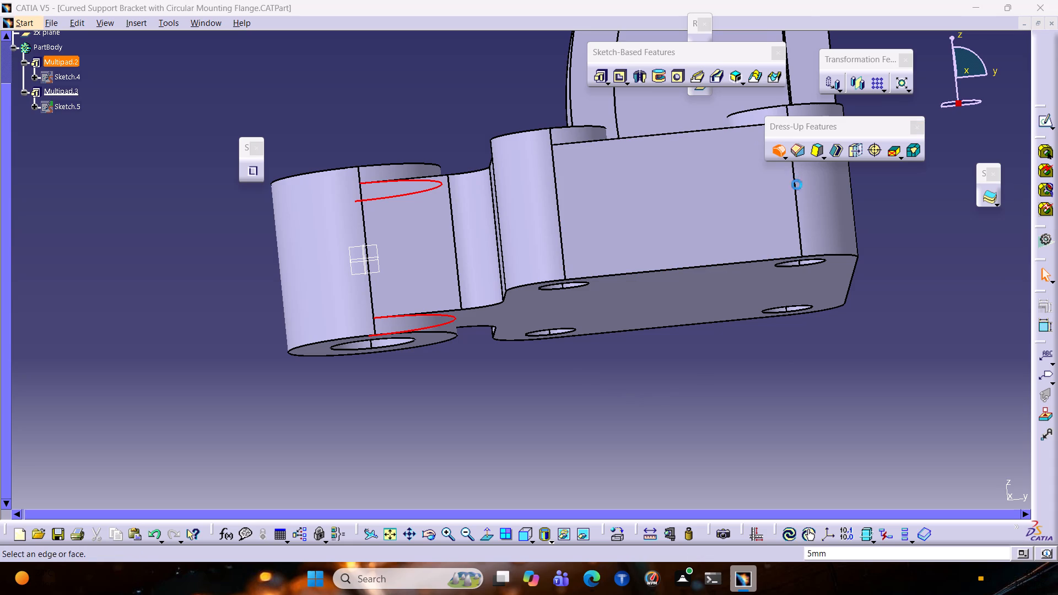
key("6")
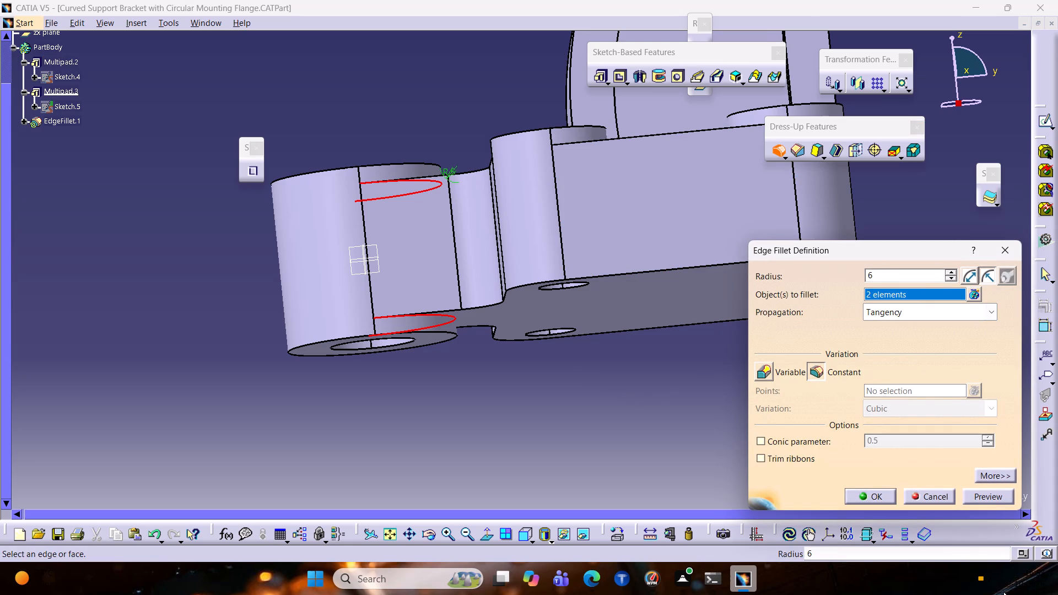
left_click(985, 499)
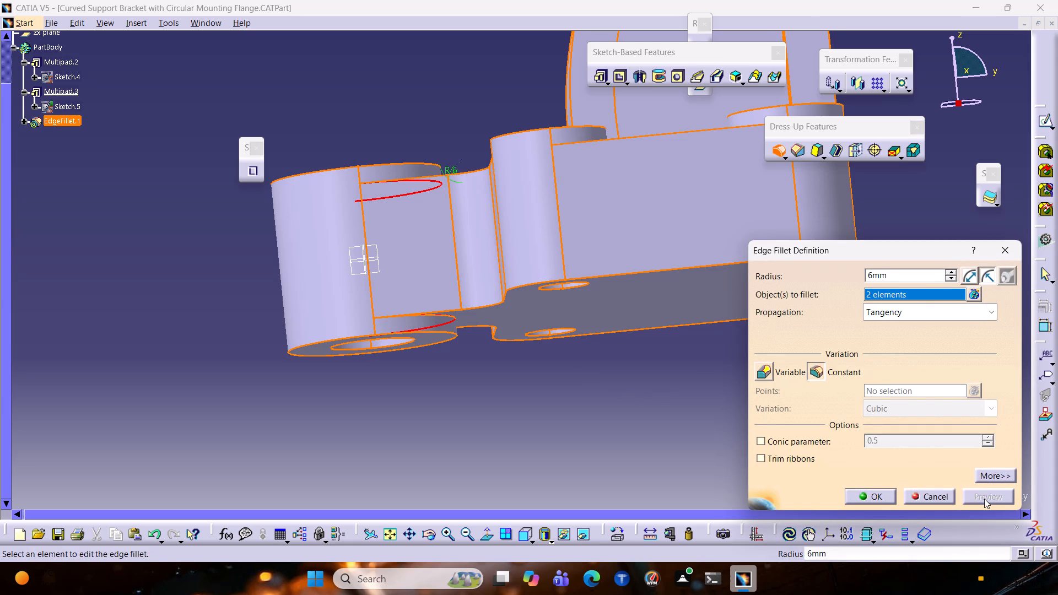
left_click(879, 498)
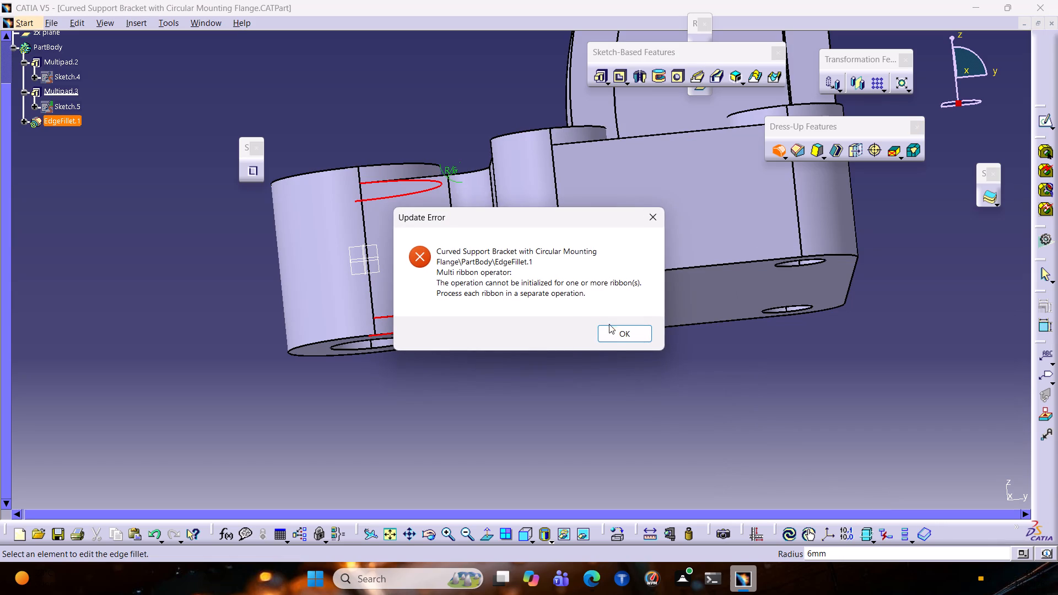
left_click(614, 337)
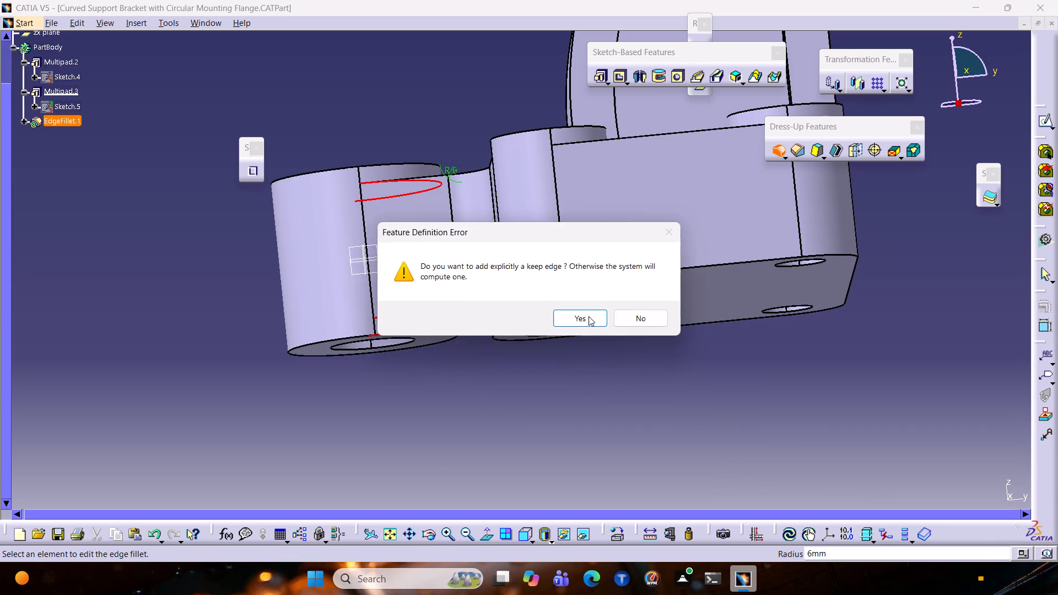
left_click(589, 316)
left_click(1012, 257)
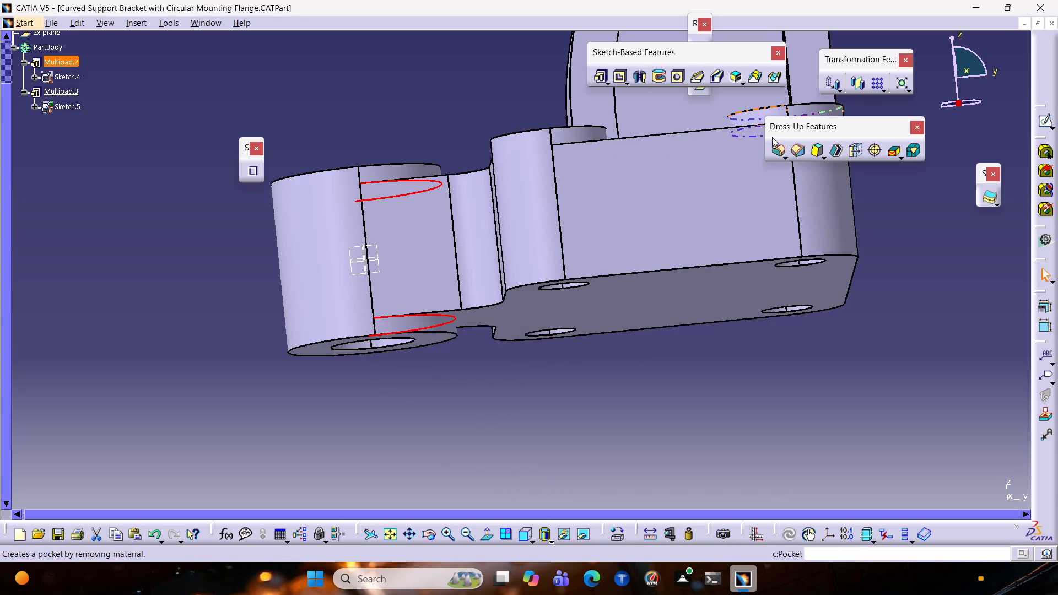
Create a 6 mm Edge Fillet on the large boss's two junction edges, letting the system compute the keep edge.
left_click(779, 153)
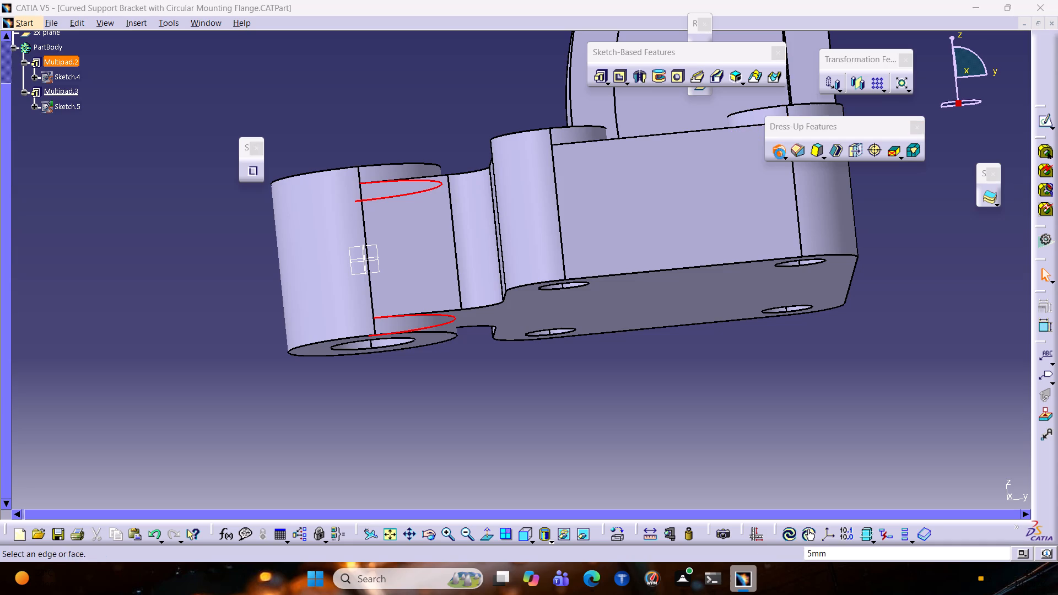
key("6")
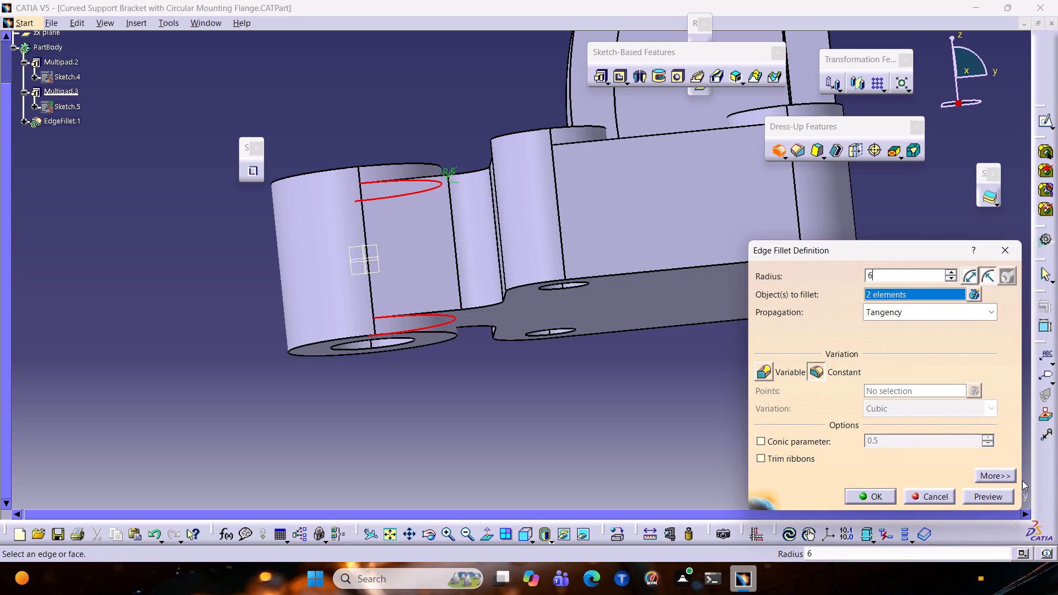
left_click(996, 500)
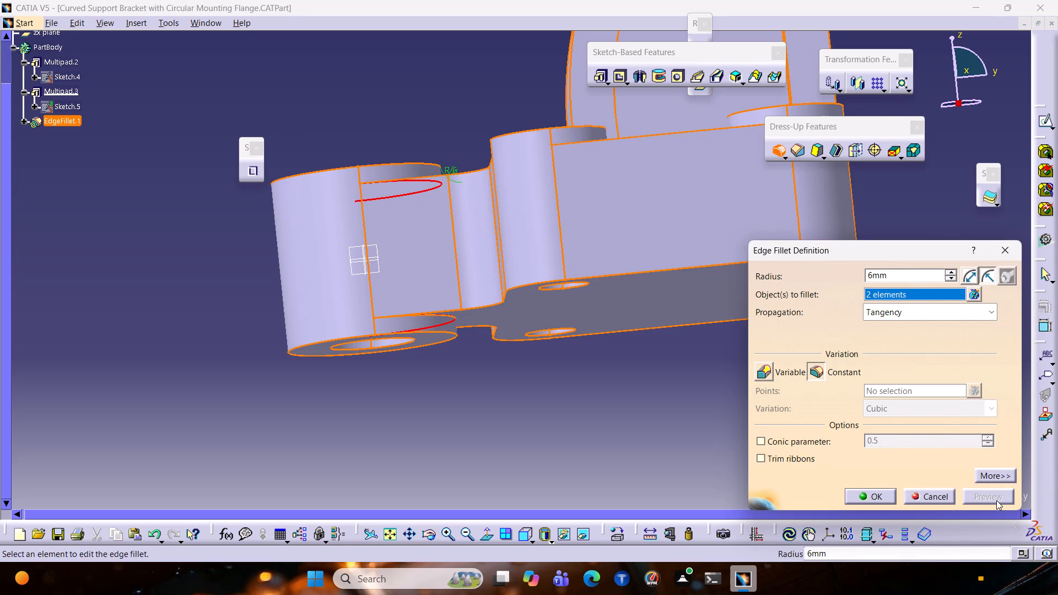
left_click(862, 497)
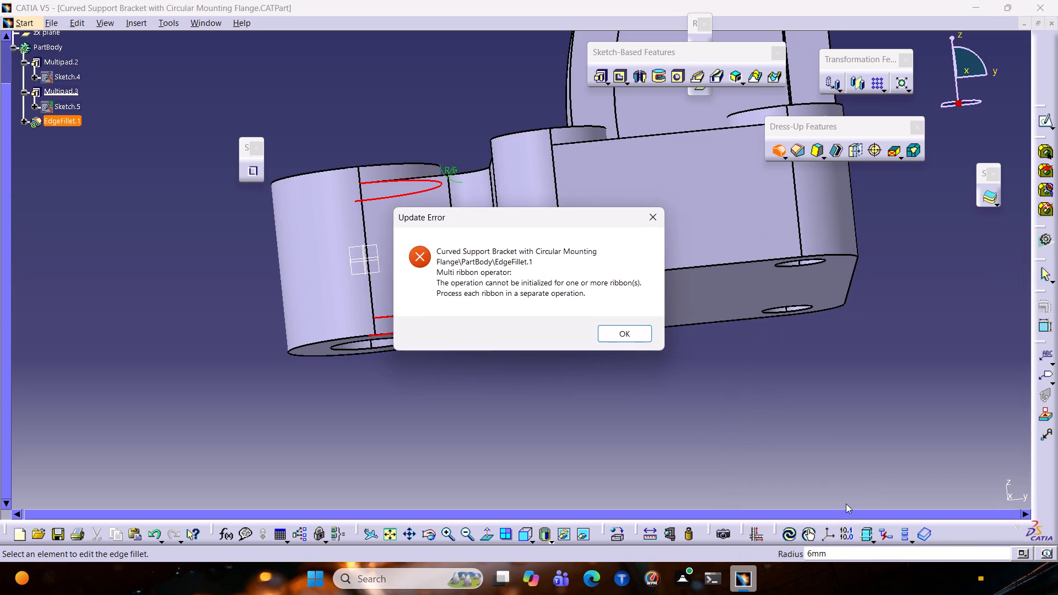
left_click(618, 333)
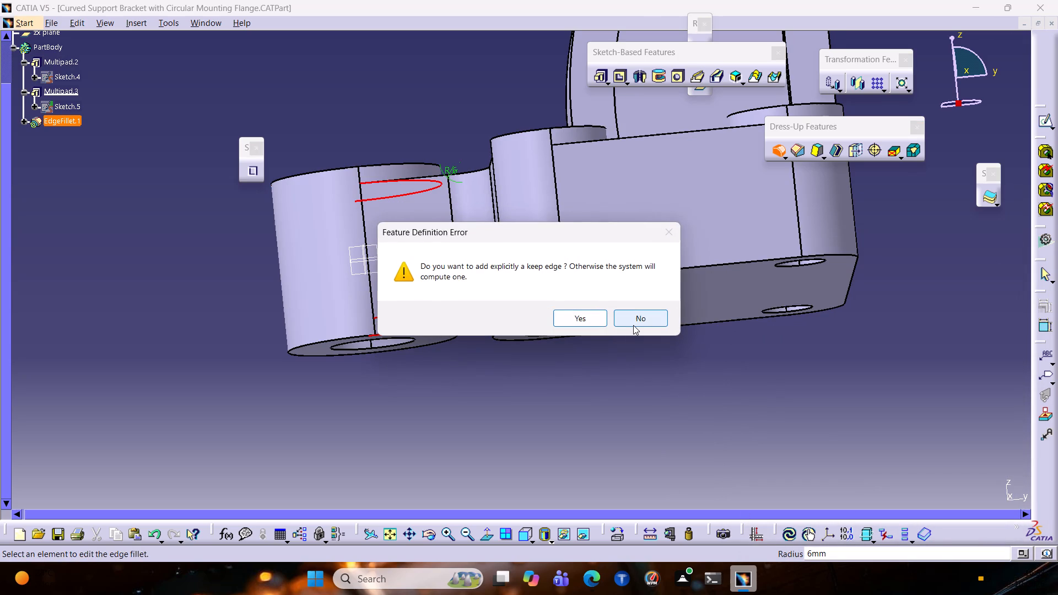
double_click(635, 318)
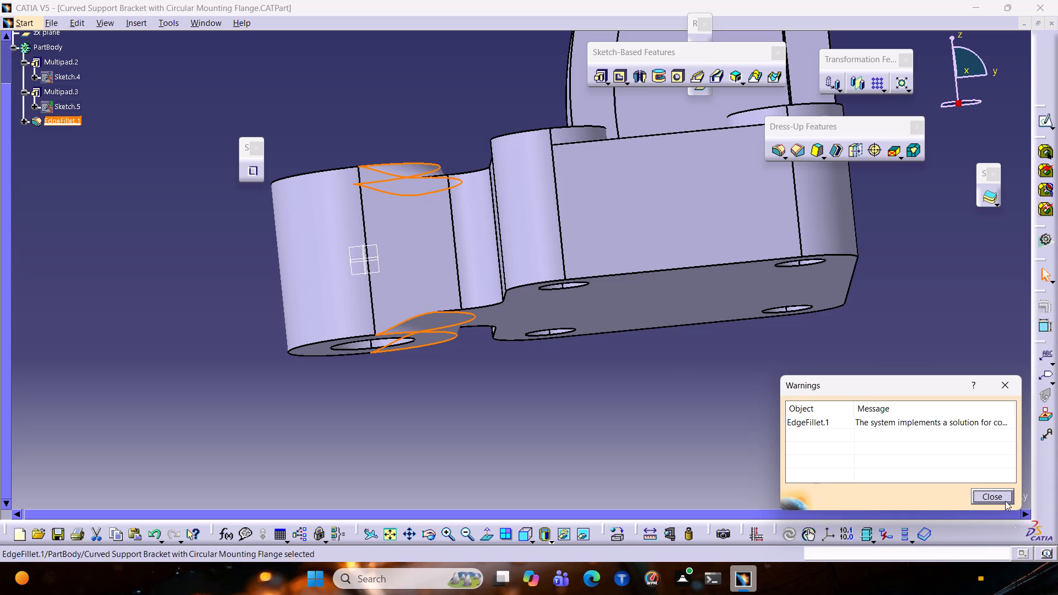
left_click(919, 310)
left_click(1005, 383)
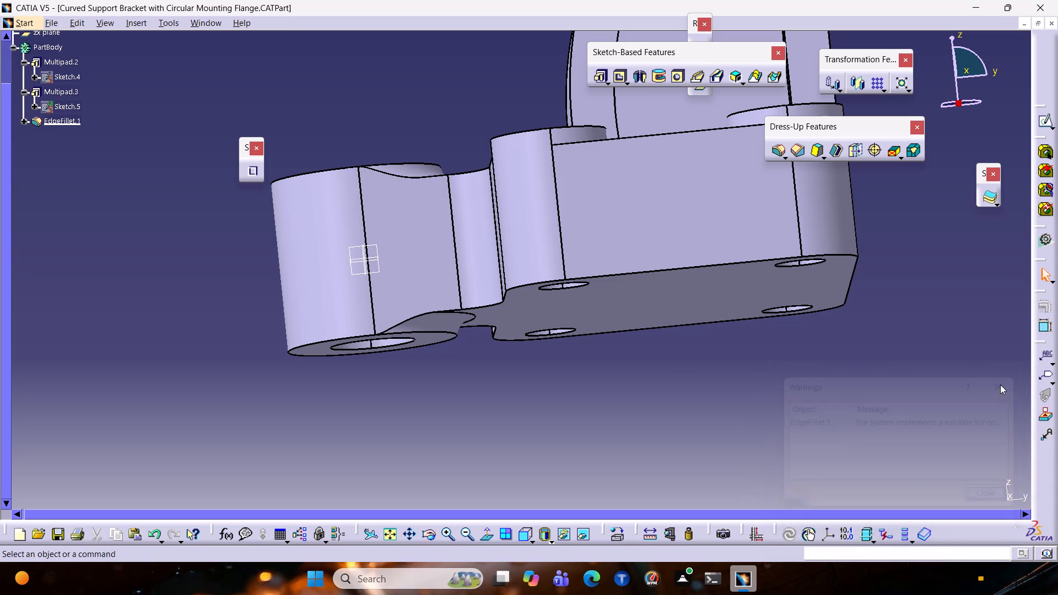
middle_click_drag(447, 99, 457, 199)
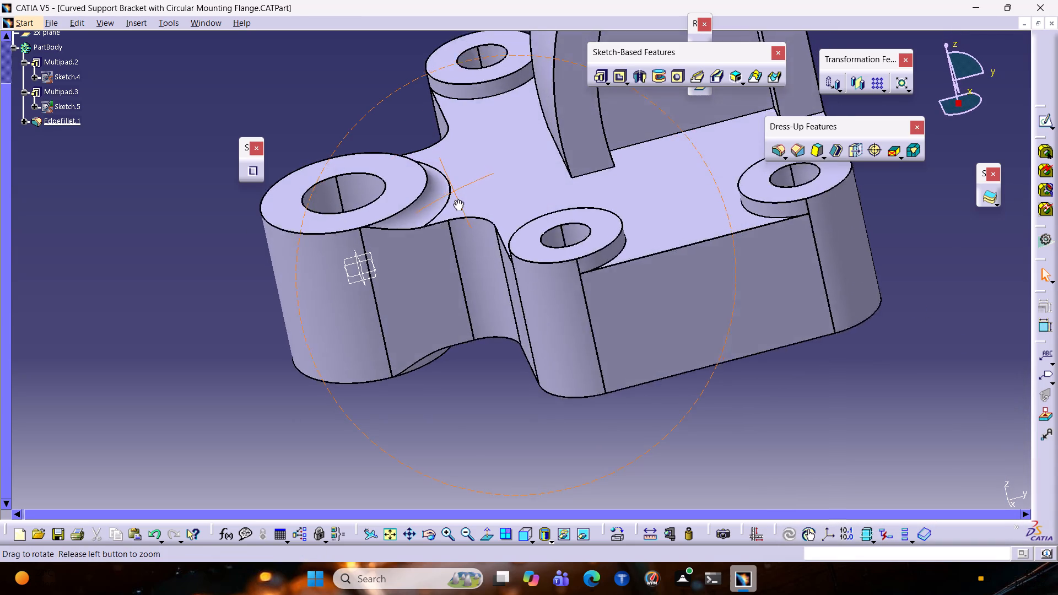
middle_click_drag(457, 199, 420, 248)
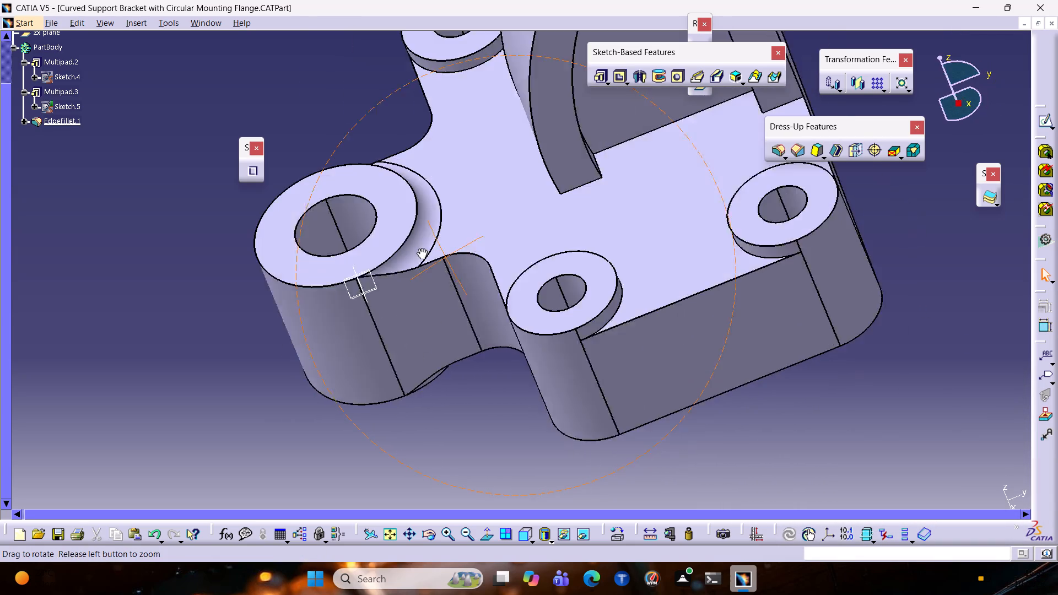
Start a sketch on the yz plane and project the base plate's straight bottom edge into it.
middle_click_drag(420, 248, 433, 268)
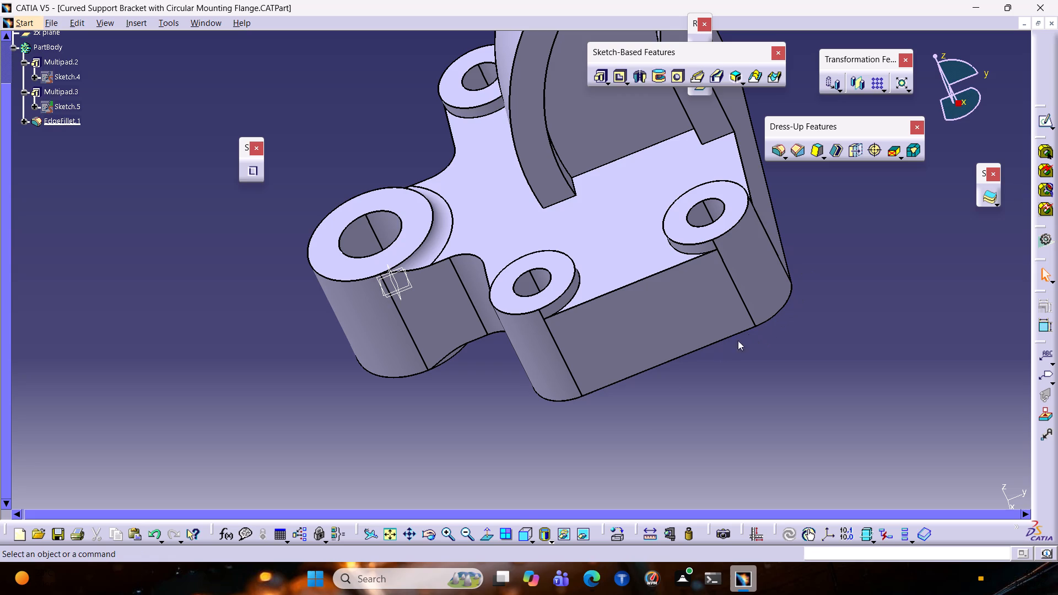
scroll(74, 84, "up", 1)
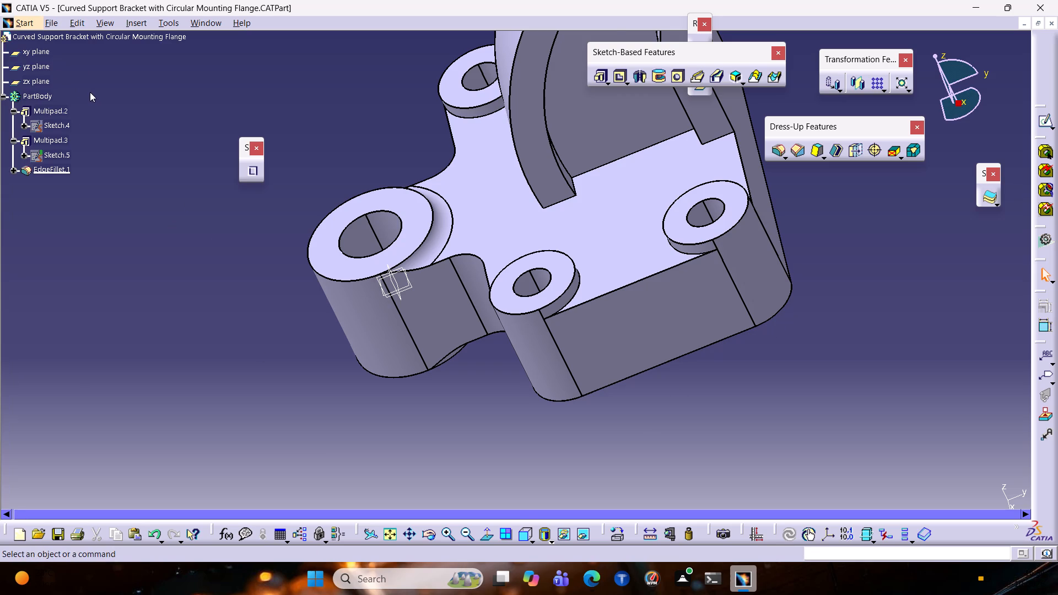
left_click(27, 66)
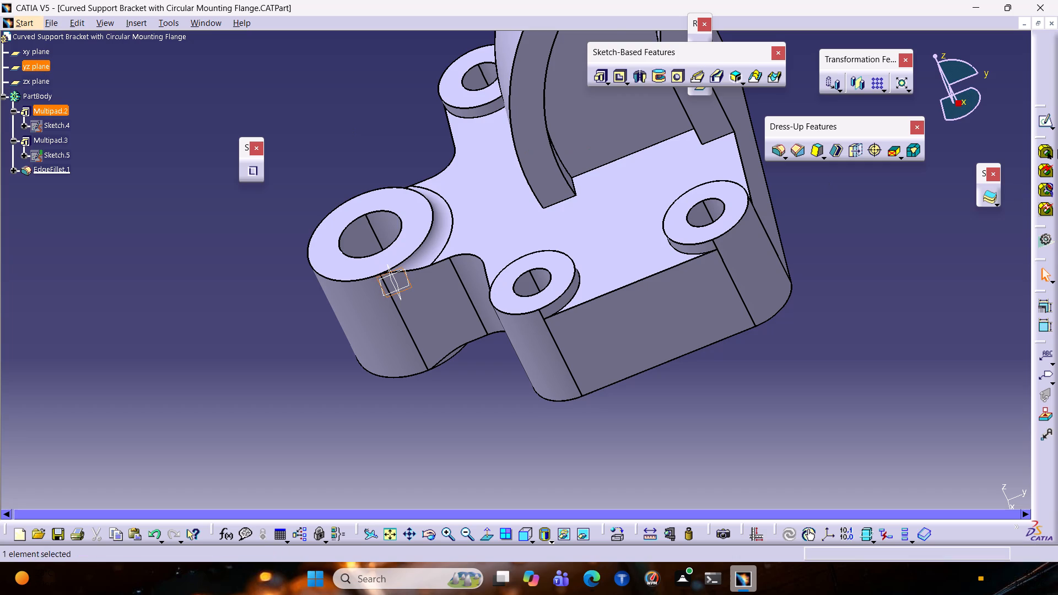
left_click(1040, 125)
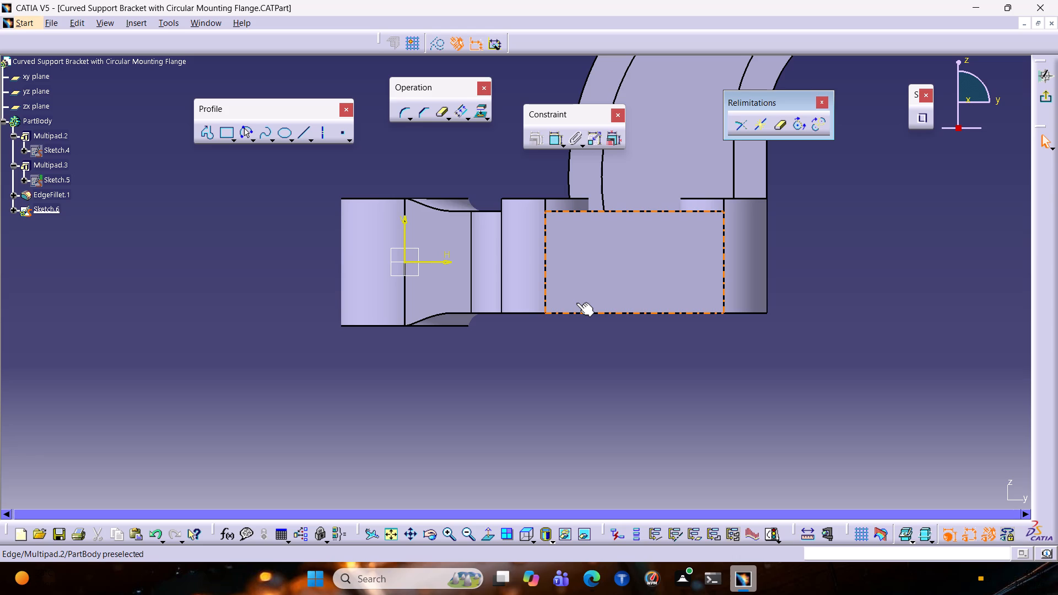
left_click(577, 333)
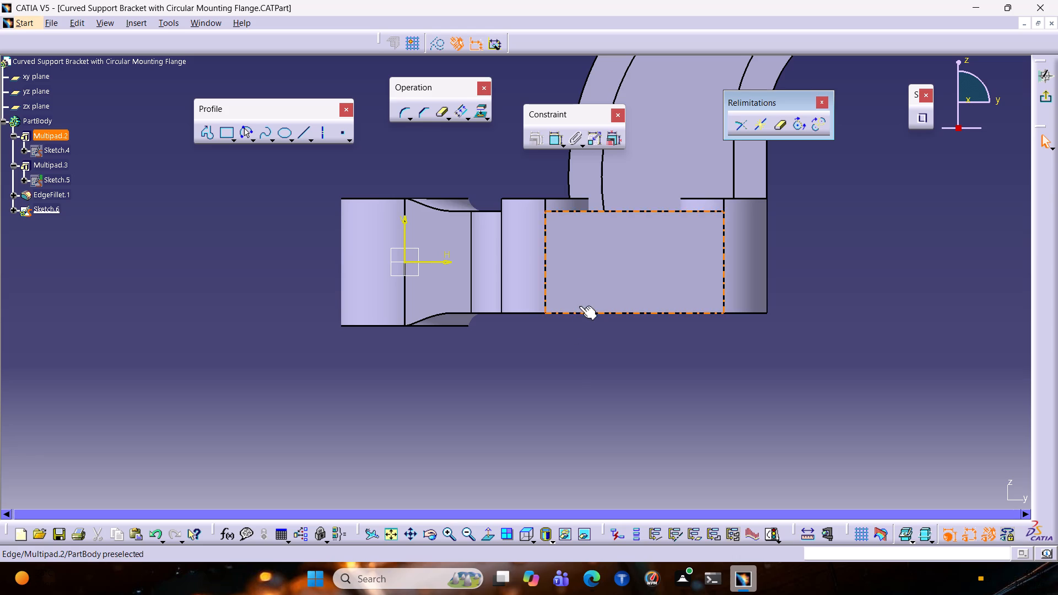
left_click(574, 315)
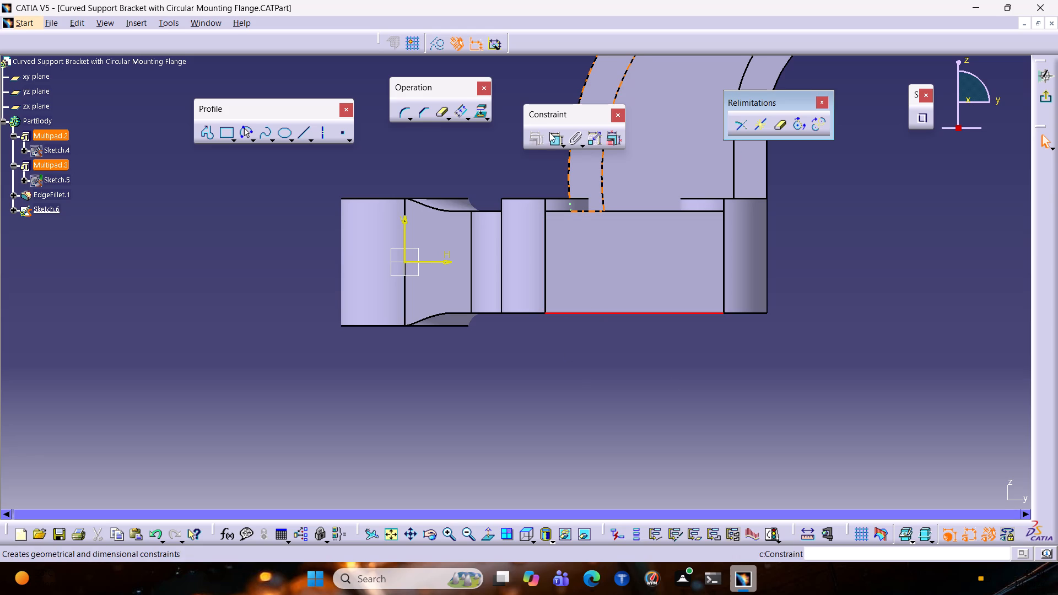
left_click(552, 137)
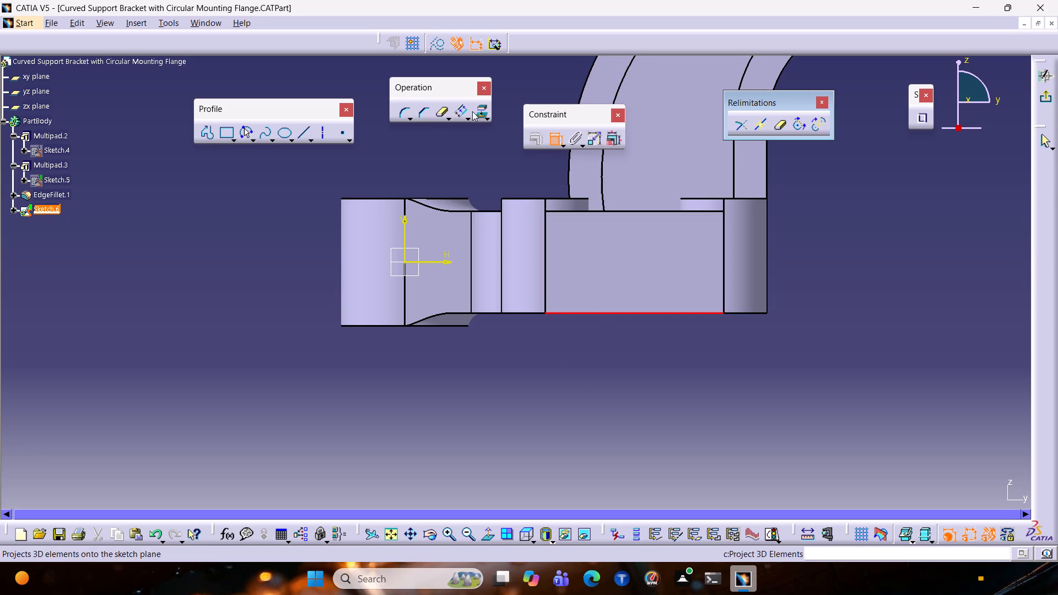
double_click(481, 109)
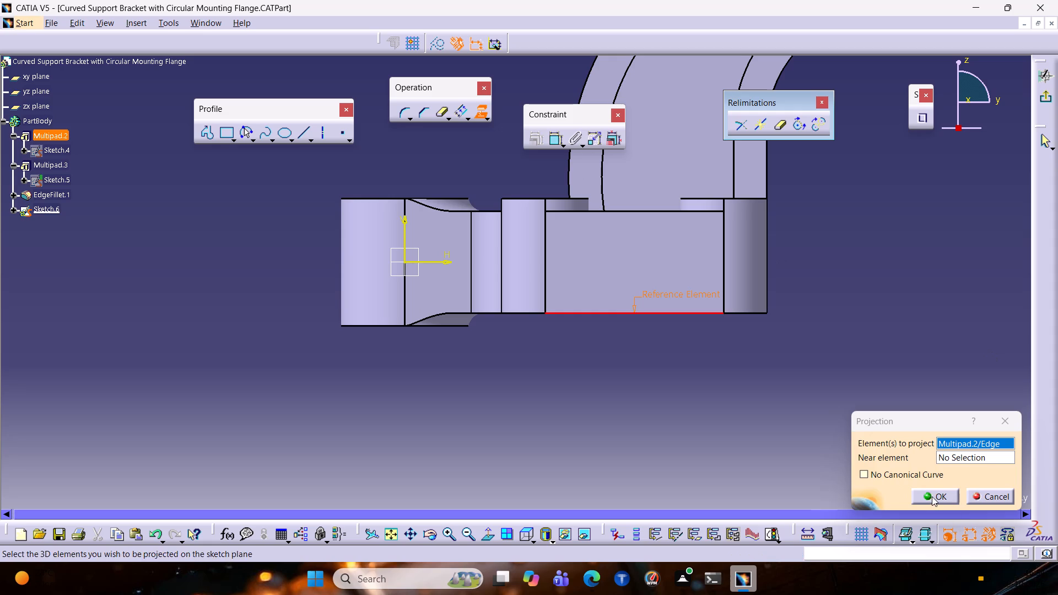
left_click(932, 496)
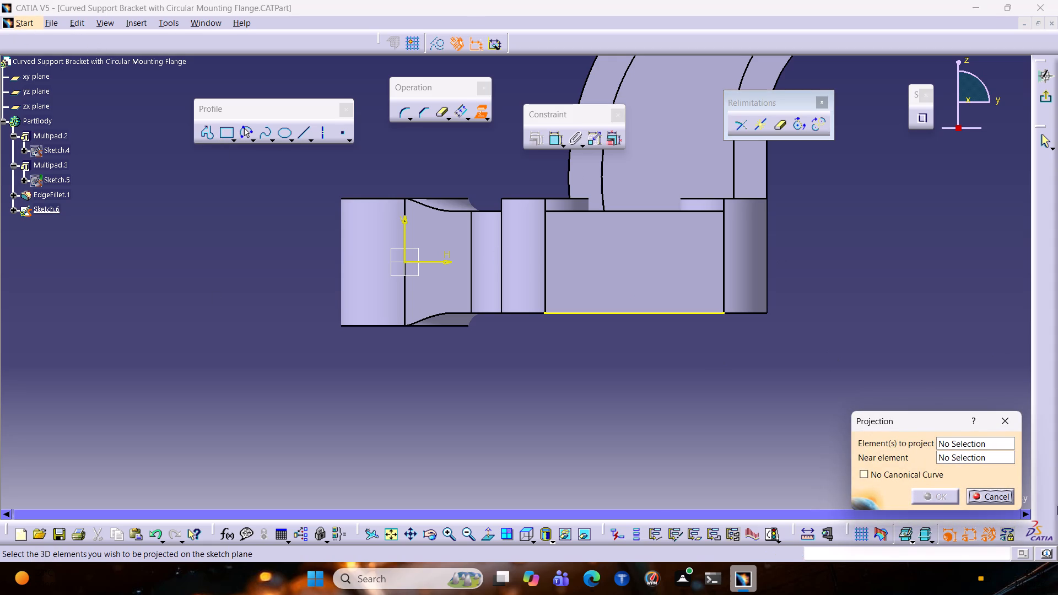
left_click(1000, 428)
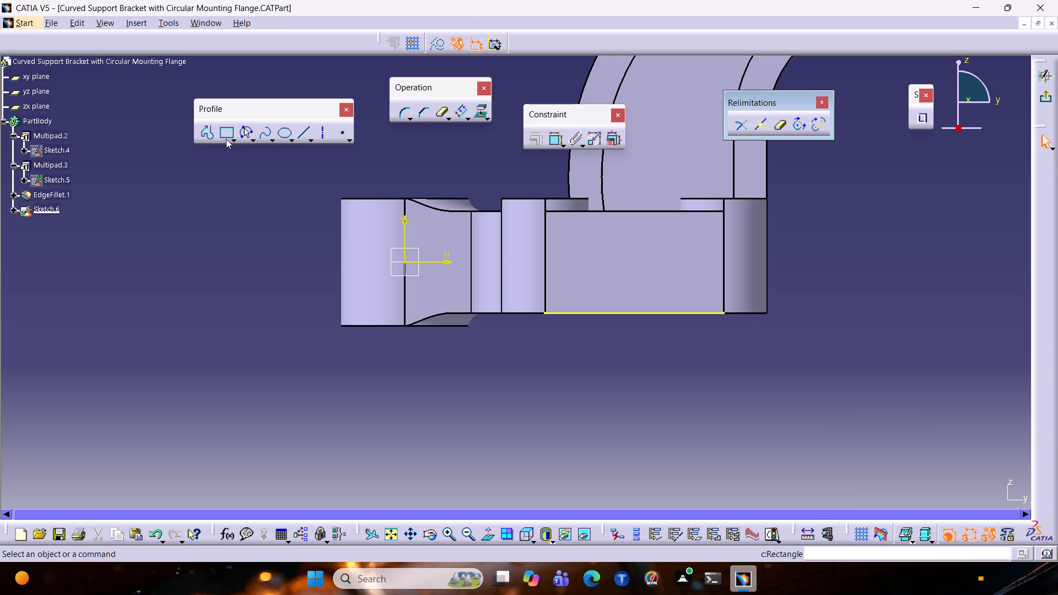
Sketch a small rectangle about 10.5 mm high hanging down from the projected bottom edge line.
left_click(224, 130)
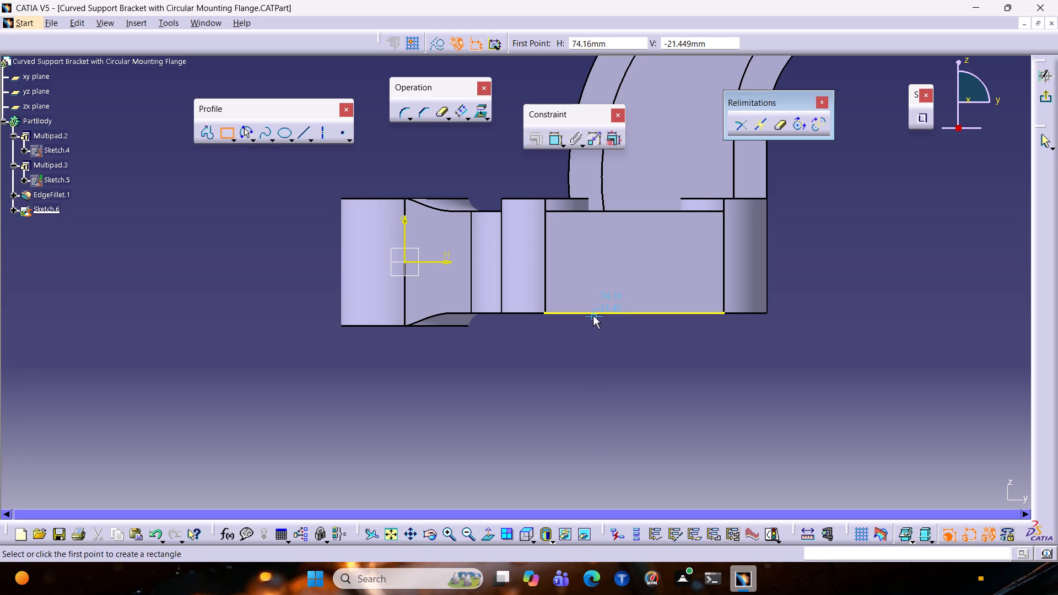
left_click(592, 315)
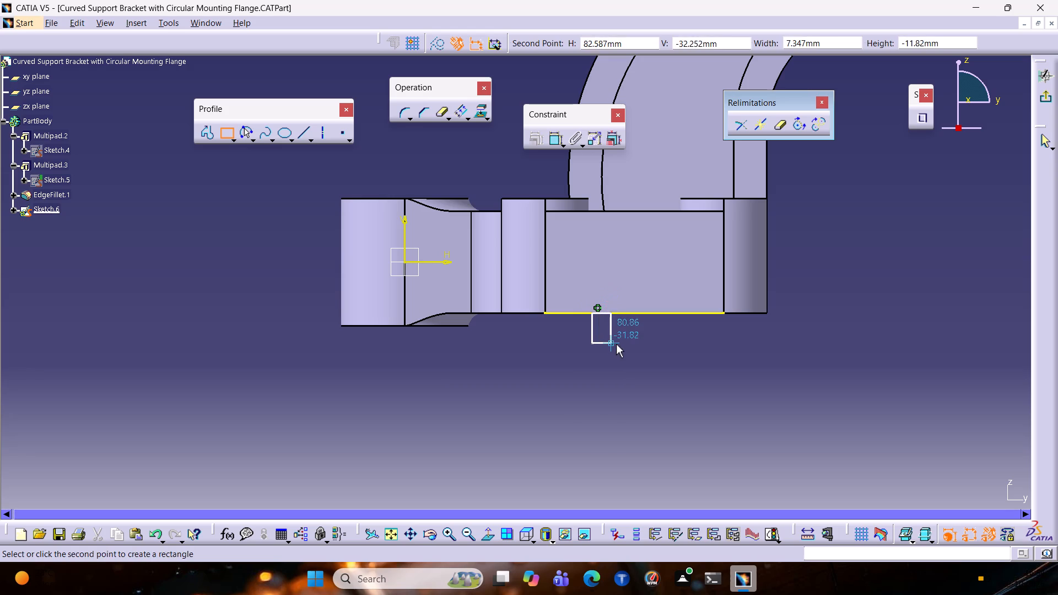
left_click(619, 338)
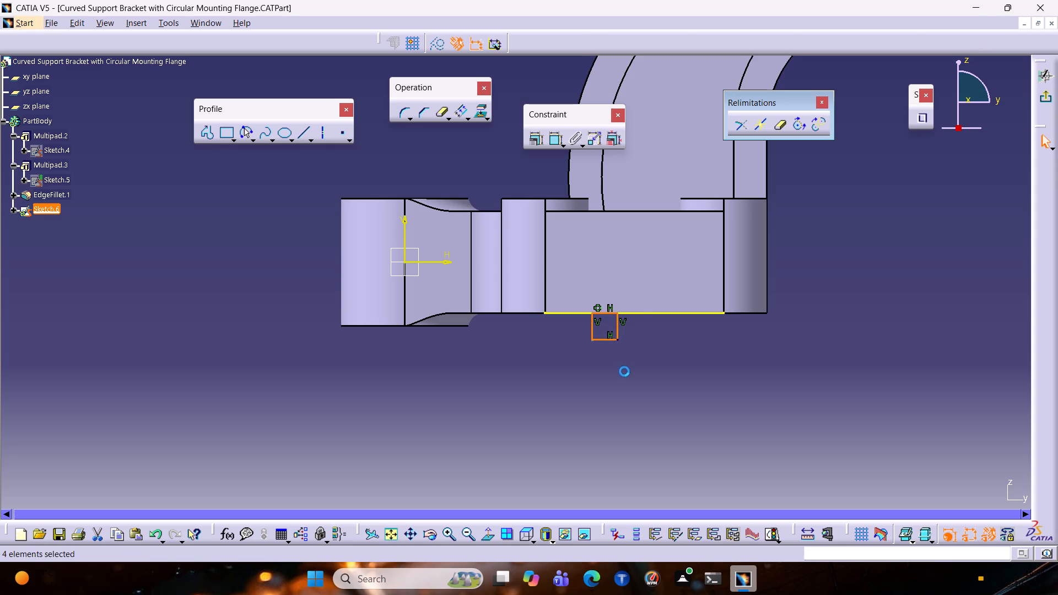
middle_click_drag(619, 390, 650, 349, "ctrl")
left_click(615, 393)
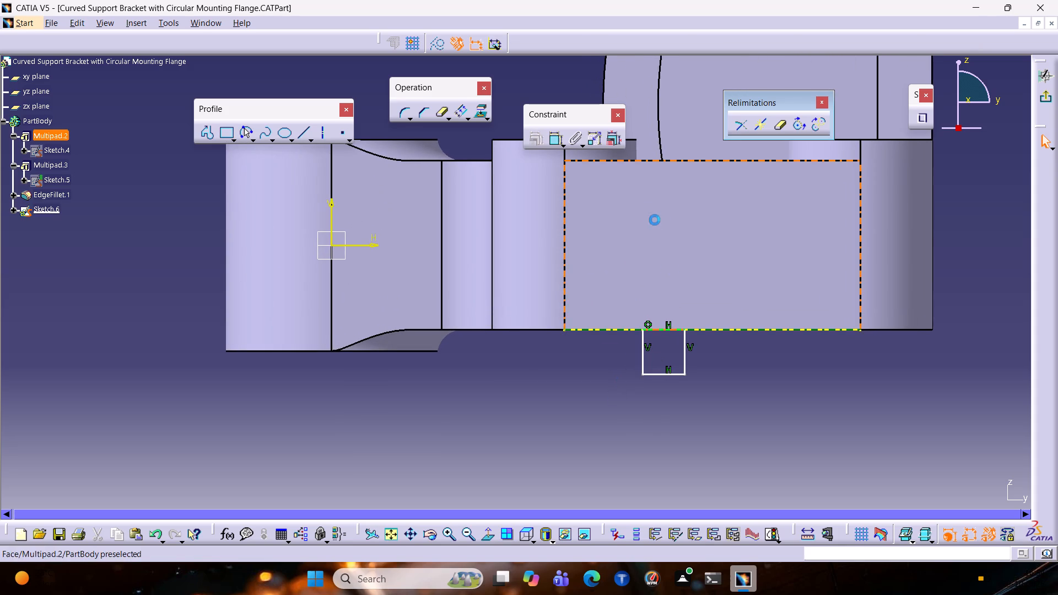
Dimension the rectangle's width and set it to 12 mm.
left_click(553, 139)
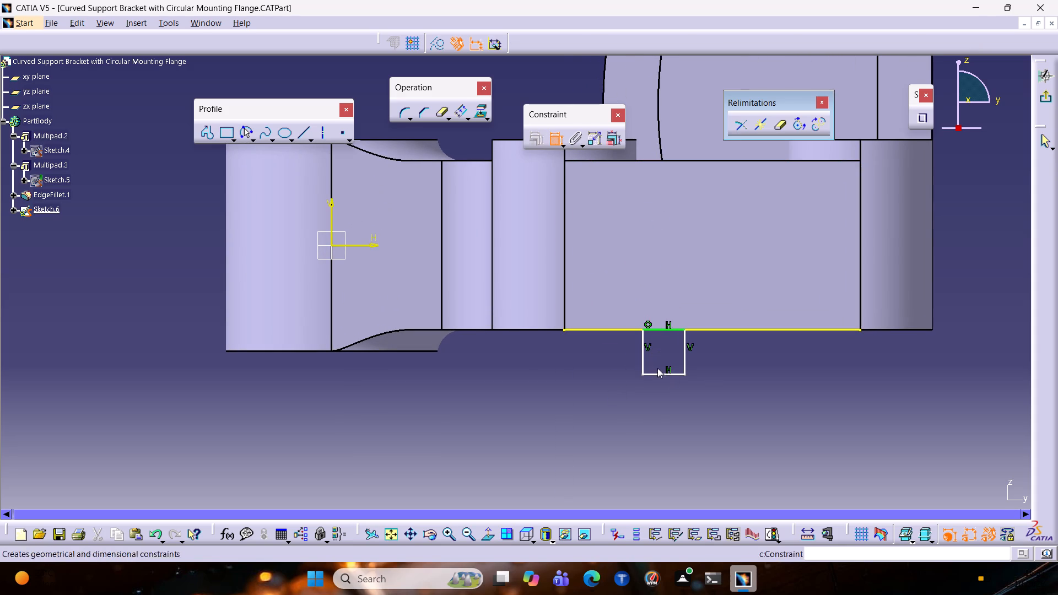
left_click(657, 374)
left_click(654, 375)
left_click(675, 423)
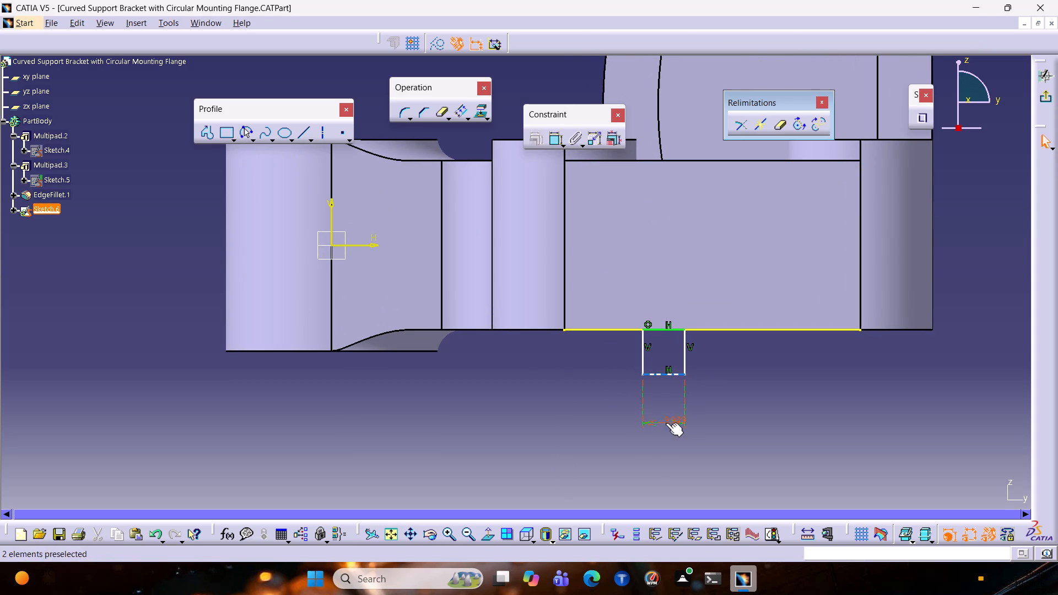
double_click(669, 418)
type("12")
key("Return")
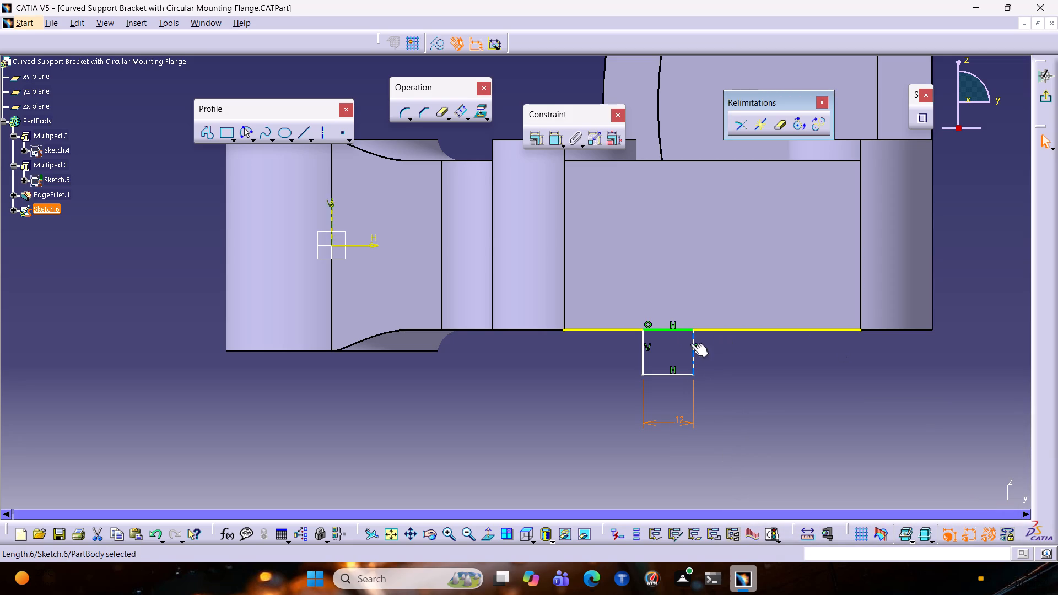
Dimension the rectangle's height, set it to 10 mm, and exit the sketch.
left_click(644, 352)
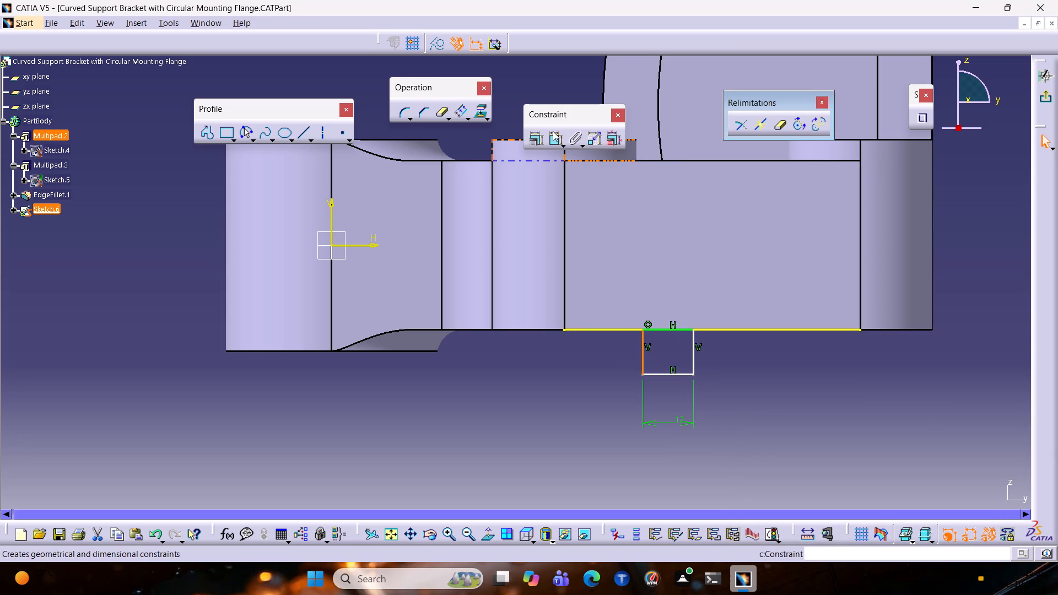
left_click(554, 136)
left_click(606, 361)
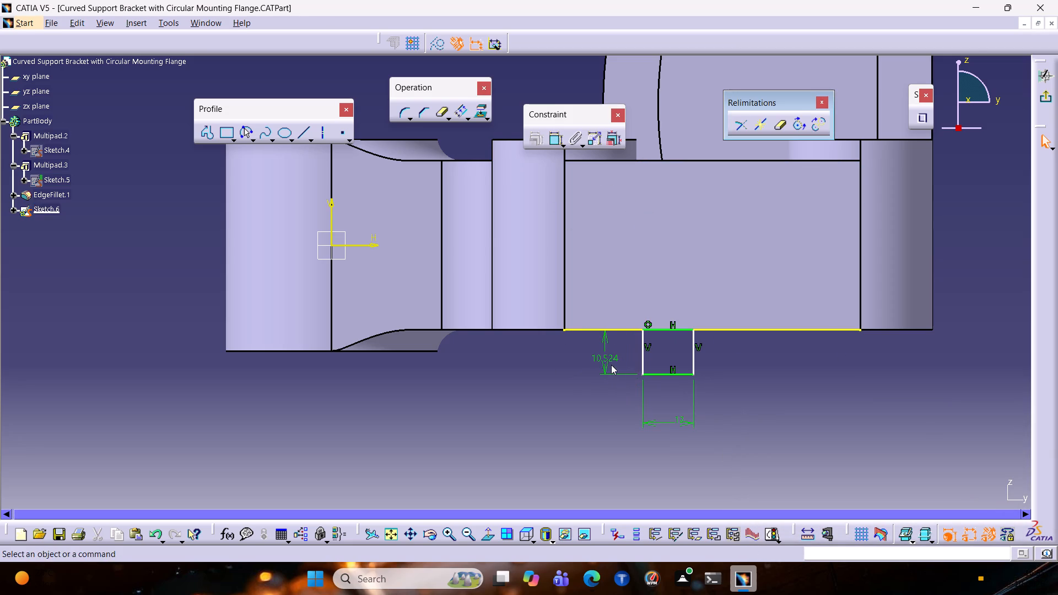
double_click(608, 355)
type("10")
key("Return")
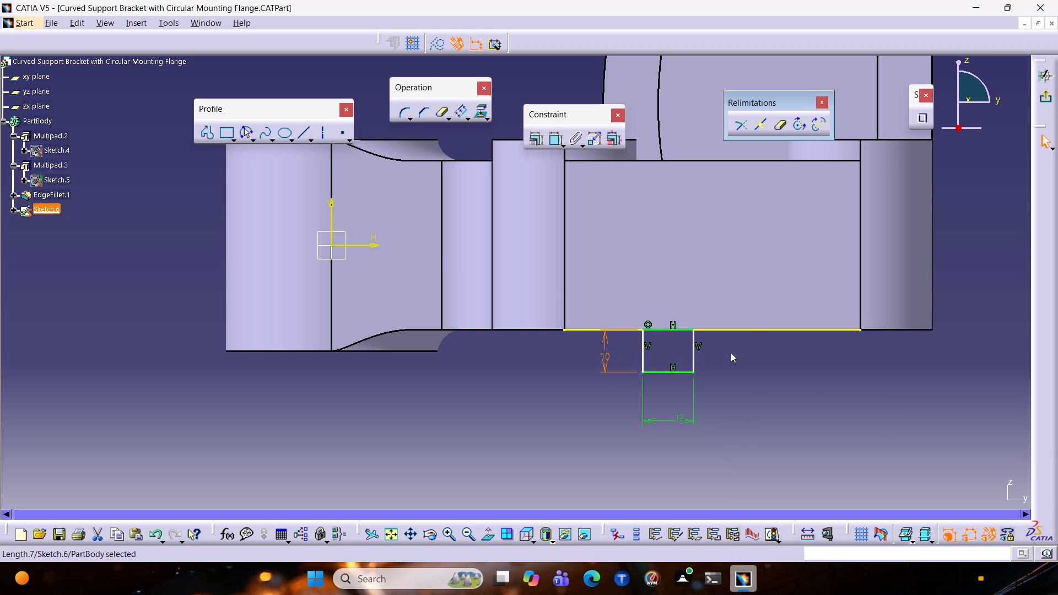
left_click(733, 353)
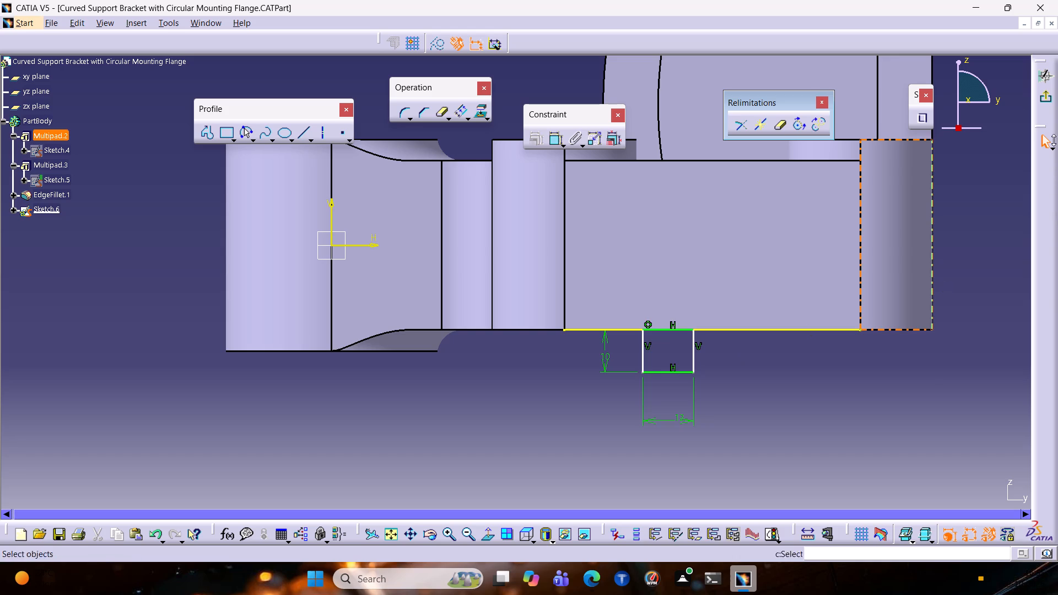
left_click(1039, 101)
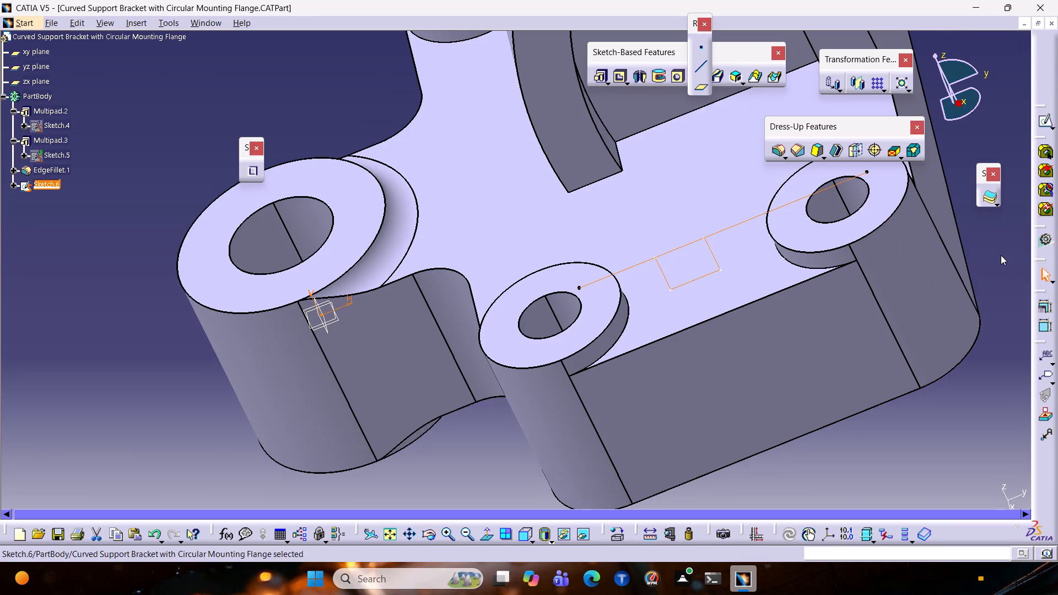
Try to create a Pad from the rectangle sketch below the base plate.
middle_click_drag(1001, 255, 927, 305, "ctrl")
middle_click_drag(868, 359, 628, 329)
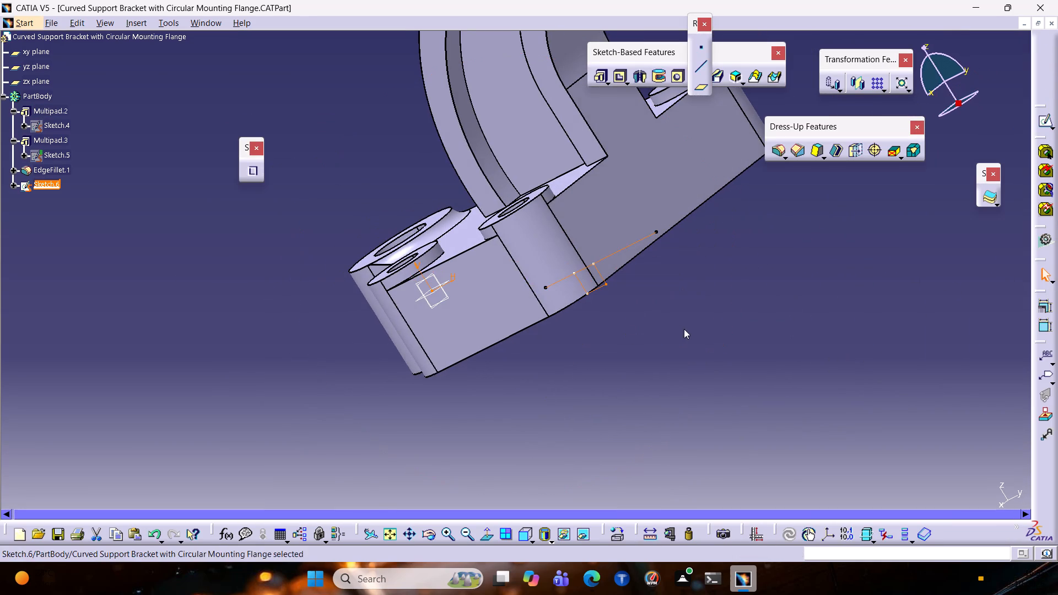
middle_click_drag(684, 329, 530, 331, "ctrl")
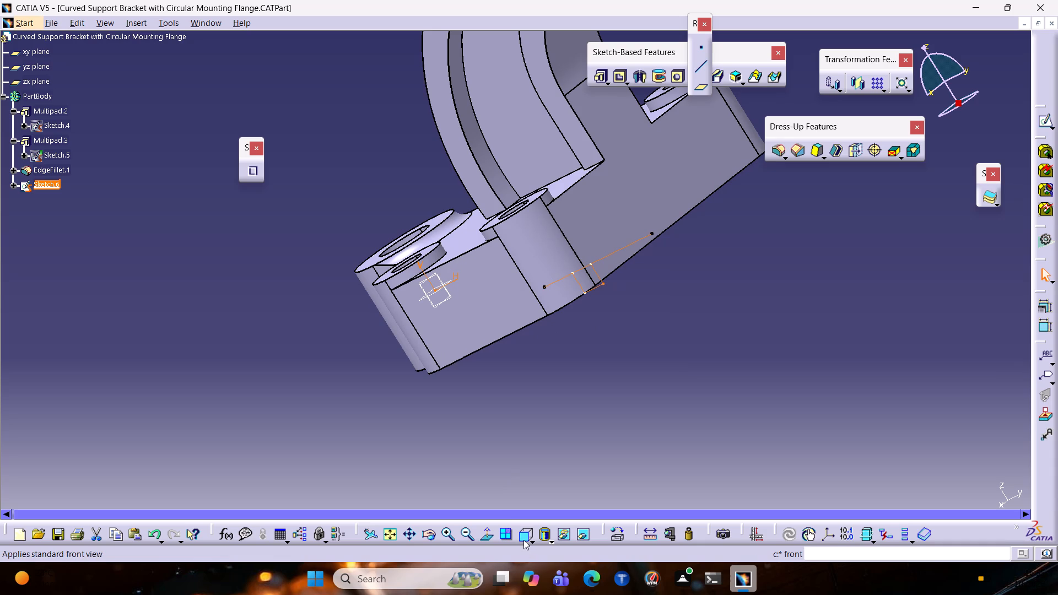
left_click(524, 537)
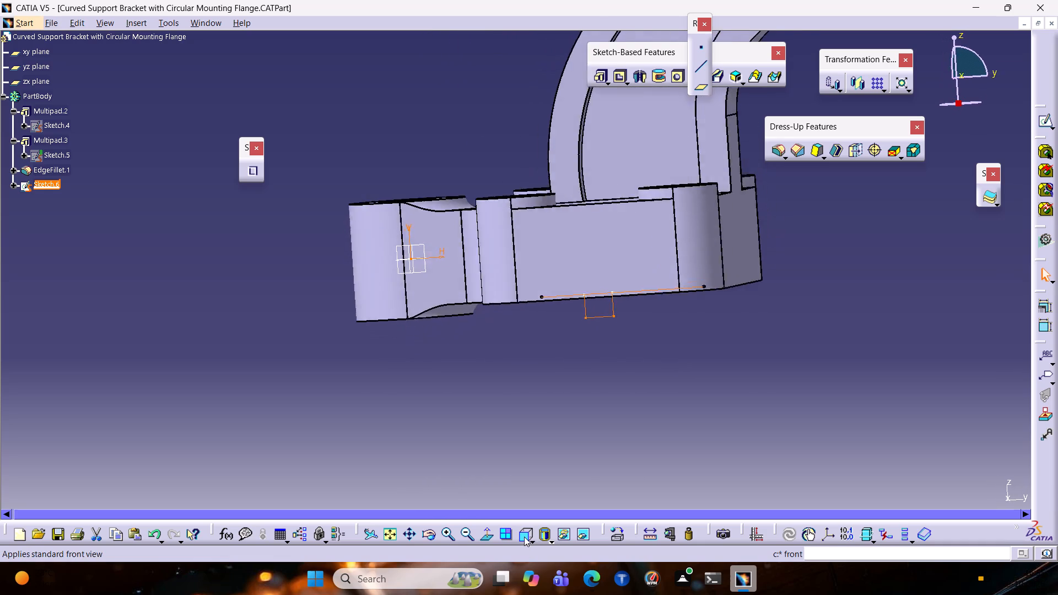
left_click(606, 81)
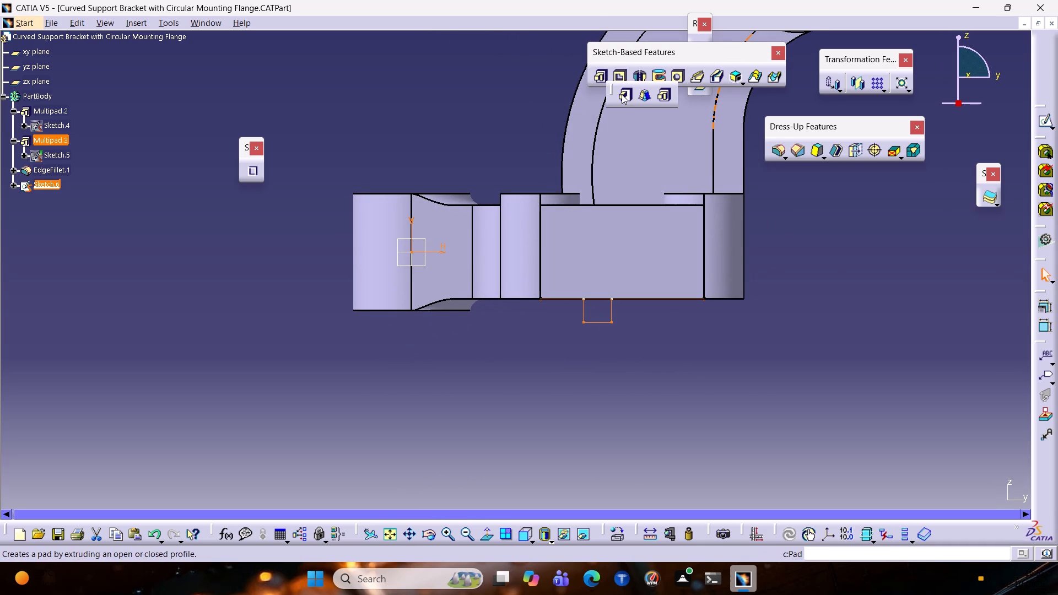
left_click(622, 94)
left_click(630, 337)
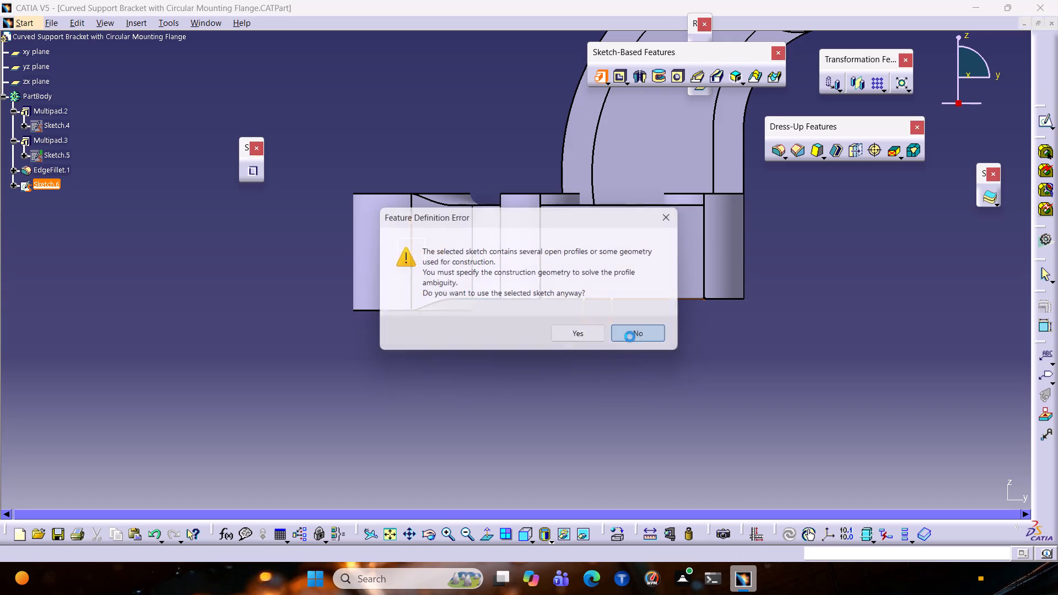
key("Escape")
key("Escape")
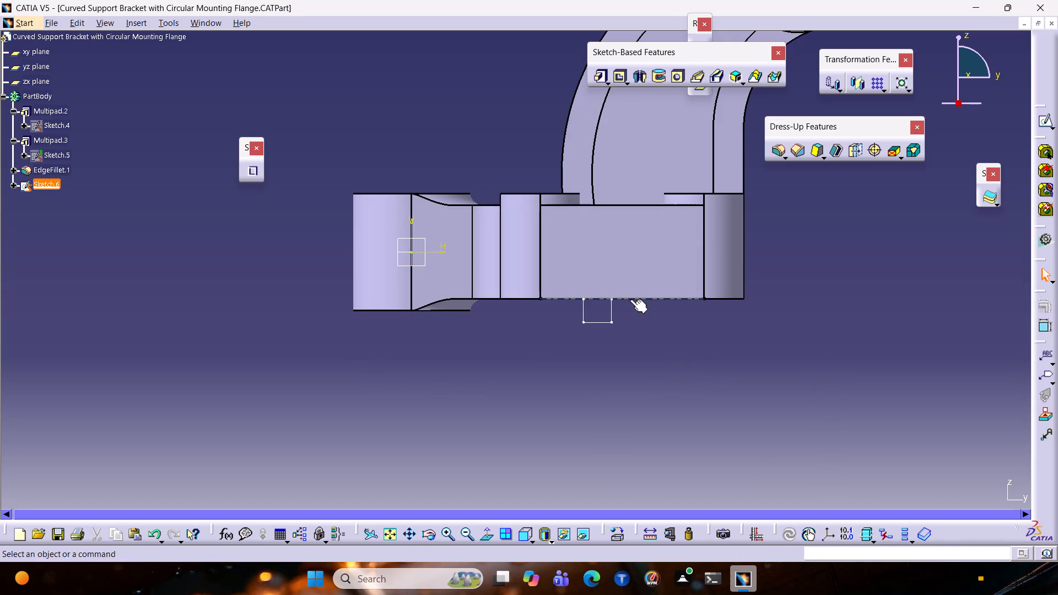
Reopen the rectangle sketch, Quick Trim the projected line on both sides of the rectangle, and exit the sketch.
left_click(630, 299)
double_click(630, 299)
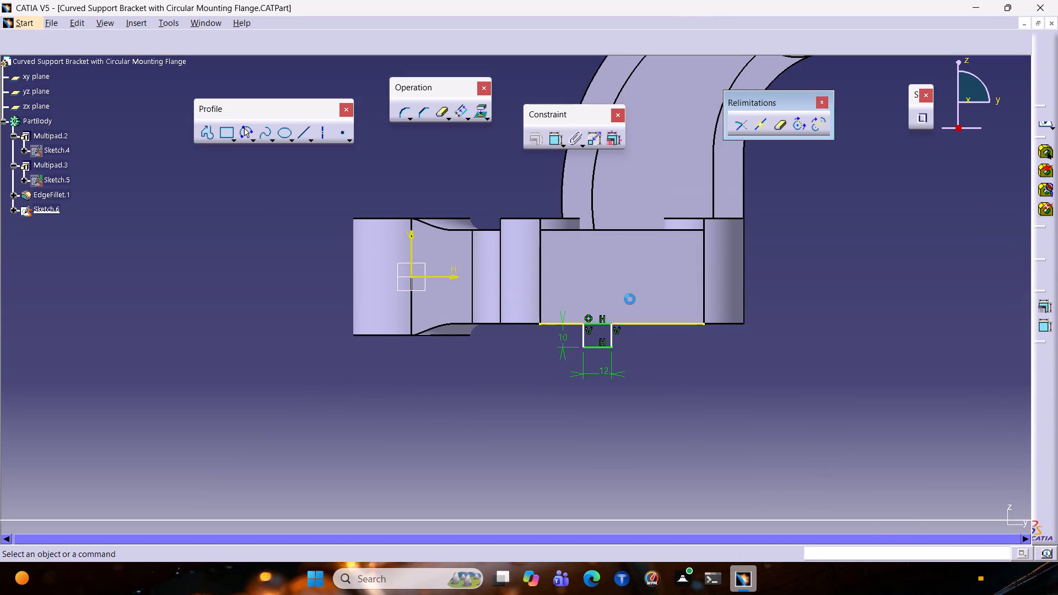
double_click(438, 112)
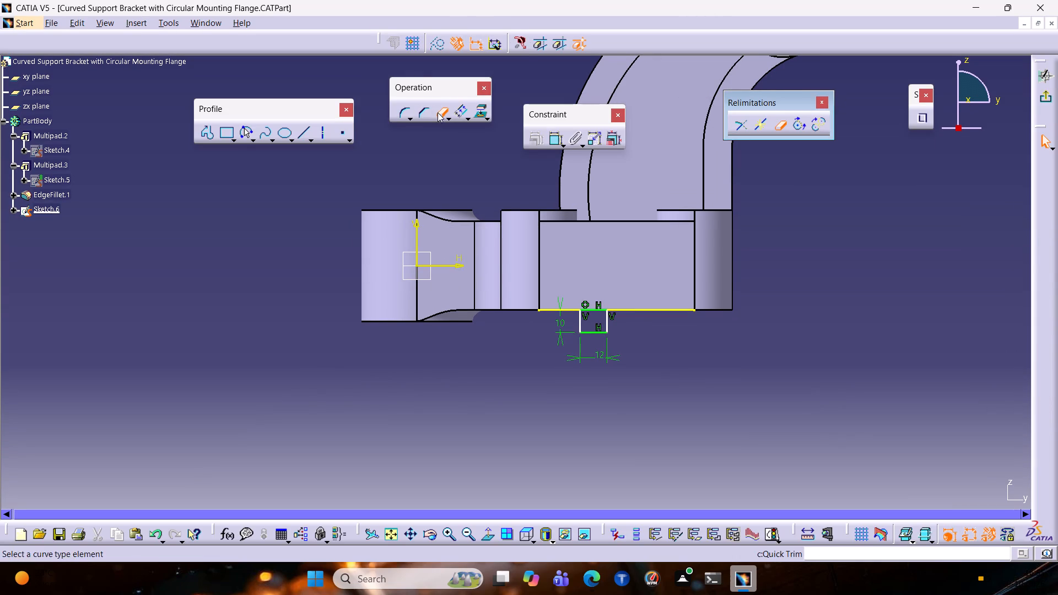
left_click(535, 40)
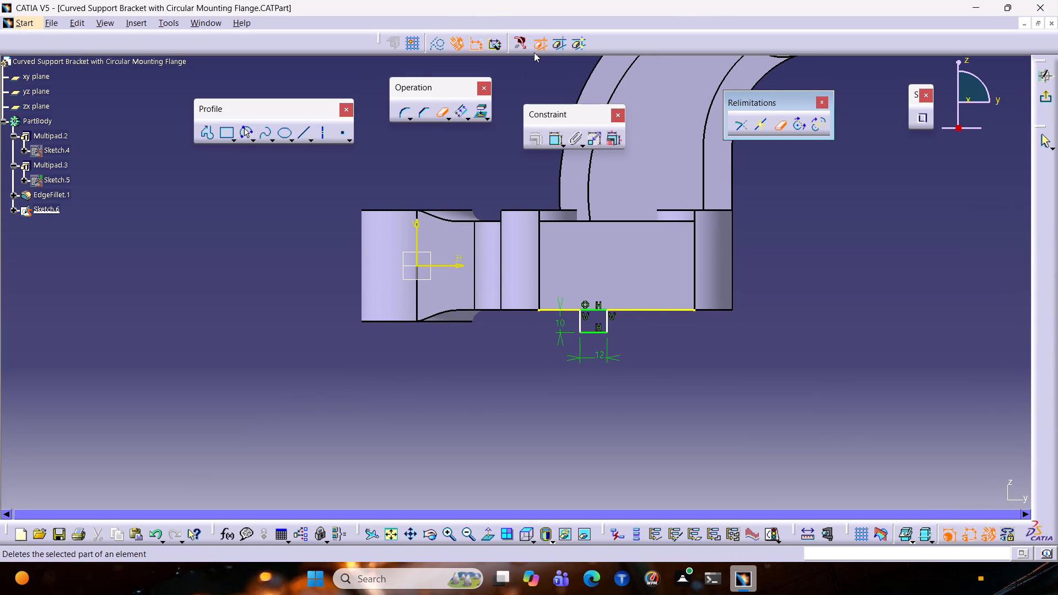
left_click(647, 309)
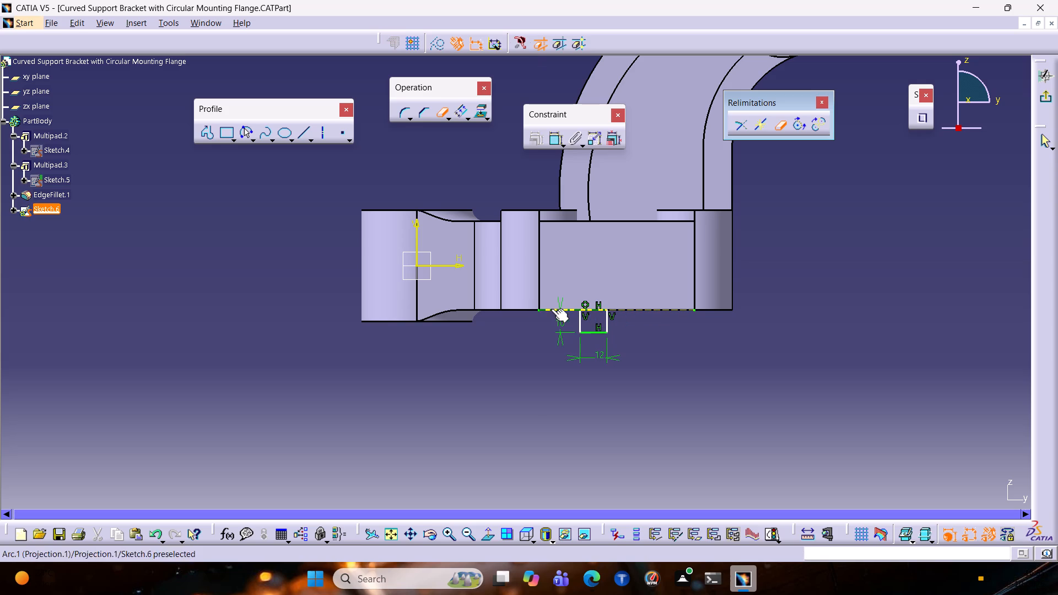
left_click(551, 309)
left_click(1049, 96)
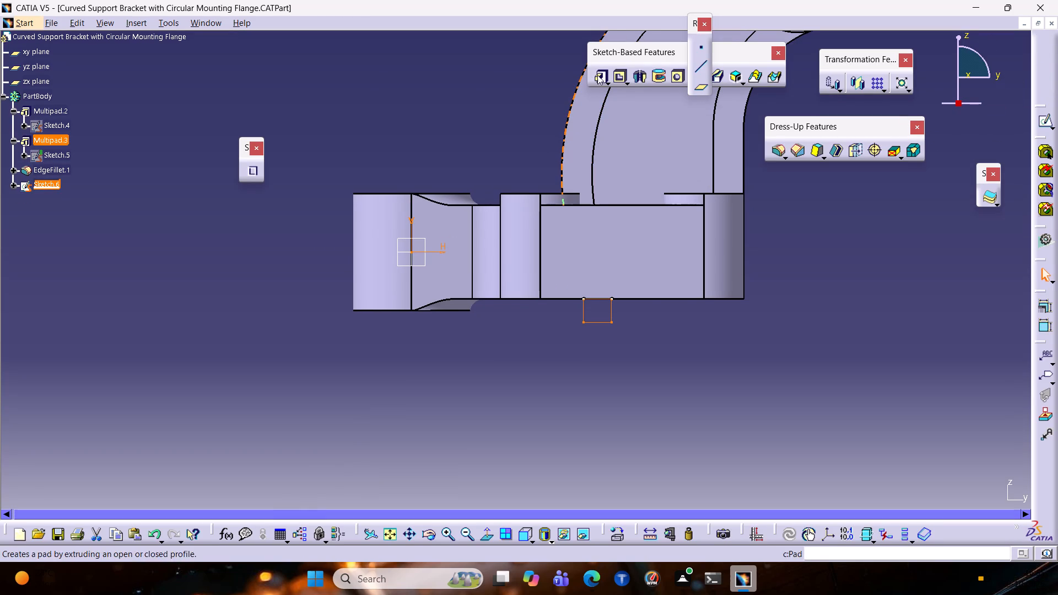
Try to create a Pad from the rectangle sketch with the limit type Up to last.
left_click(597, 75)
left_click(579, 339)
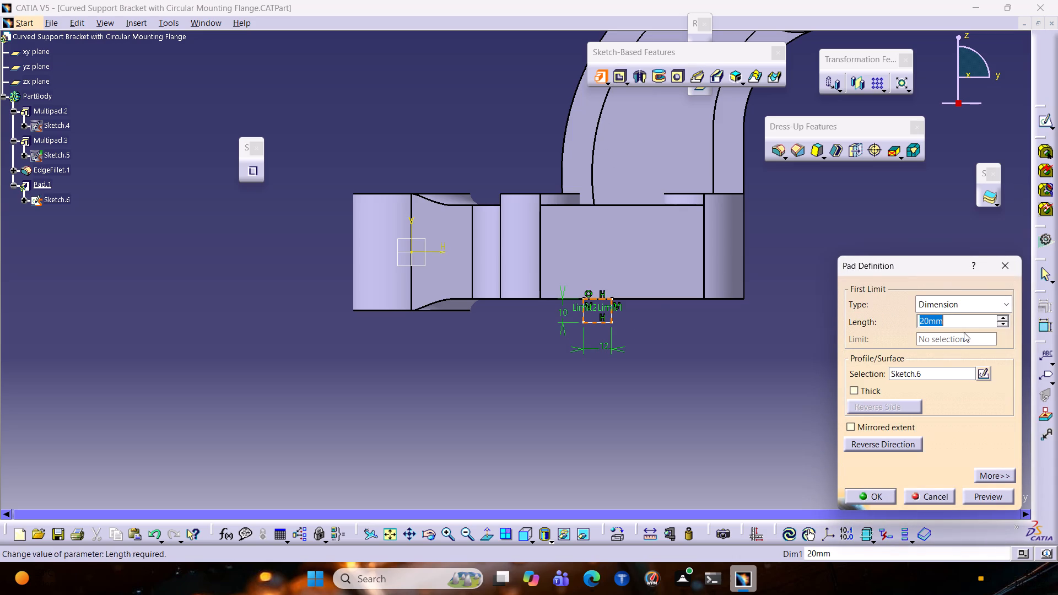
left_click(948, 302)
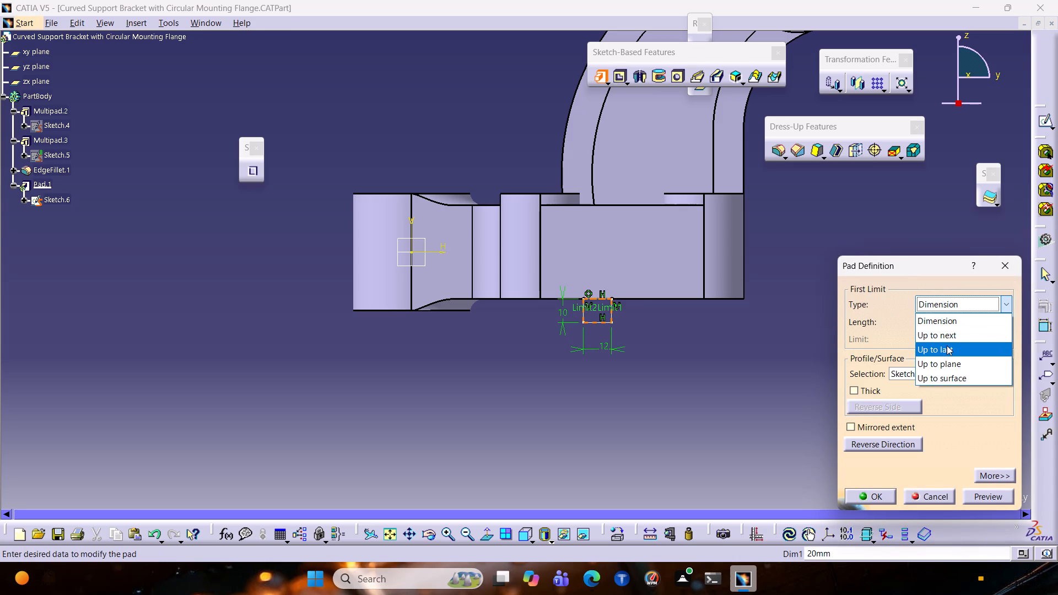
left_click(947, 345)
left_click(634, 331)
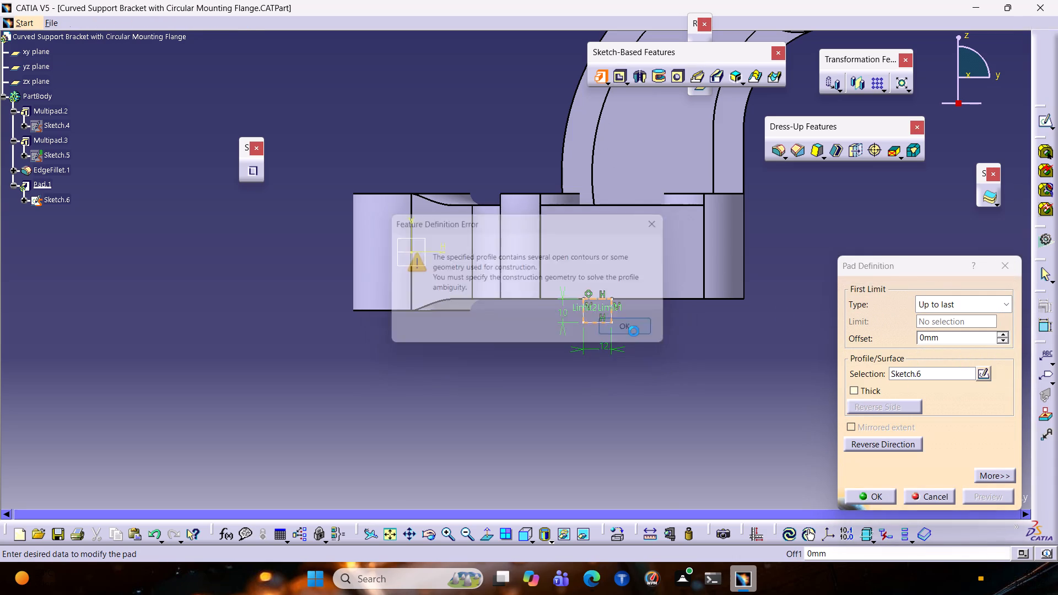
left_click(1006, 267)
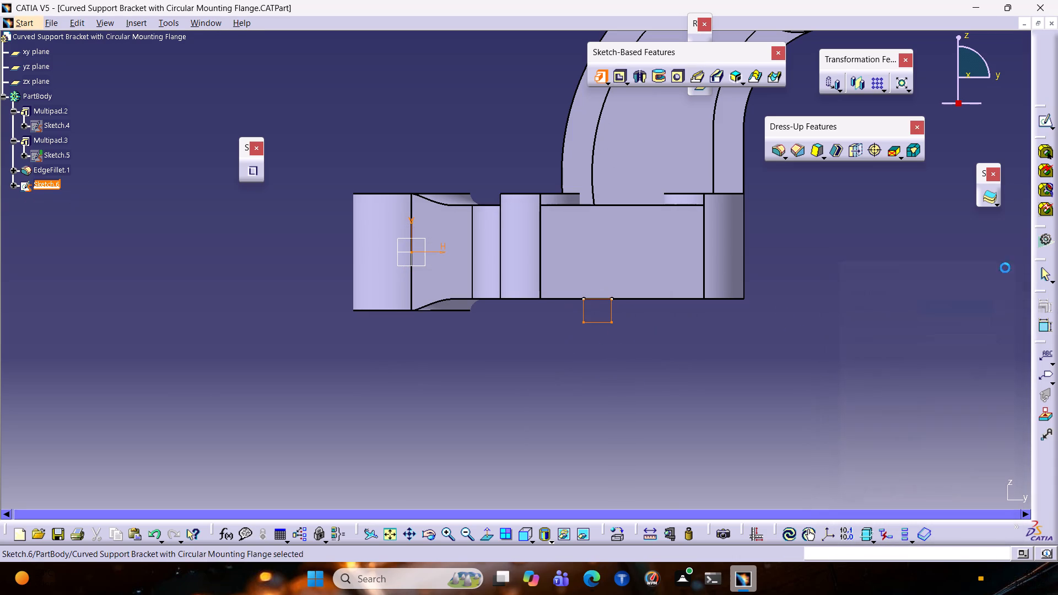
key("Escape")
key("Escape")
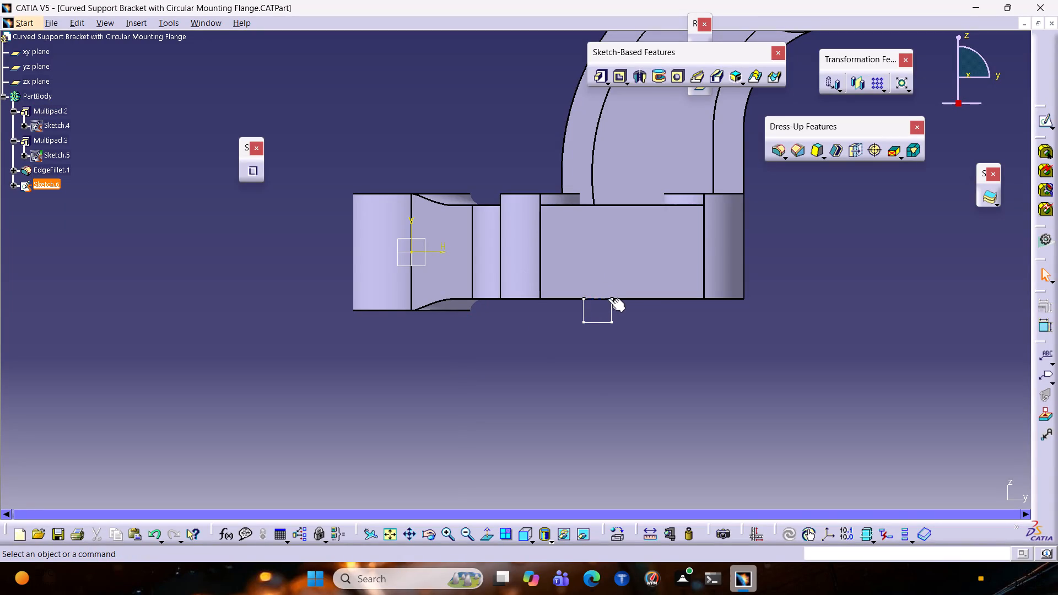
Reopen the rectangle sketch and delete the rectangle's upper line that overlaps the projected bottom edge of the base plate.
double_click(604, 298)
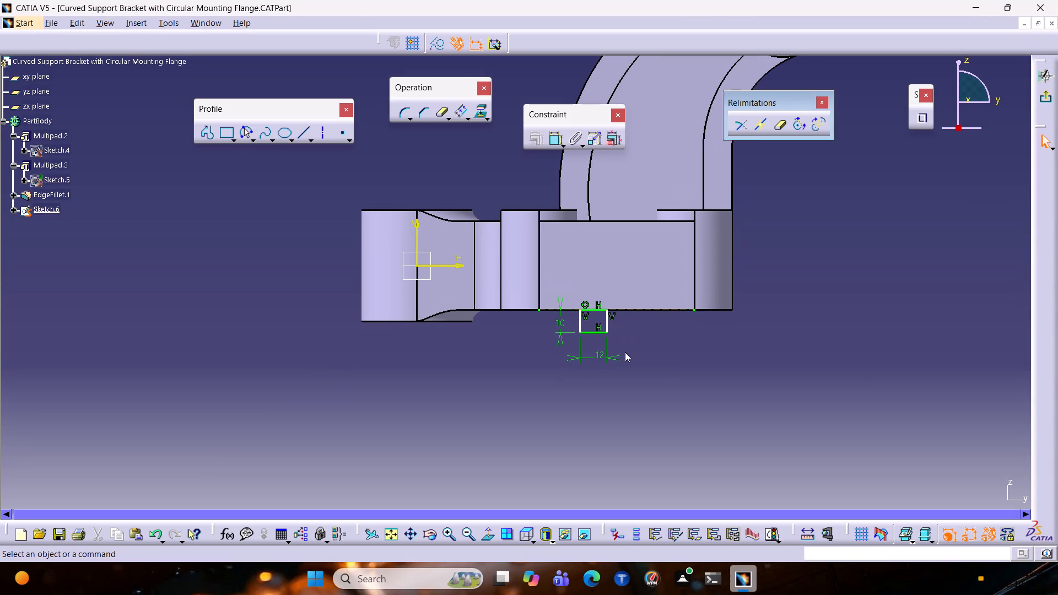
middle_click_drag(638, 352, 700, 317, "ctrl")
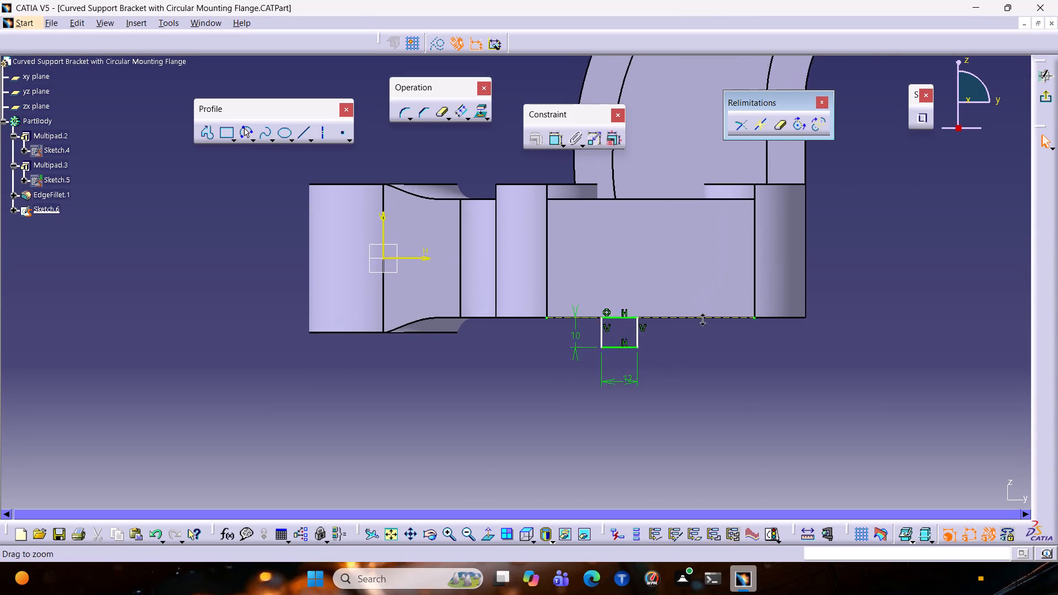
middle_click_drag(700, 317, 714, 309, "ctrl")
left_click(657, 326)
key("Delete")
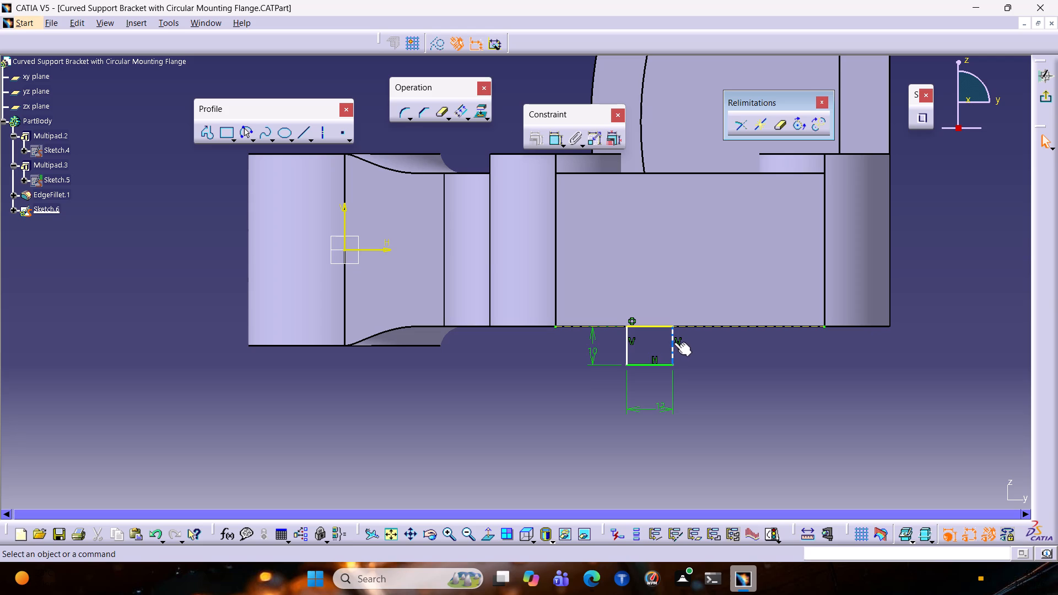
Reposition the rectangle along the base plate's bottom edge, with its nearer side about 69 mm from the sketch's vertical axis.
left_click_drag(674, 342, 573, 337)
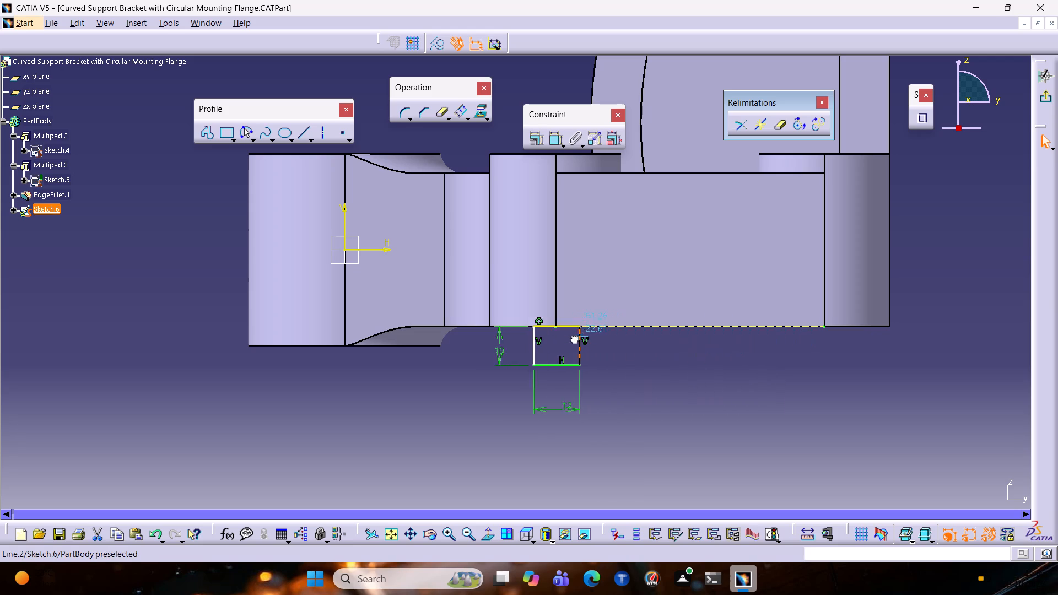
left_click_drag(573, 337, 630, 374)
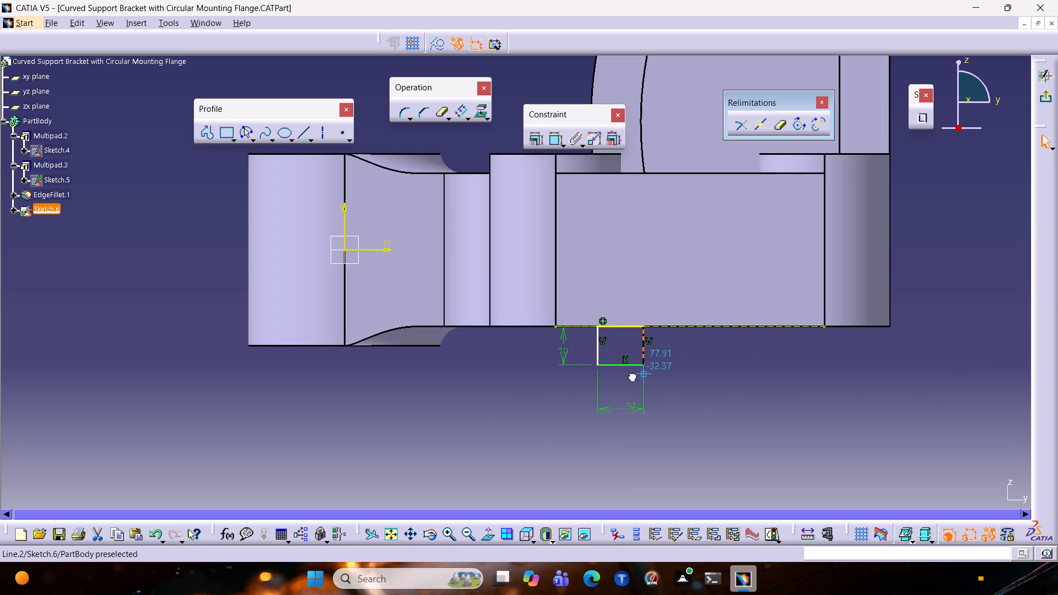
left_click_drag(630, 374, 631, 381)
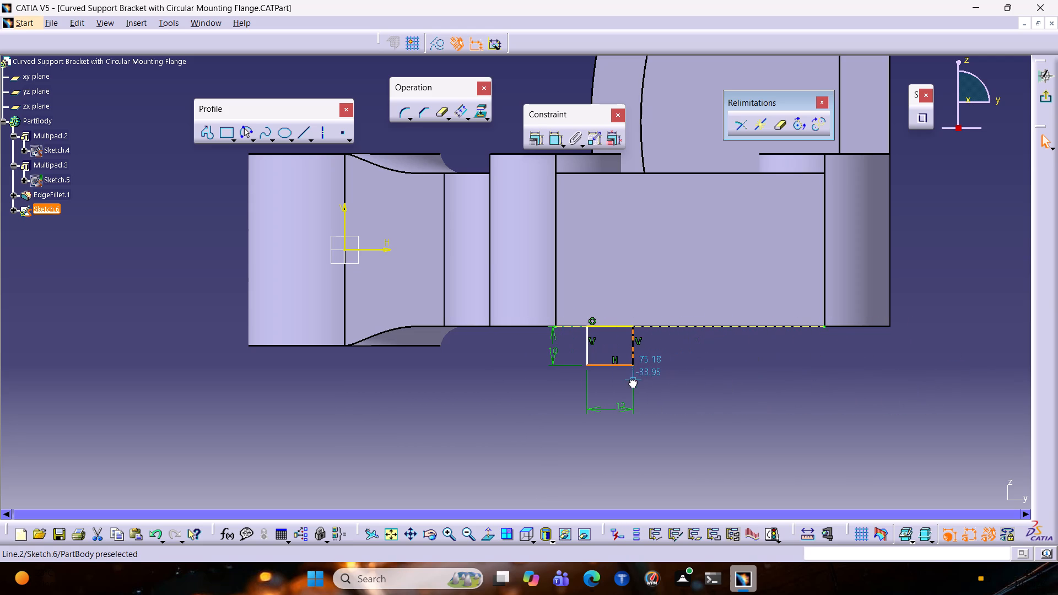
left_click_drag(631, 381, 657, 380)
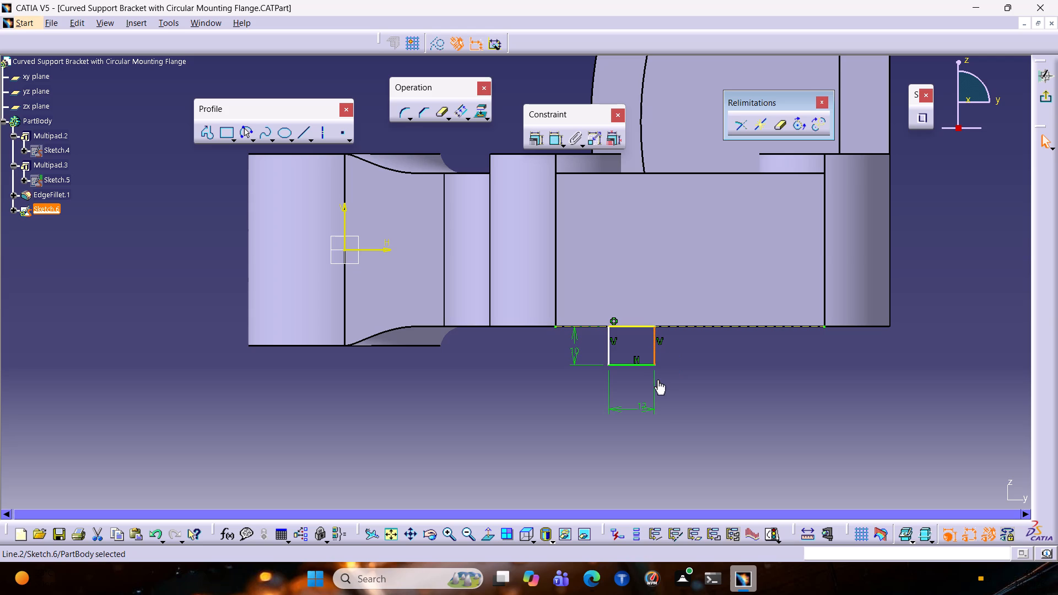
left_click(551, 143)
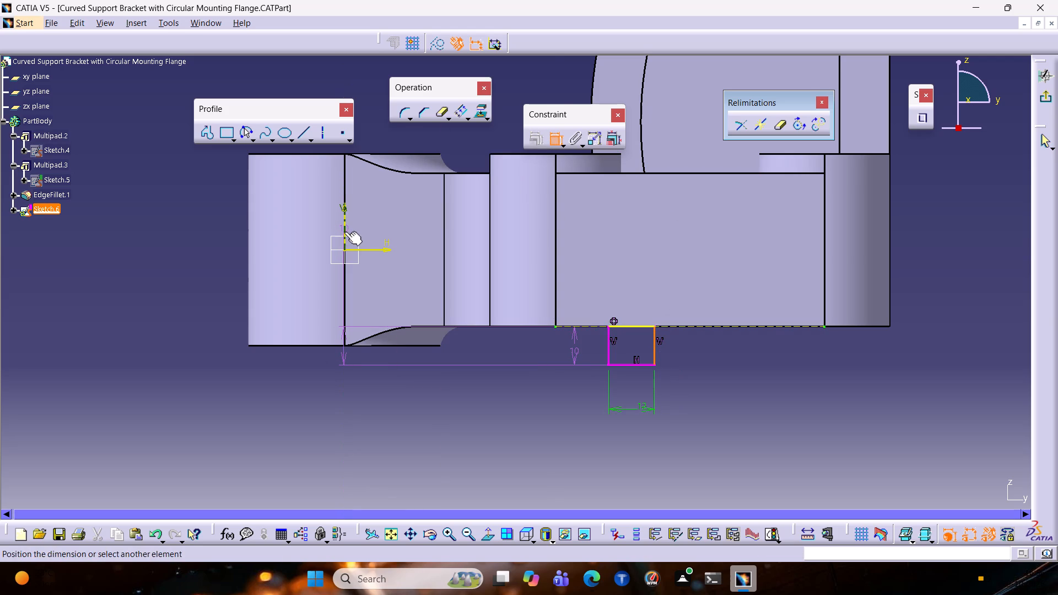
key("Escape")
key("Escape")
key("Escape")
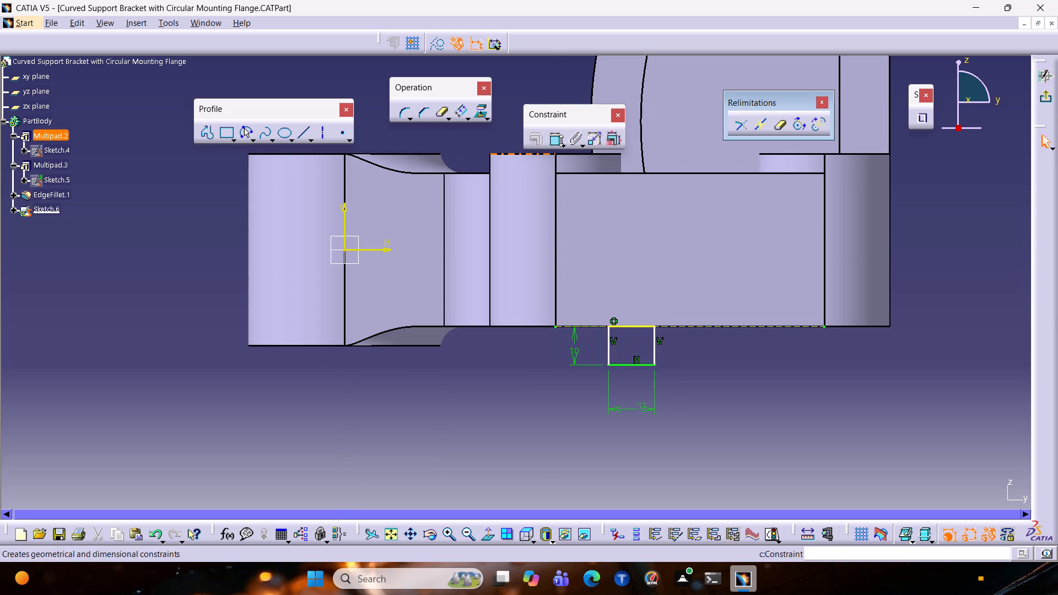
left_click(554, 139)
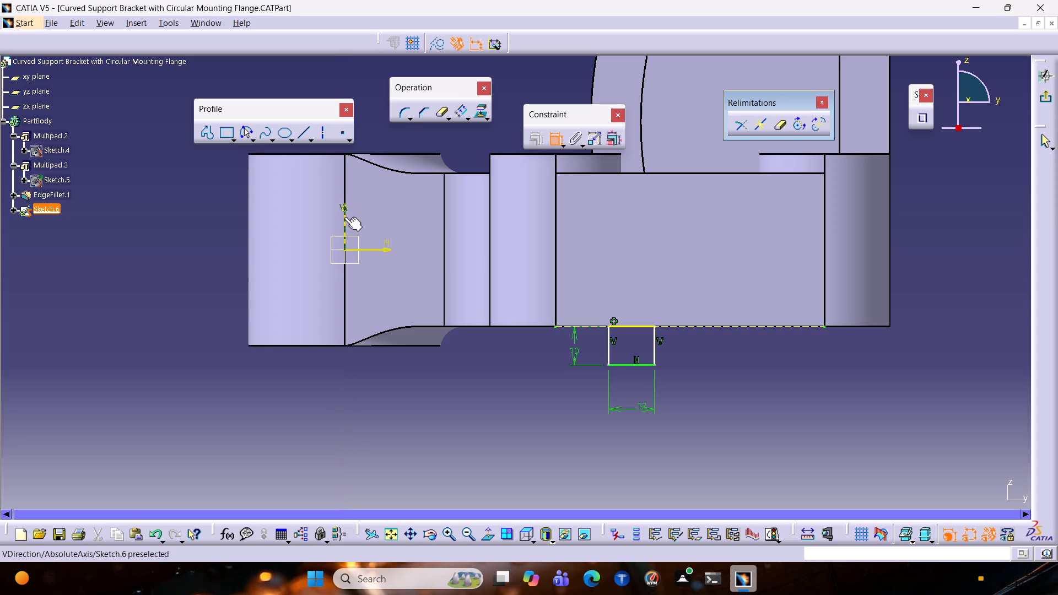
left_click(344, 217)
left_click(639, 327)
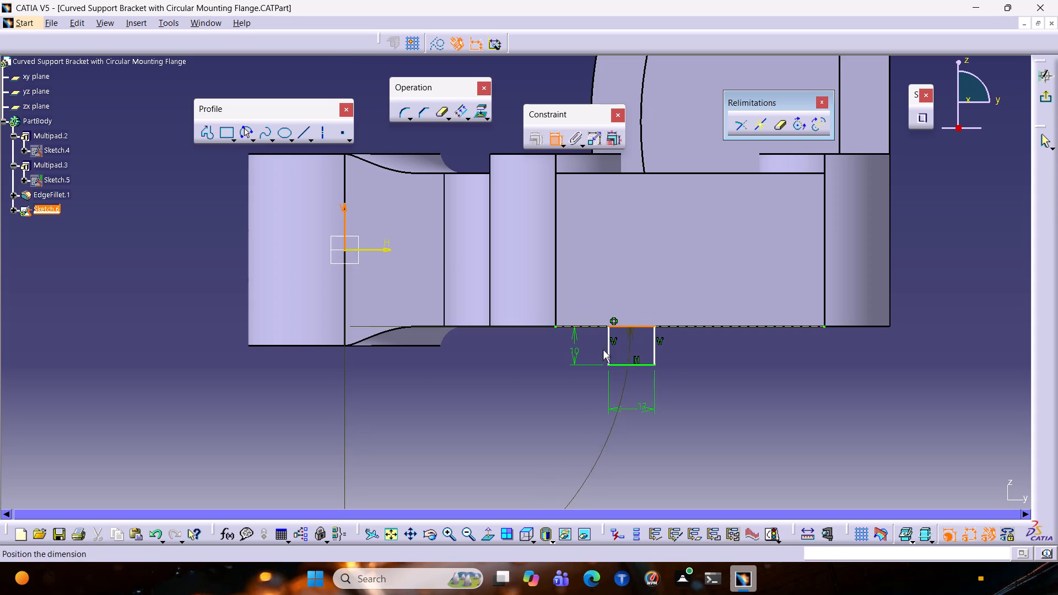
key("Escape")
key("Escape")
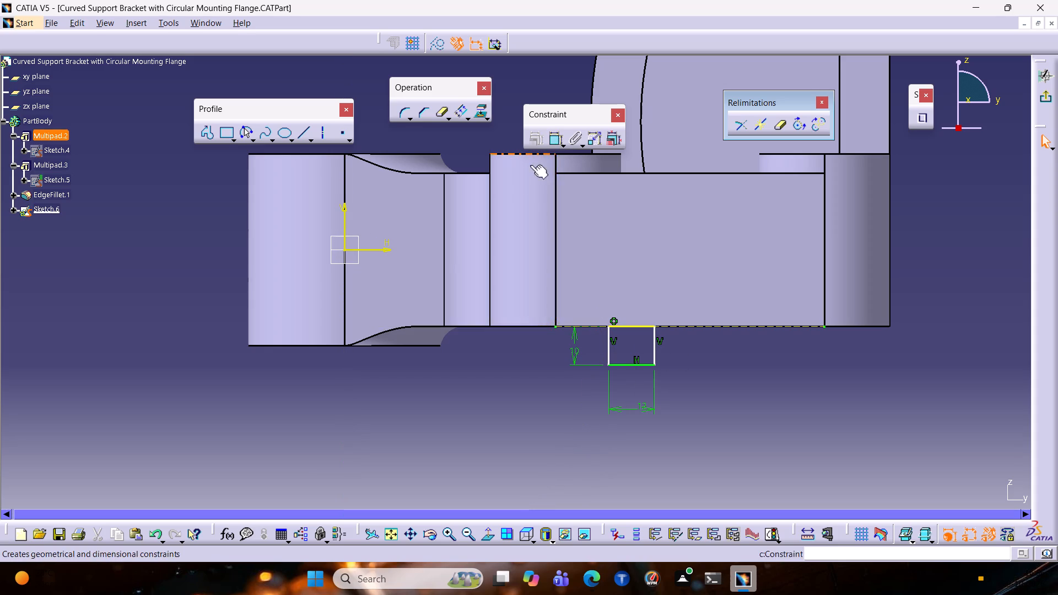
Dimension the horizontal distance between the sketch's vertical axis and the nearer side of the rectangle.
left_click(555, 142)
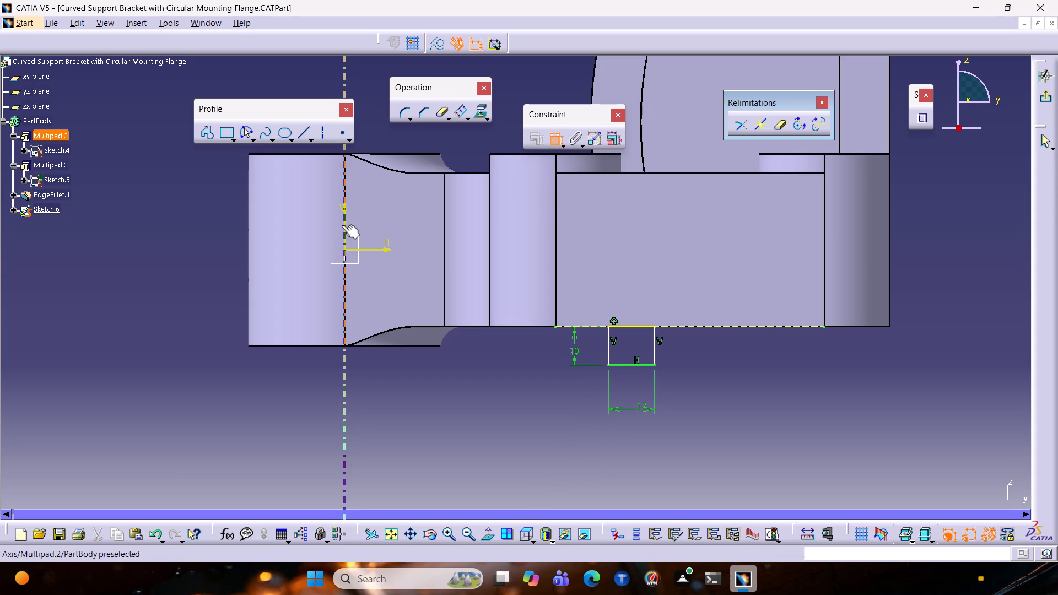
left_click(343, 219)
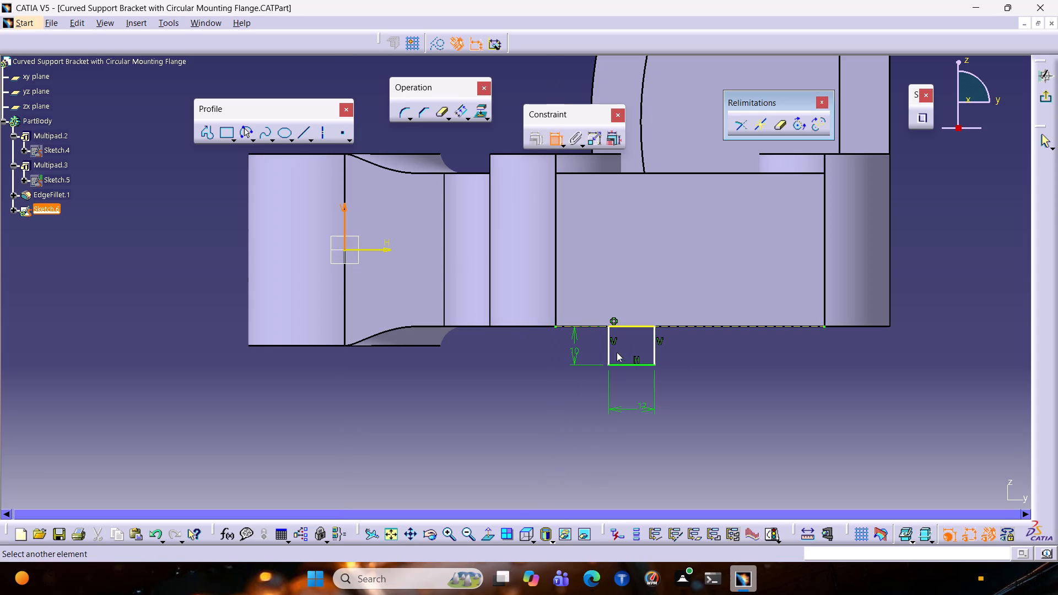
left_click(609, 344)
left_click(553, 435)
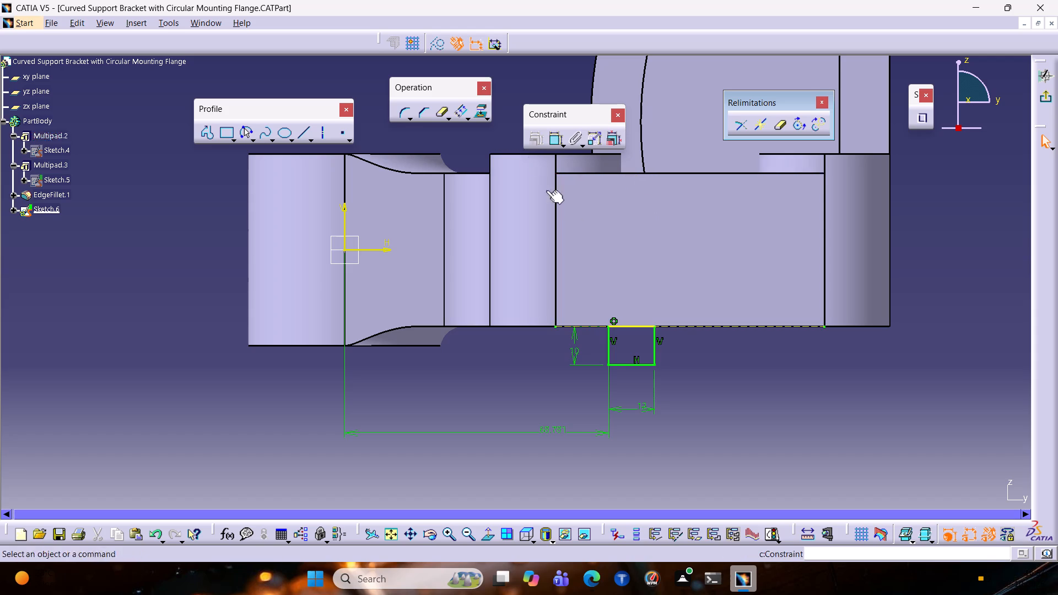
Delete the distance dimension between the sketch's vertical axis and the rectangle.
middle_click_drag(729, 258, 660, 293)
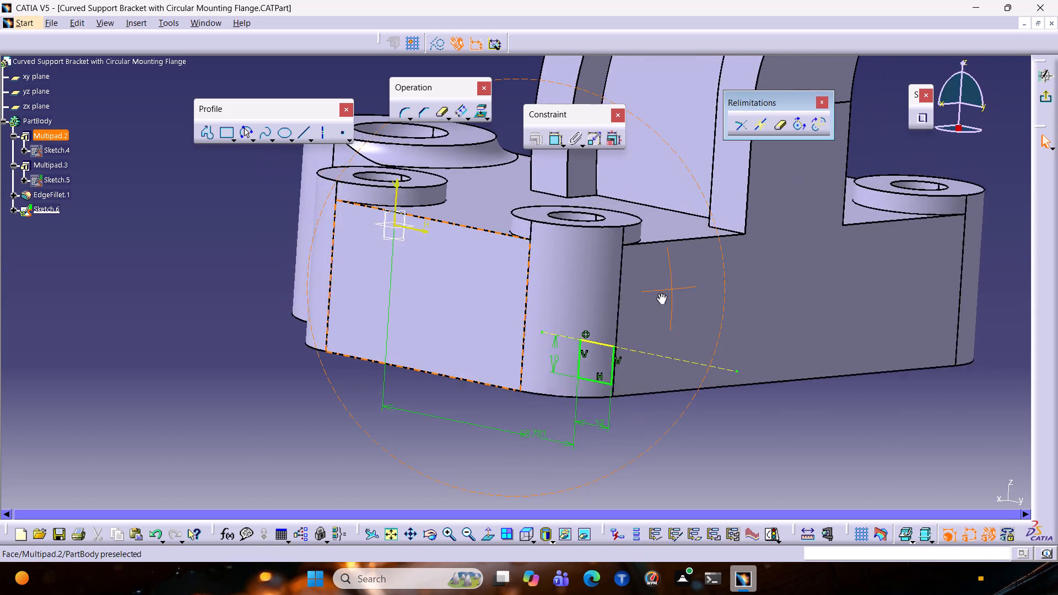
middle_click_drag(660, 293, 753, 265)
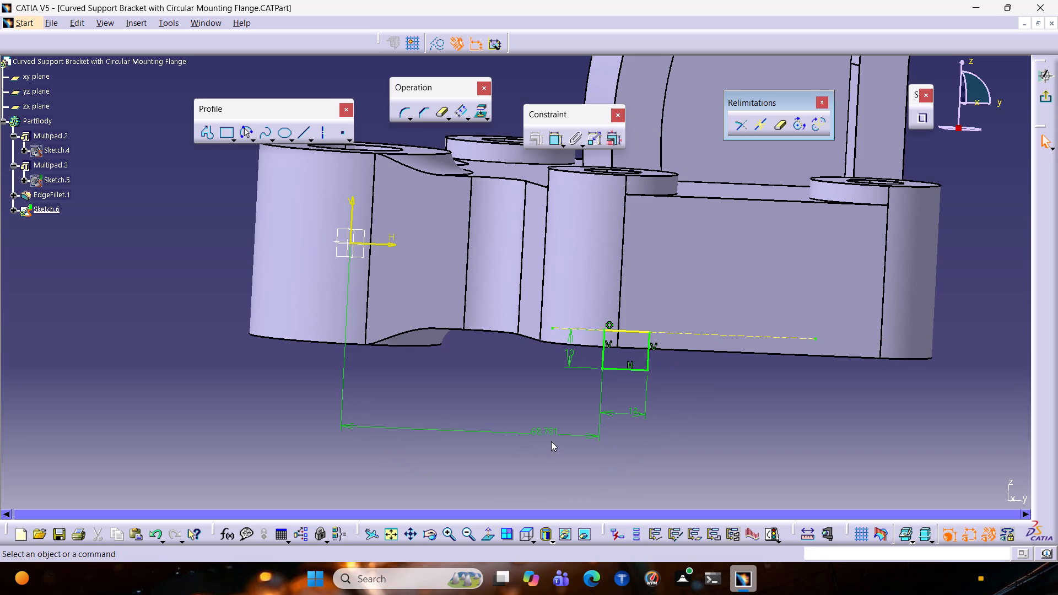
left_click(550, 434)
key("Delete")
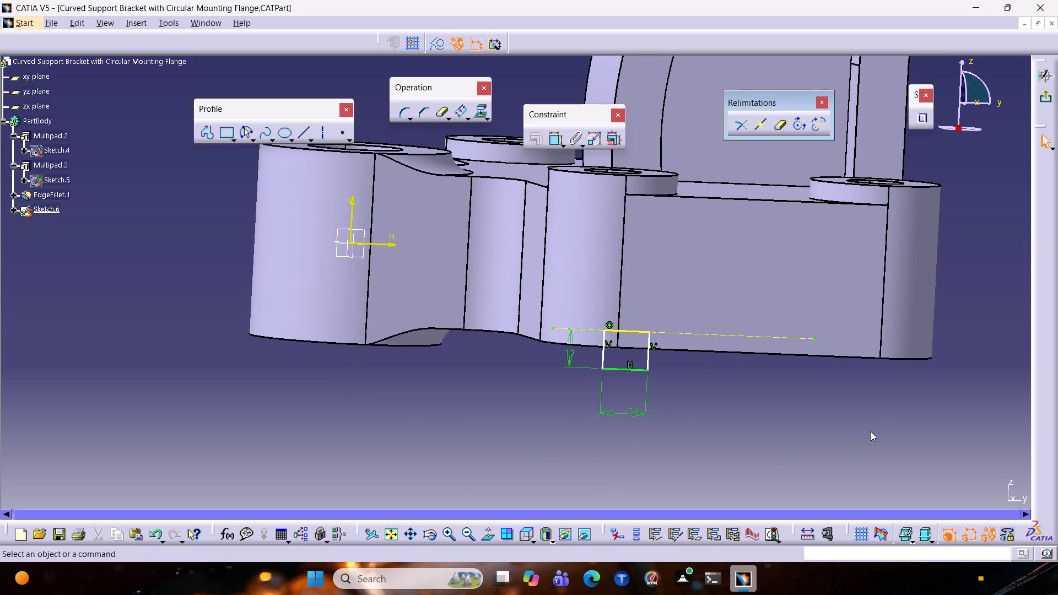
Examine the rectangle's placement relative to the base plate from several angles and return to the view normal to the sketch.
middle_click_drag(723, 303, 710, 320, "ctrl")
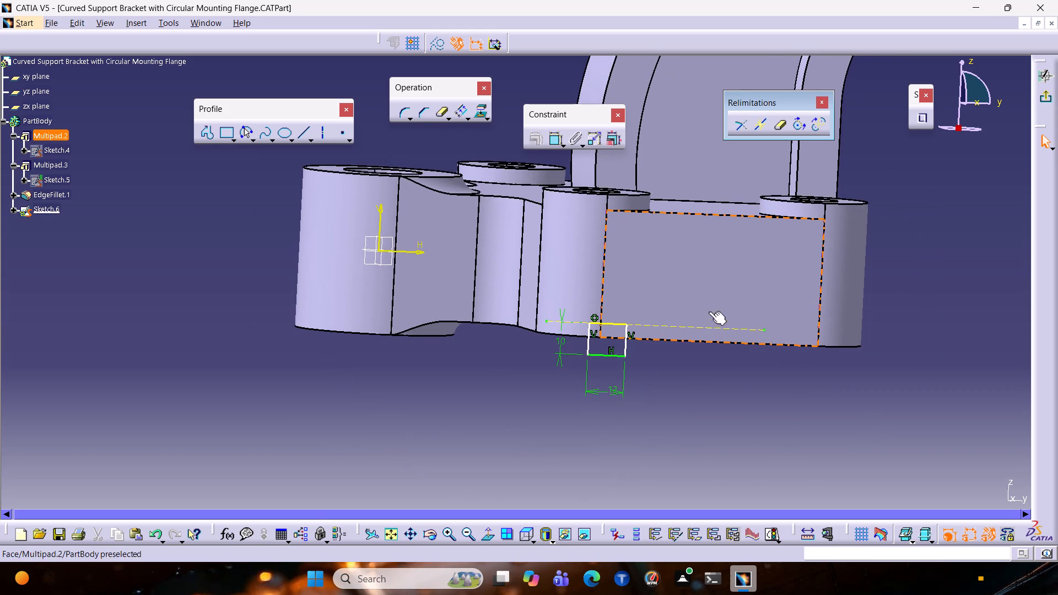
middle_click_drag(709, 311, 677, 324, "ctrl")
middle_click_drag(714, 381, 627, 381, "ctrl")
middle_click_drag(685, 374, 628, 375, "ctrl")
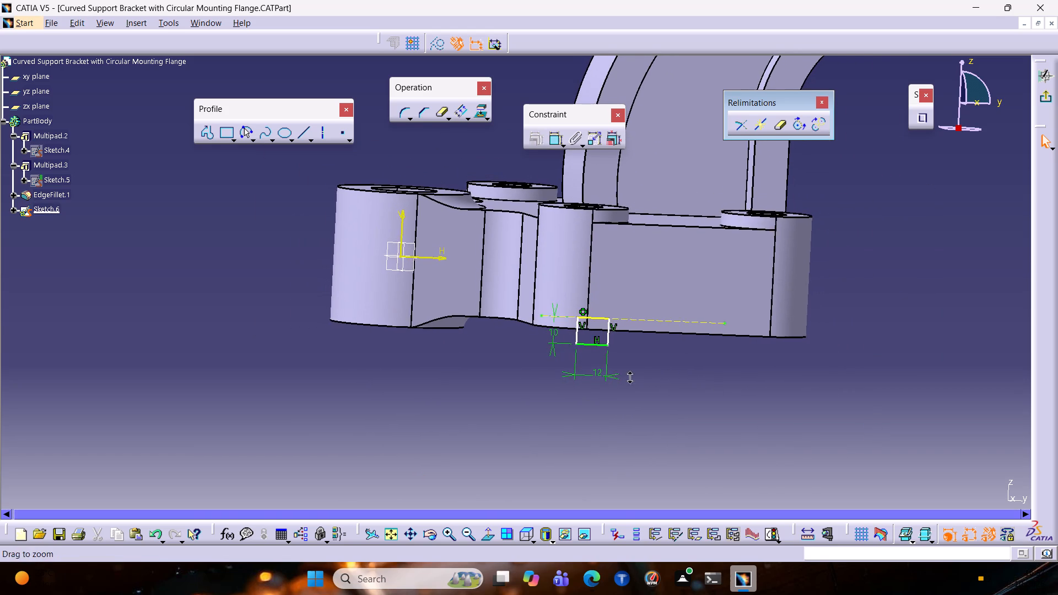
middle_click_drag(628, 375, 602, 376, "ctrl")
middle_click_drag(650, 264, 675, 243, "ctrl")
middle_click_drag(690, 263, 688, 263, "ctrl")
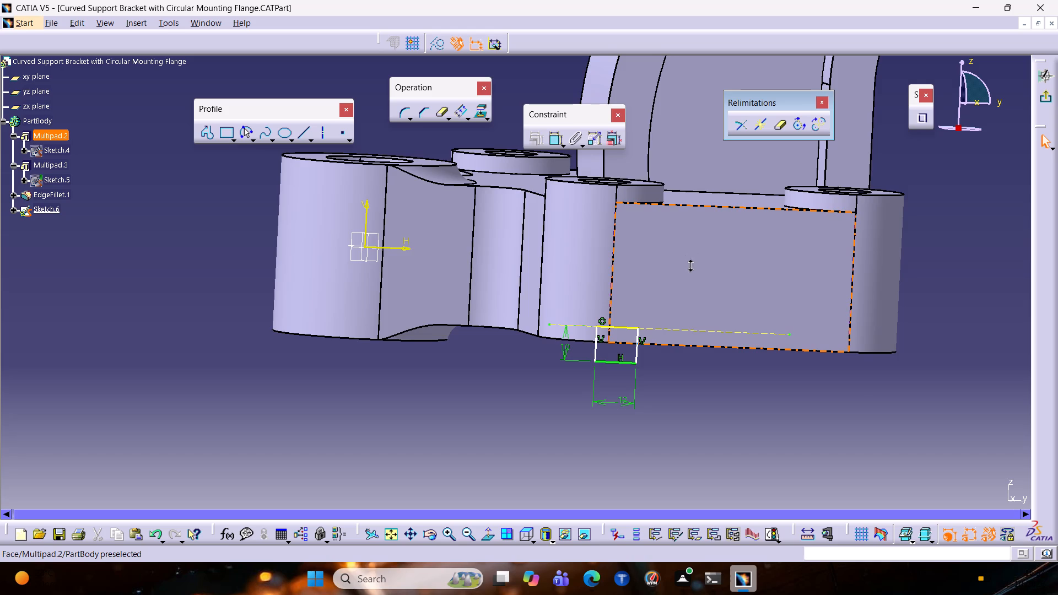
middle_click_drag(688, 263, 665, 269, "ctrl")
middle_click_drag(728, 361, 652, 446, "ctrl")
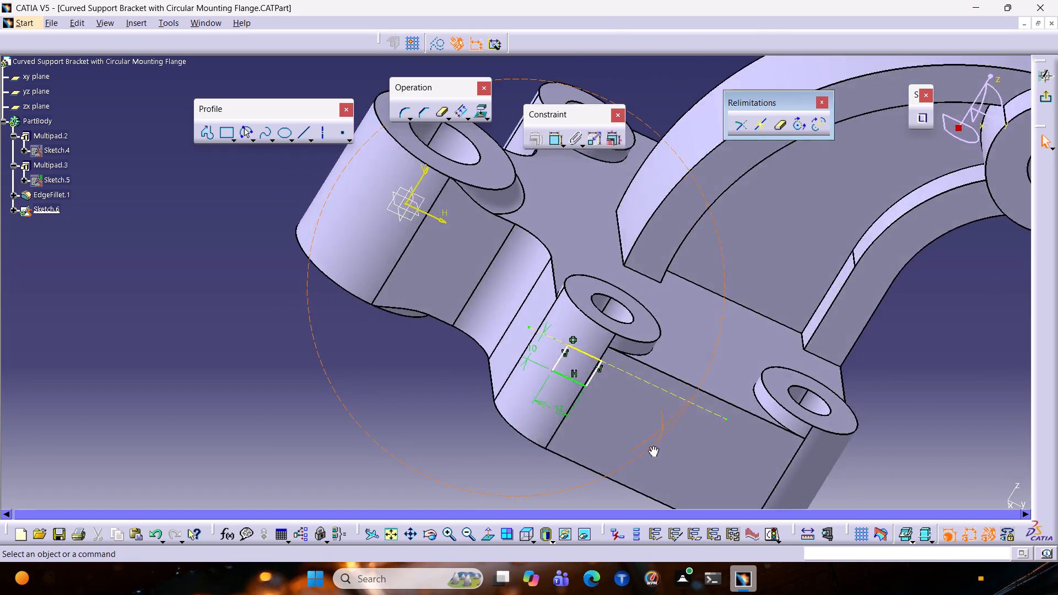
middle_click_drag(652, 446, 706, 336, "ctrl")
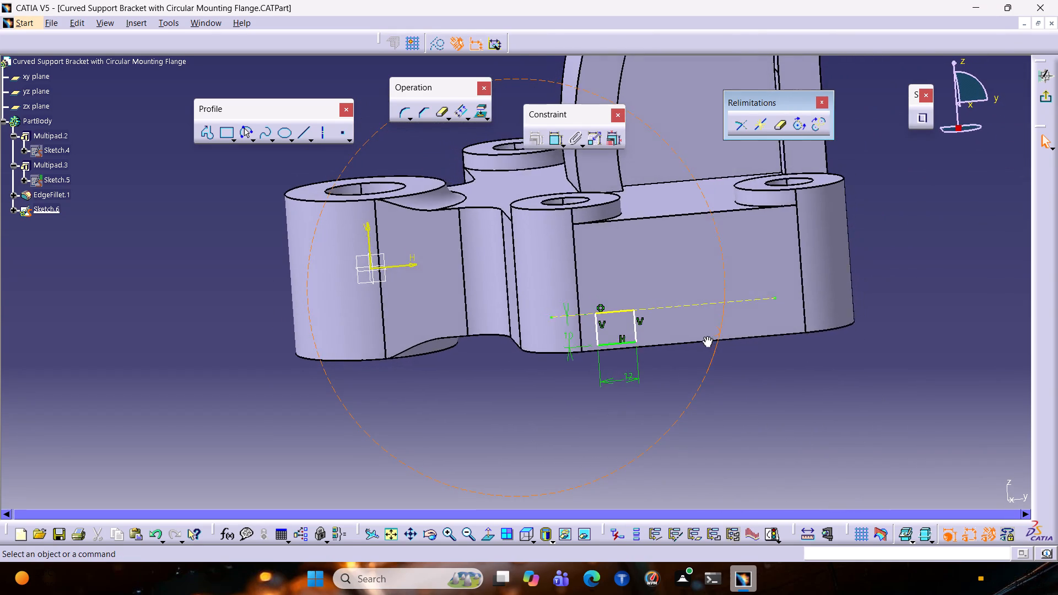
middle_click_drag(706, 336, 699, 317, "ctrl")
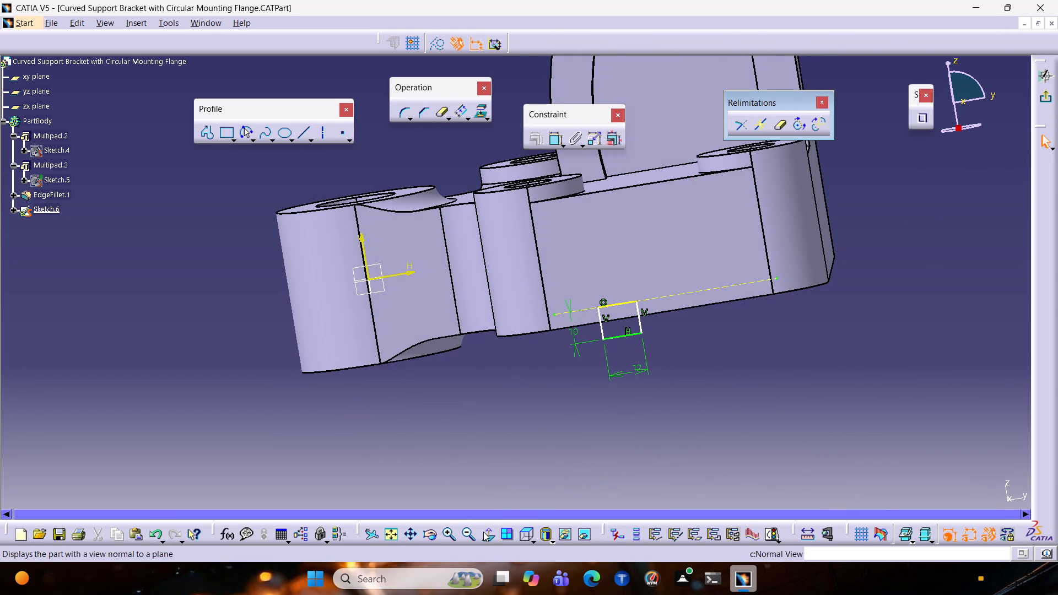
left_click(484, 533)
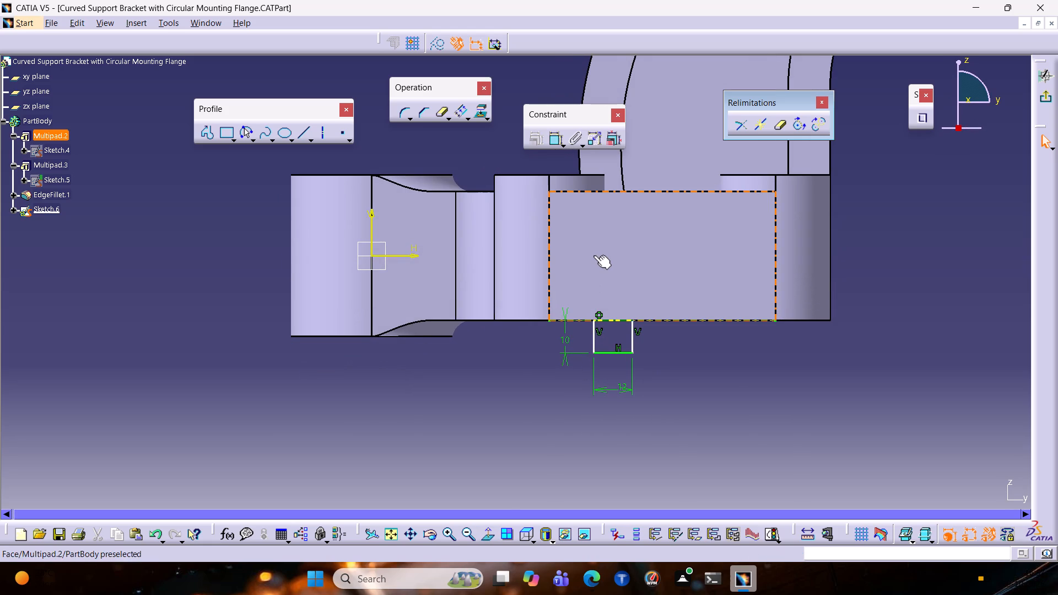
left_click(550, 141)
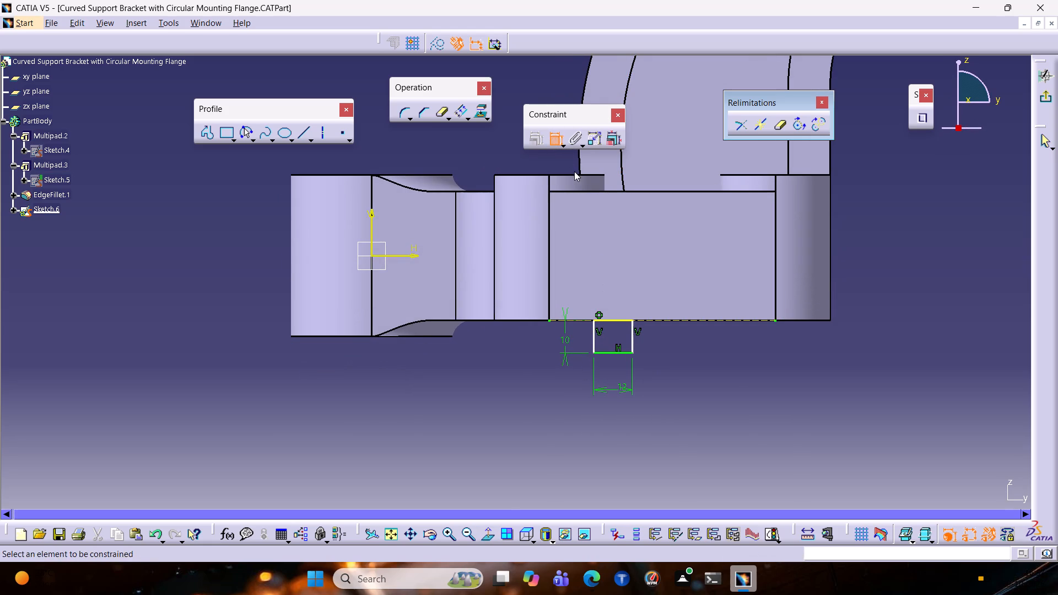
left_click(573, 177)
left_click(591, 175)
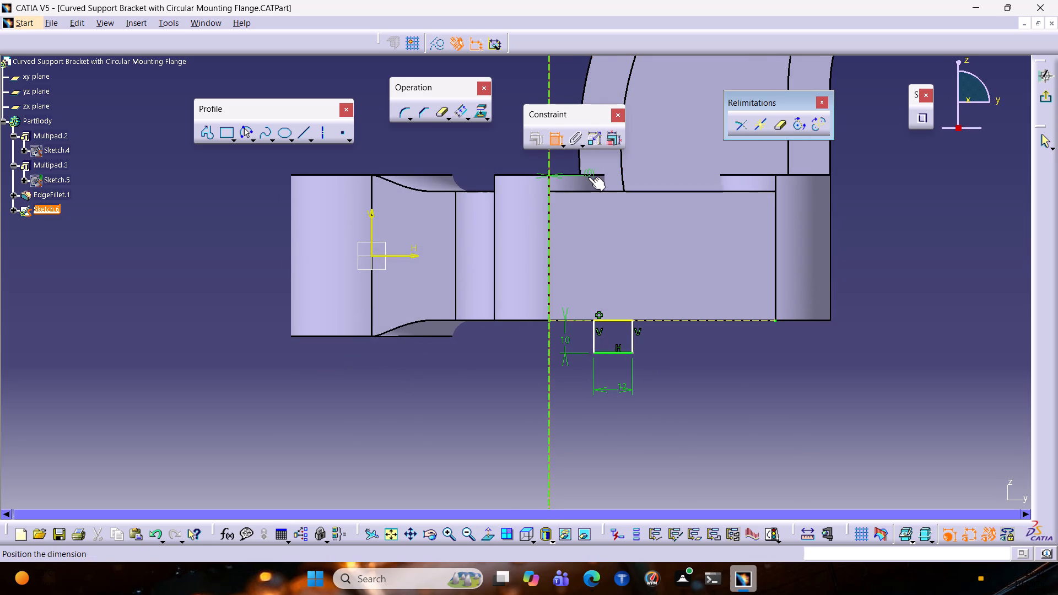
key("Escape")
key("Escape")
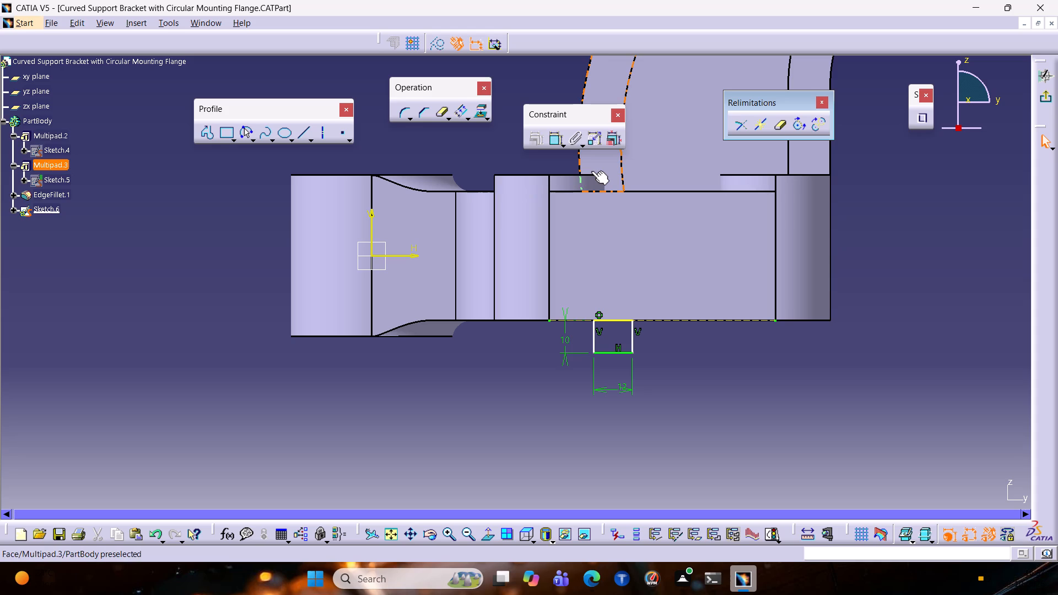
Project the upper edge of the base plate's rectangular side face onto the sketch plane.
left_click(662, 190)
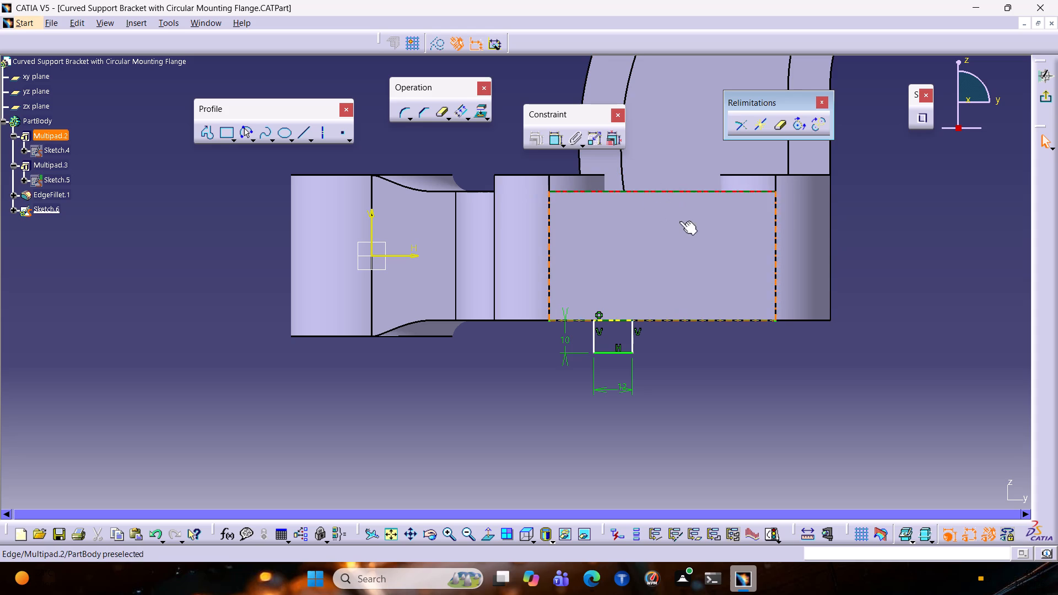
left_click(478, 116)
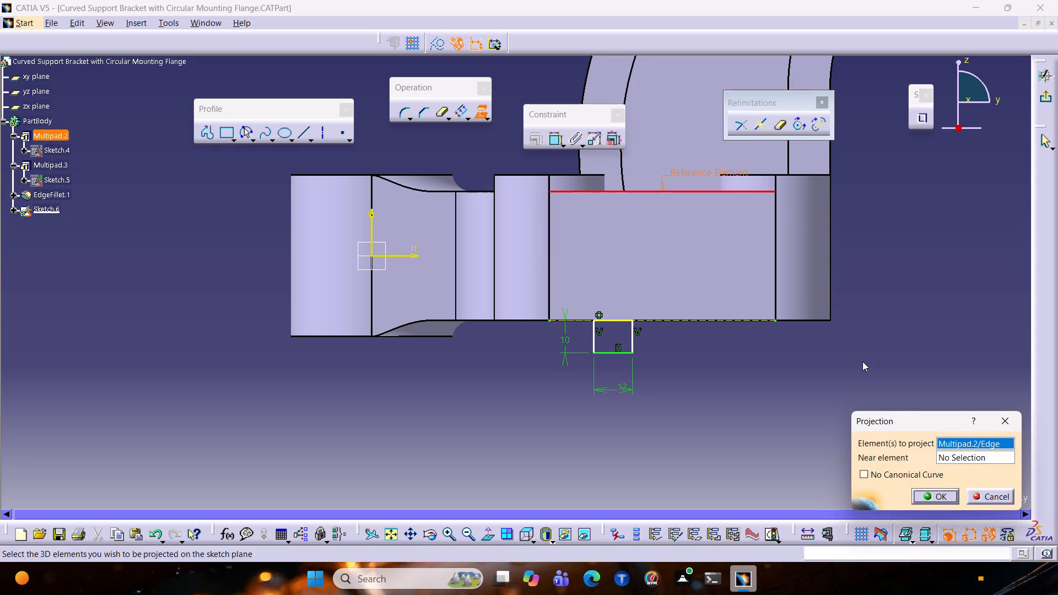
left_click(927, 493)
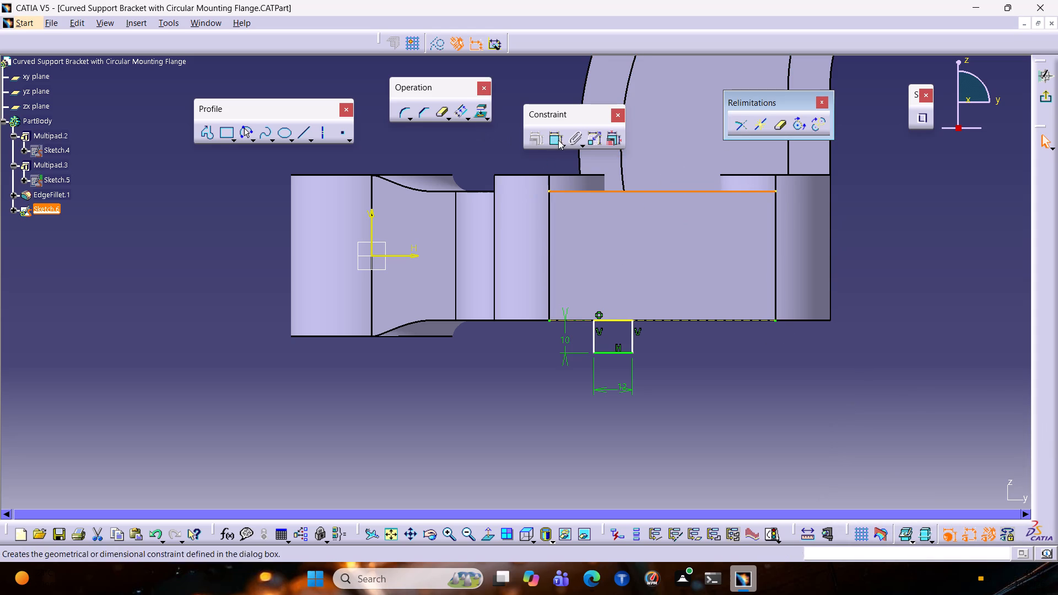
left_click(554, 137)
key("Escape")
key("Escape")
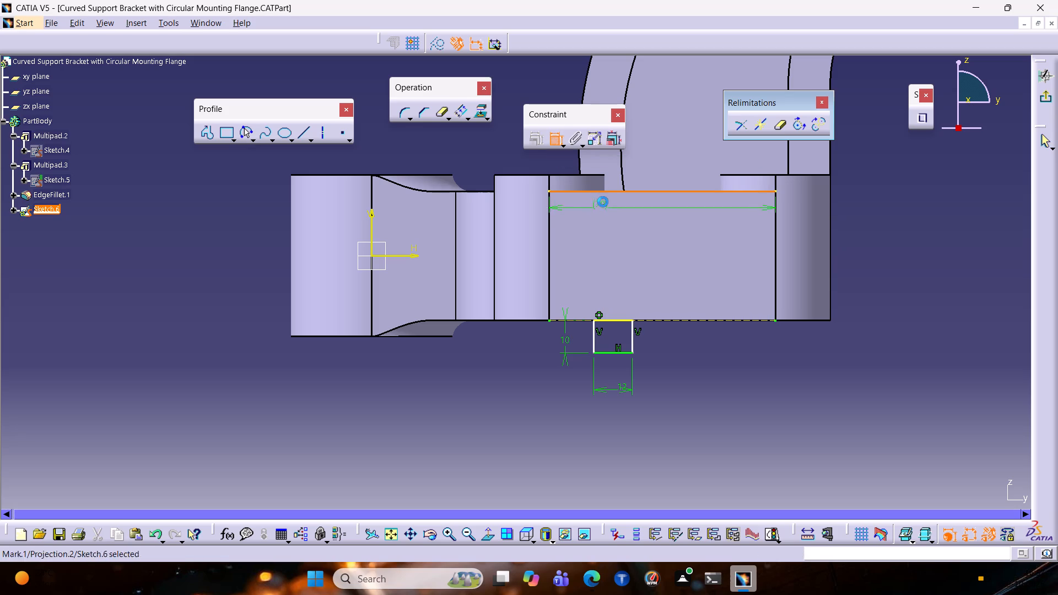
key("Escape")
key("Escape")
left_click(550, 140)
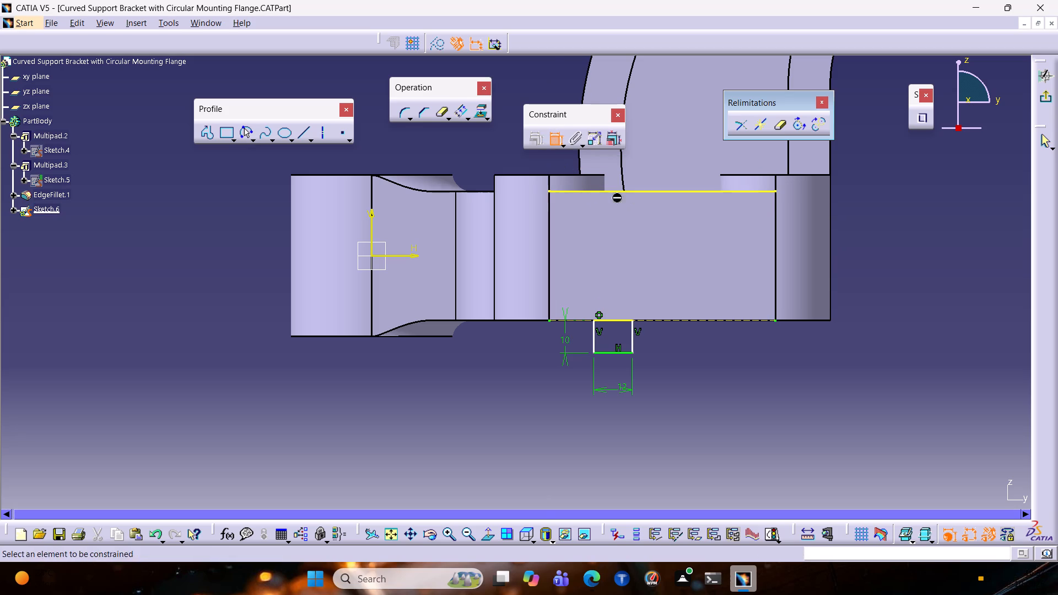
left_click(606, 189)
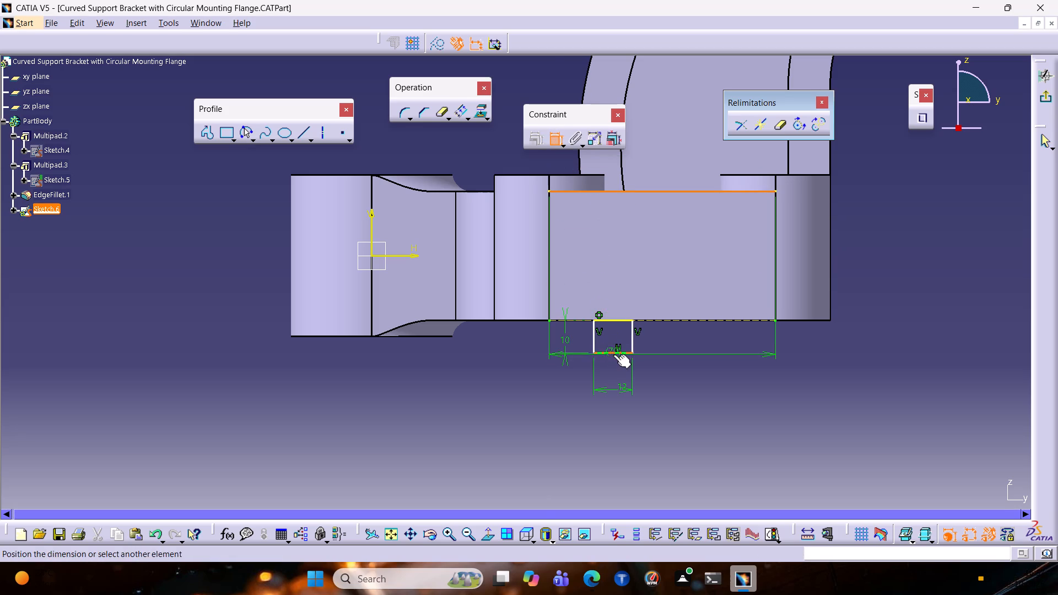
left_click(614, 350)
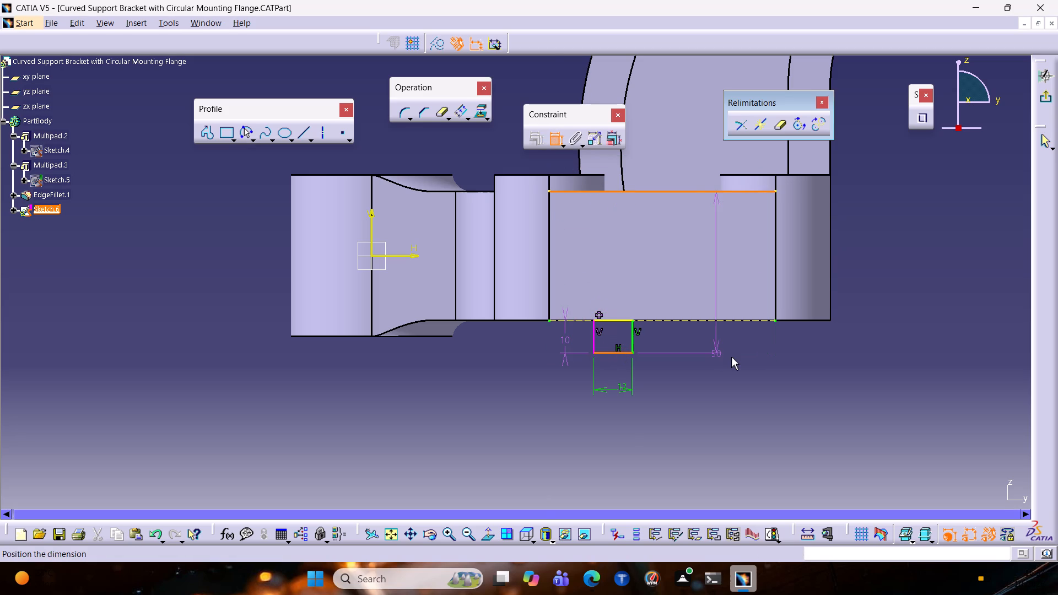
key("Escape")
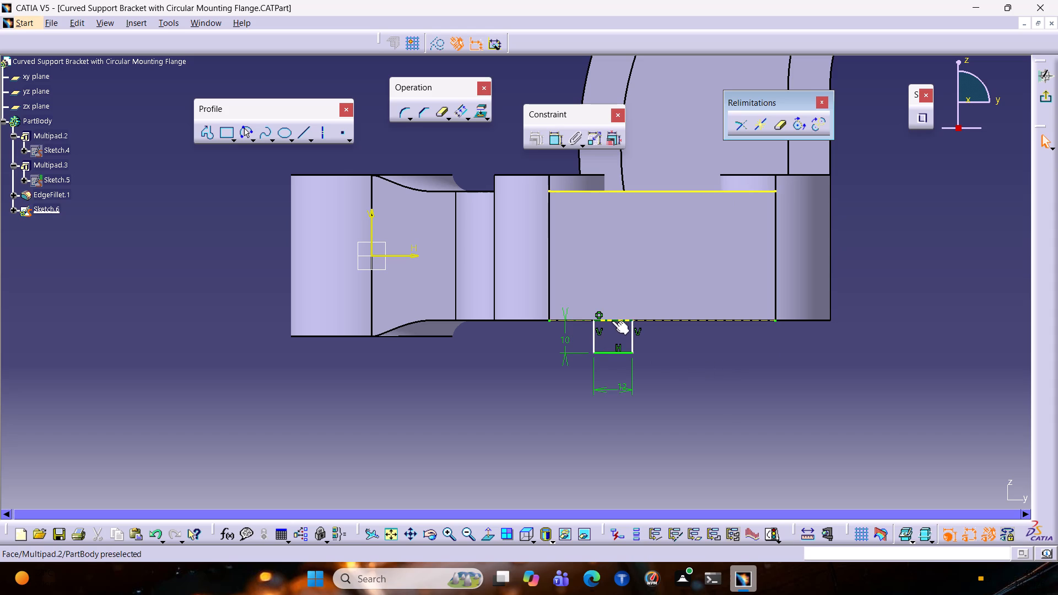
Shift the 12 × 10 mm rectangle along the base plate's bottom edge, farther from the sketch's vertical axis.
left_click_drag(615, 321, 624, 319)
left_click_drag(640, 321, 657, 322)
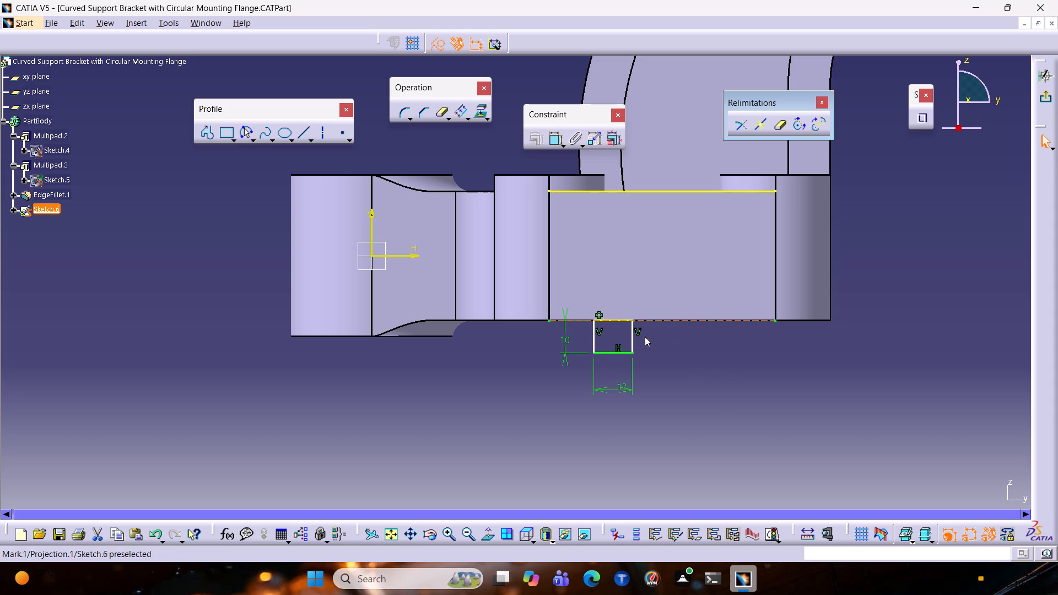
left_click_drag(631, 338, 665, 338)
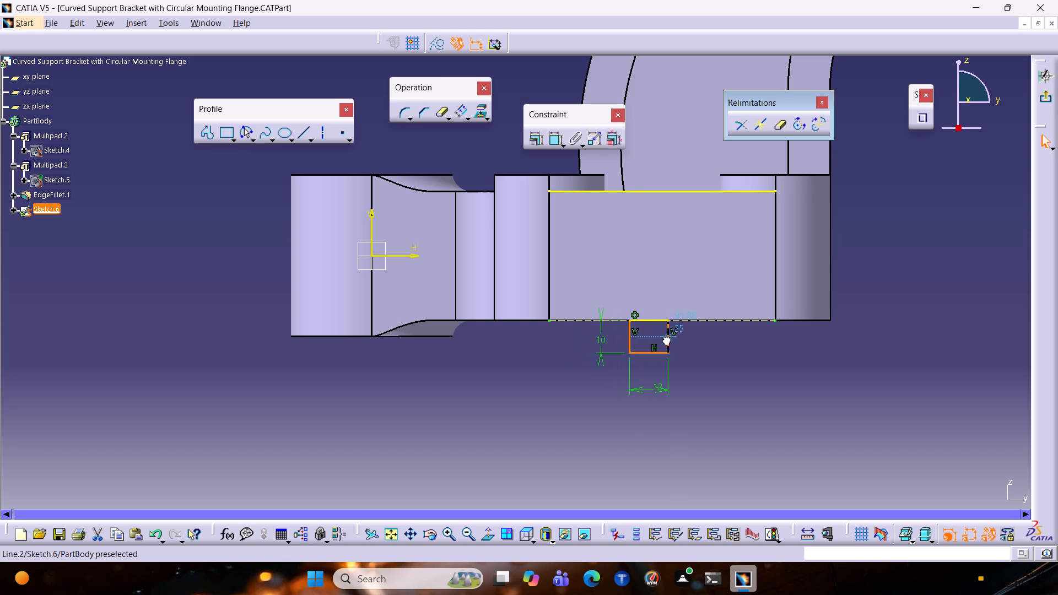
left_click_drag(665, 338, 657, 340)
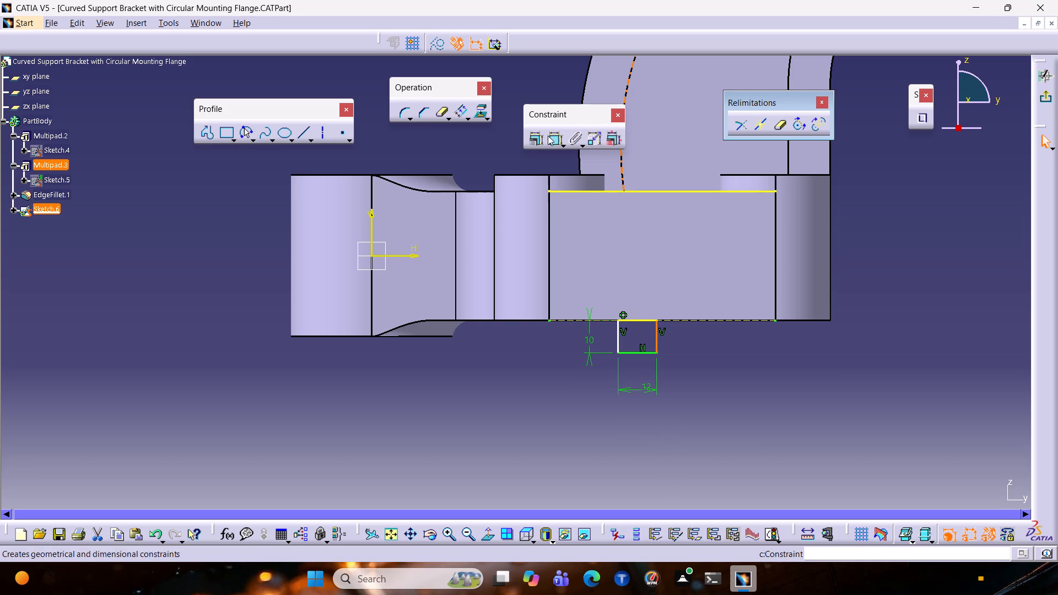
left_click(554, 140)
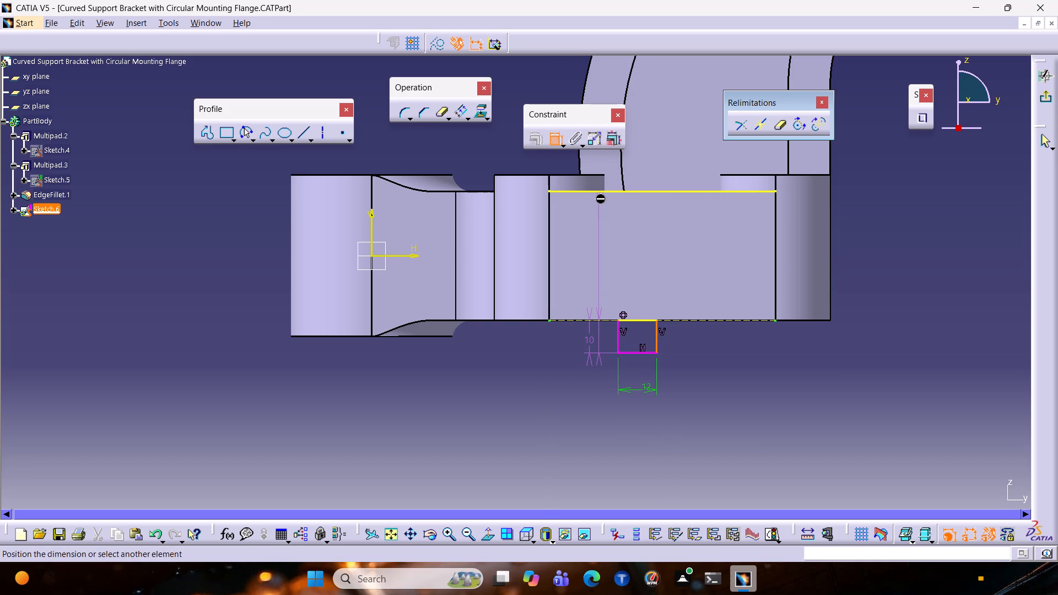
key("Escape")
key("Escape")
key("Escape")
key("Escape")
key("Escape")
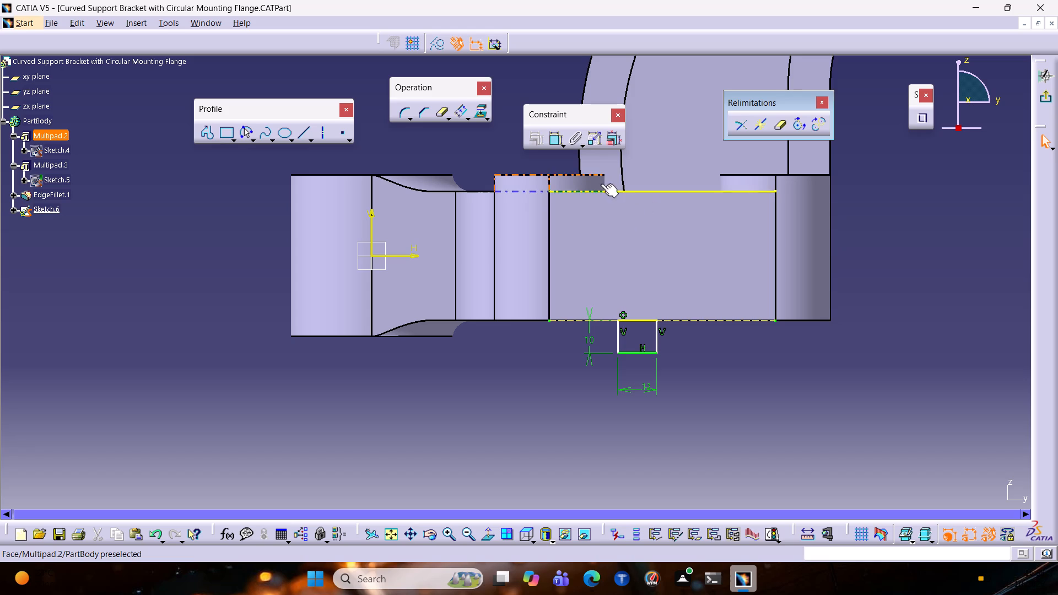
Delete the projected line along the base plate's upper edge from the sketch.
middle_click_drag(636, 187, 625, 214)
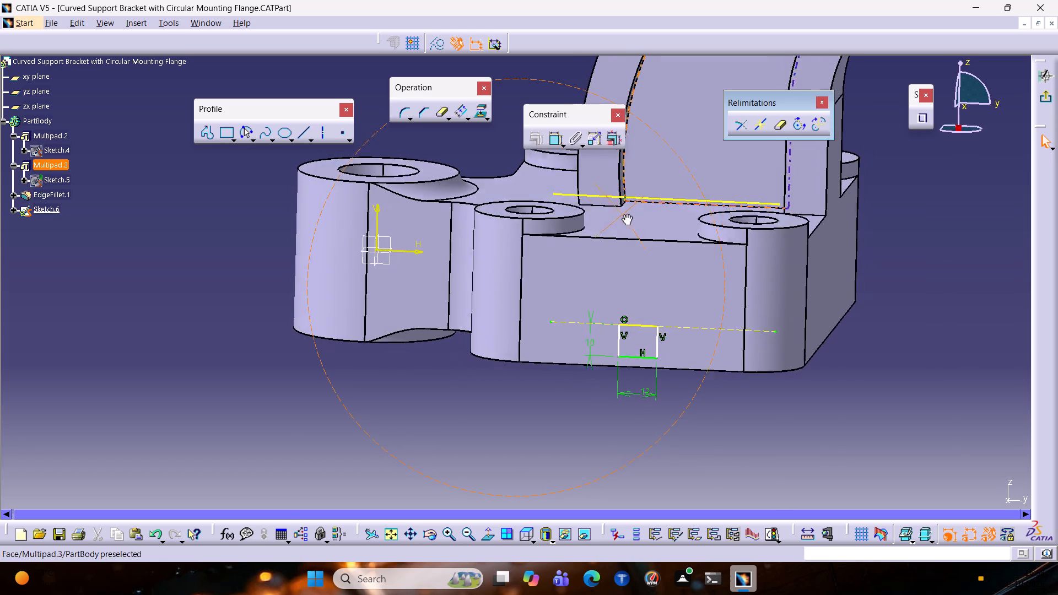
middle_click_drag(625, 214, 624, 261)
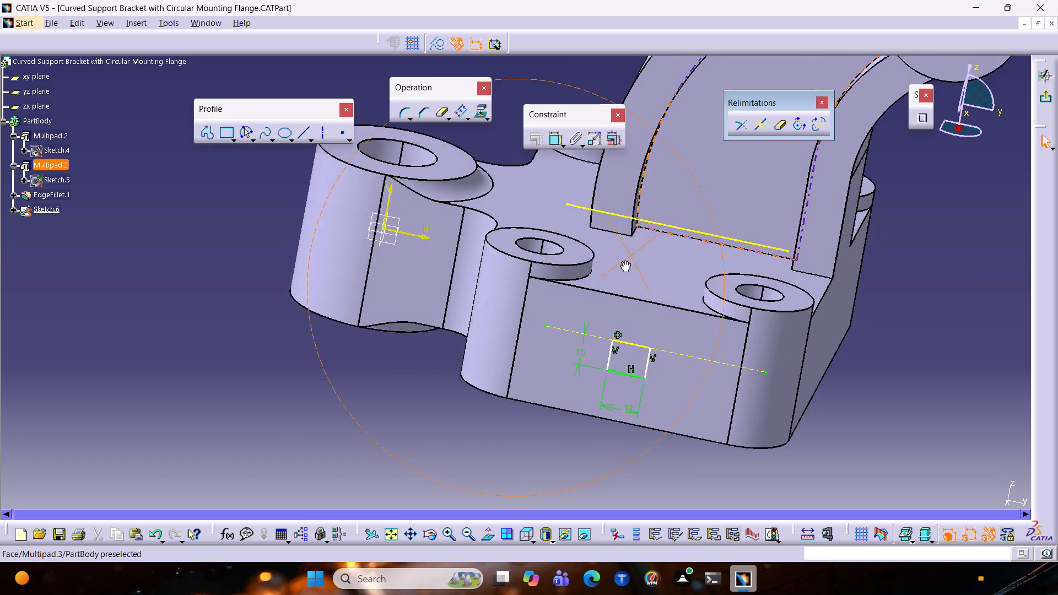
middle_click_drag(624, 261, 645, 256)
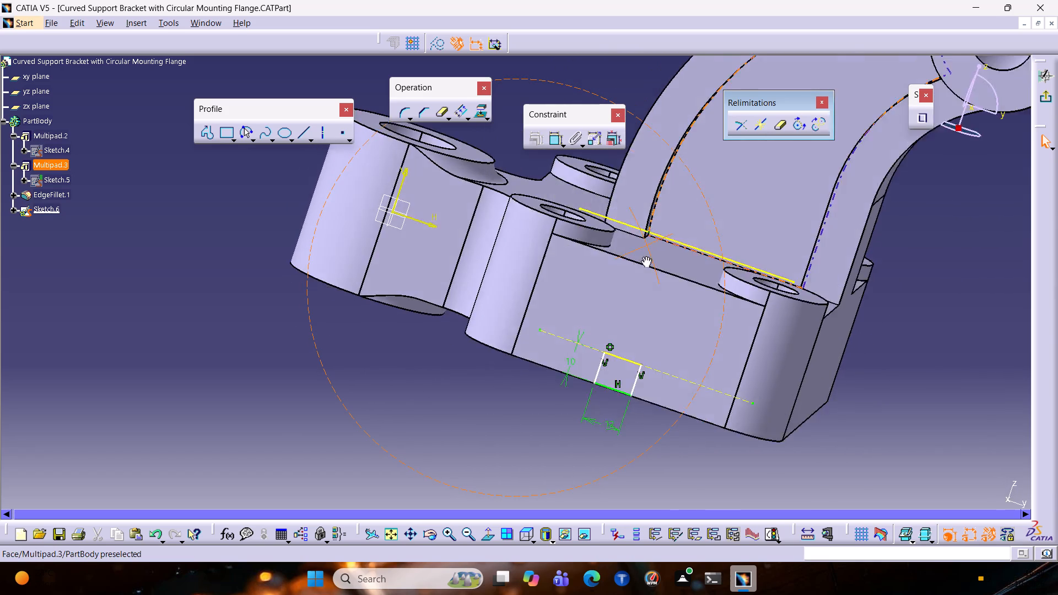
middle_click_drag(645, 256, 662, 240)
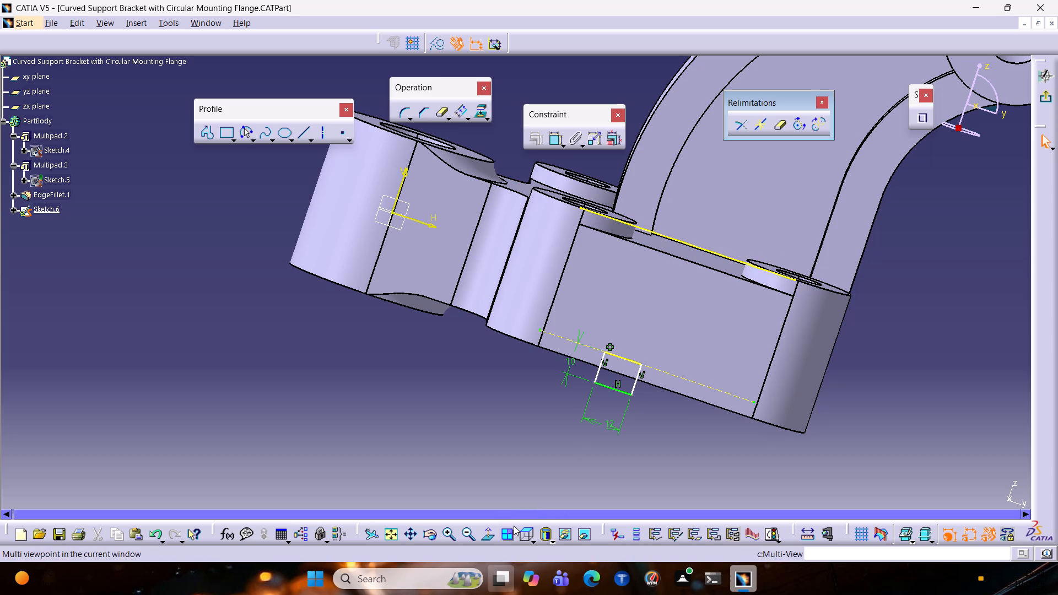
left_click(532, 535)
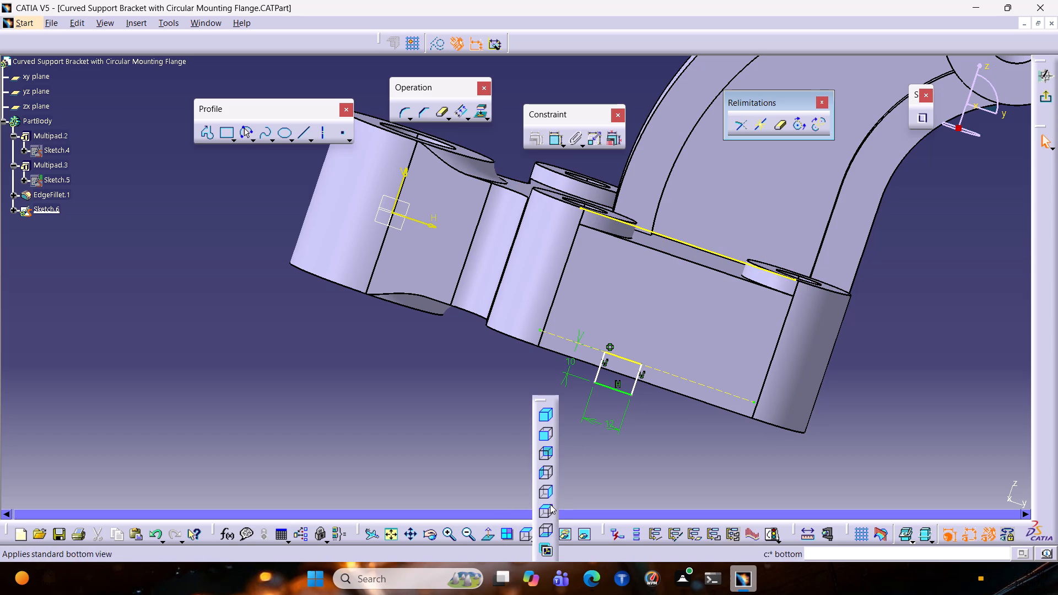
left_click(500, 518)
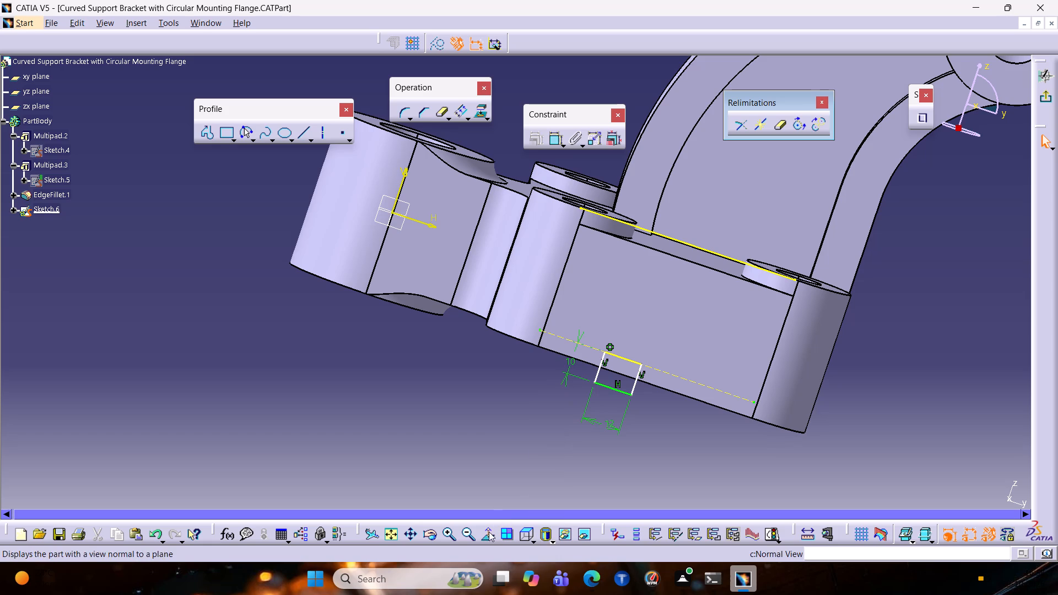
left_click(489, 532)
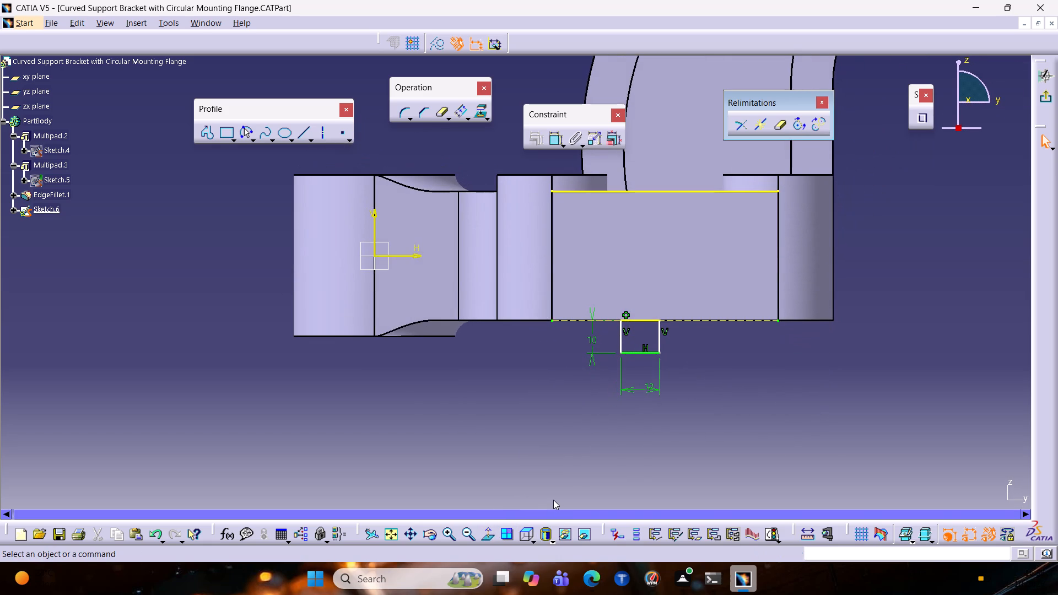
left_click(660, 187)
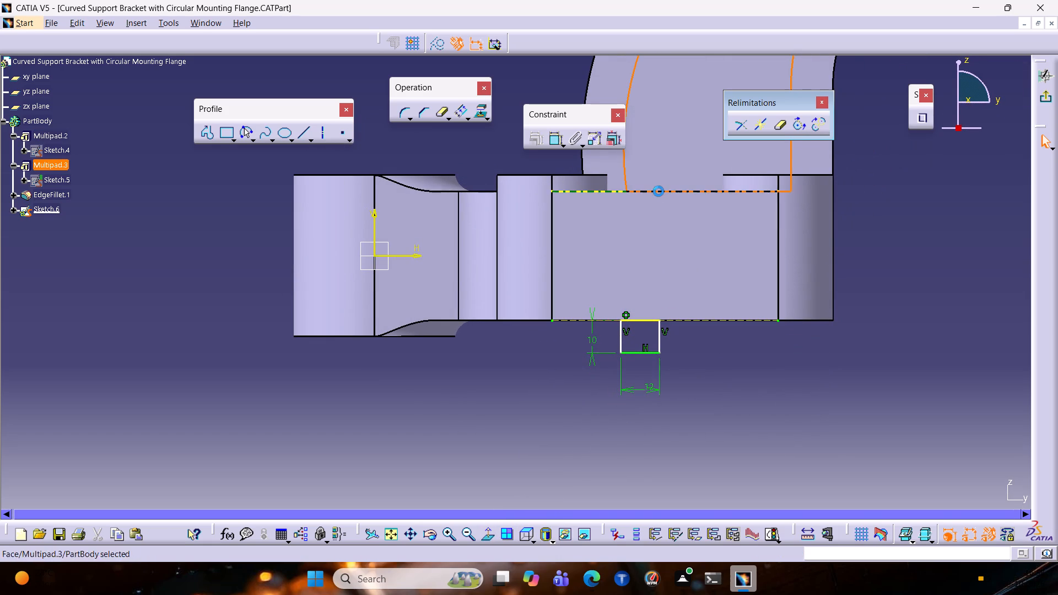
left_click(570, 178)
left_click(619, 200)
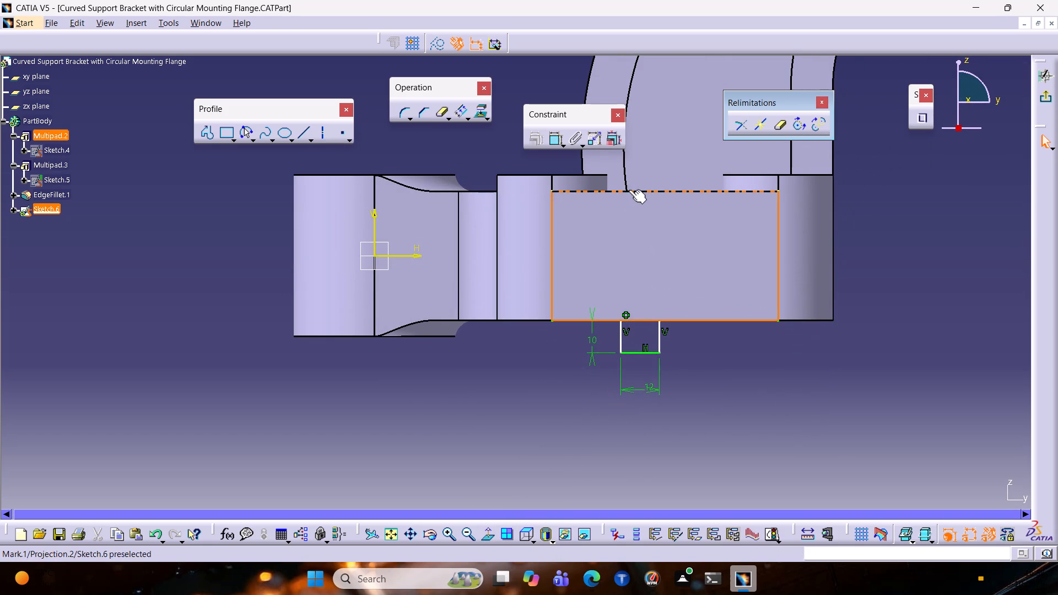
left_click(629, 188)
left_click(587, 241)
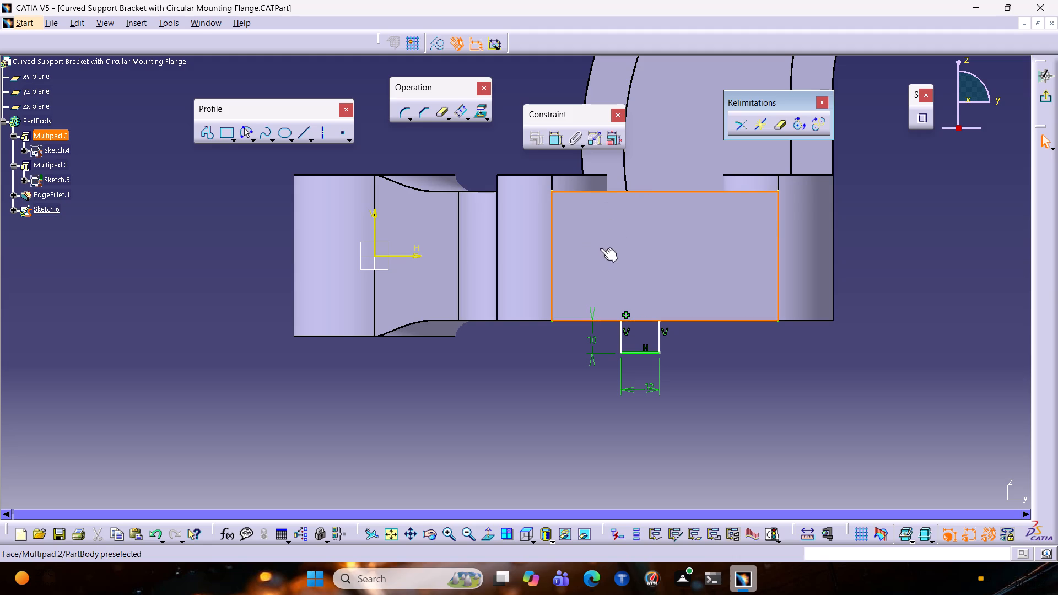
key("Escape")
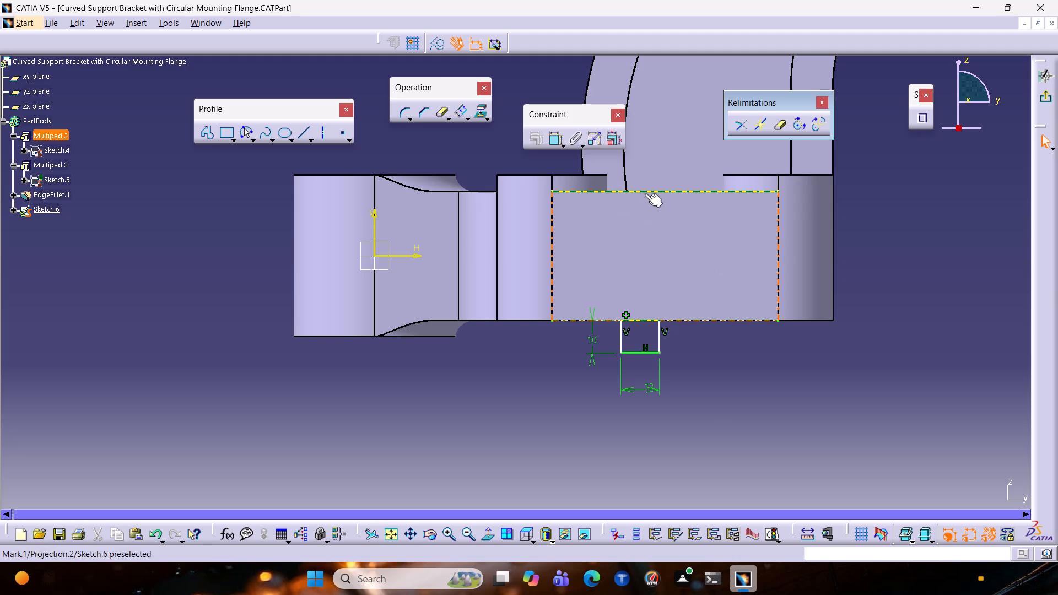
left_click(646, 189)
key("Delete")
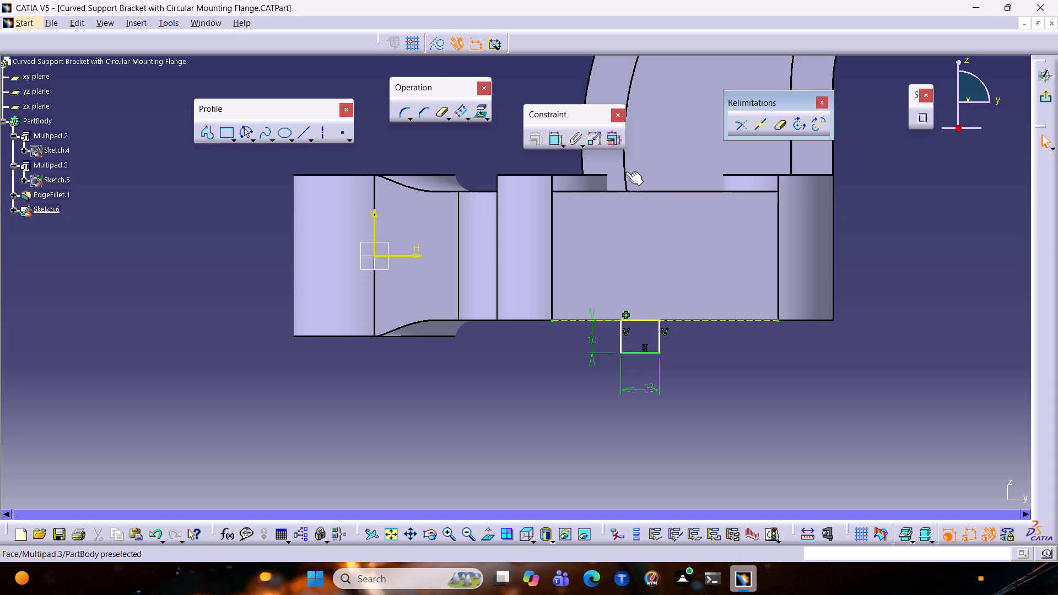
Leave the rectangle sketch, return to part modelling and clear the selection.
double_click(625, 171)
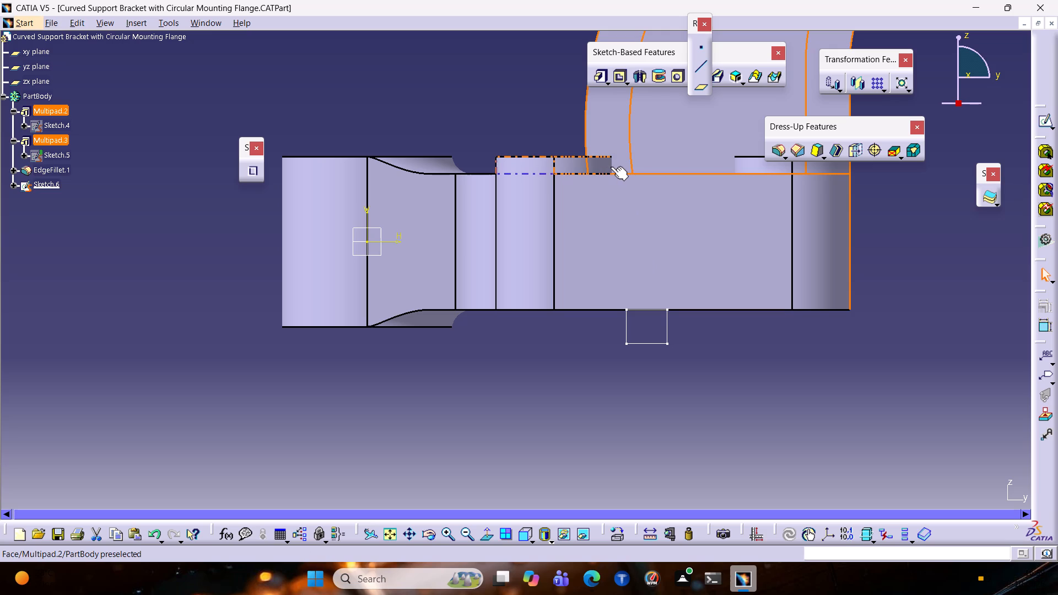
left_click(592, 399)
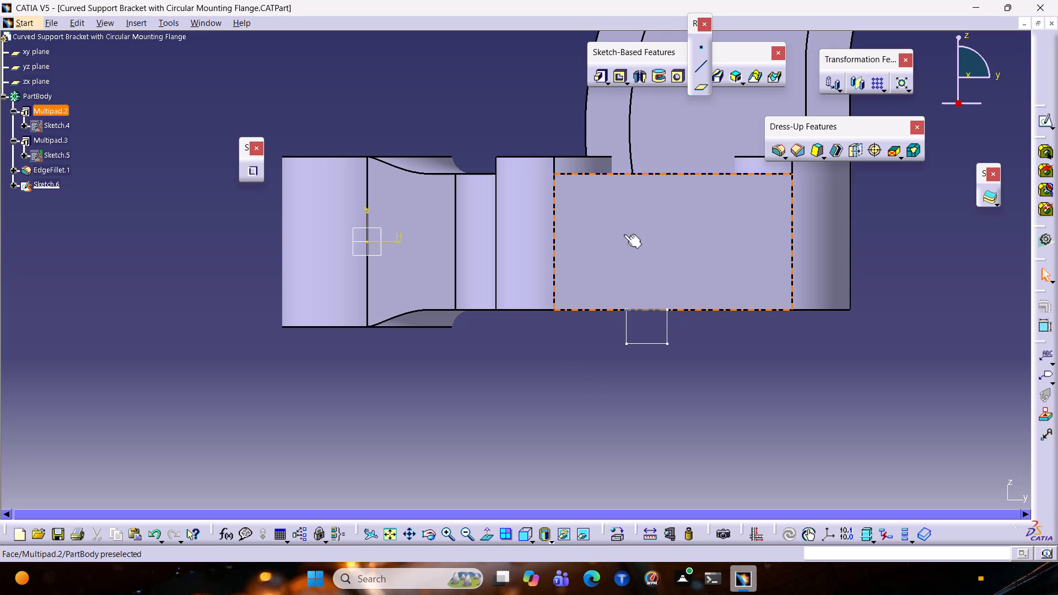
left_click(609, 165)
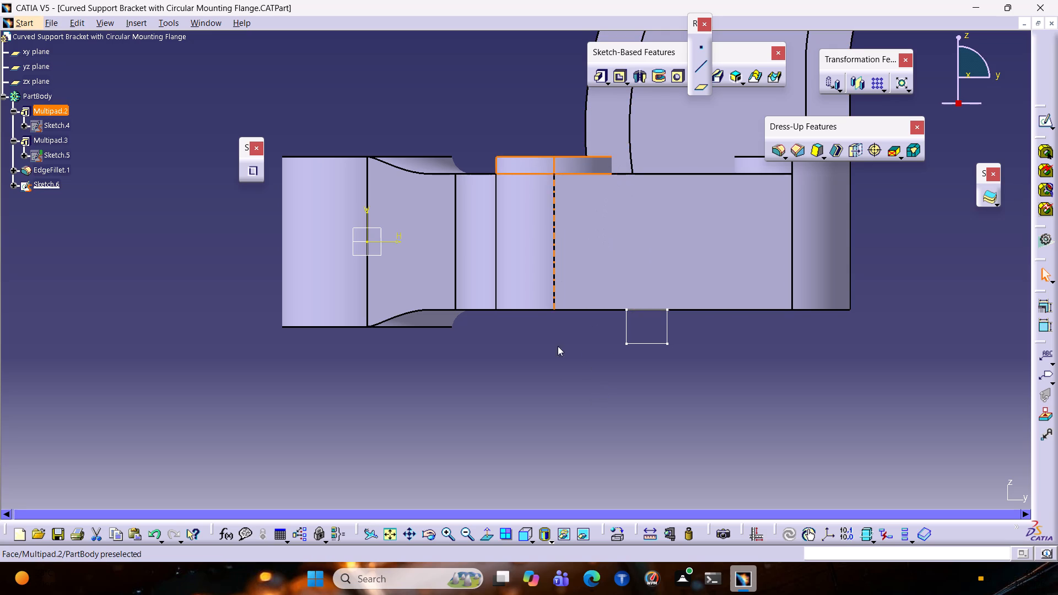
left_click(552, 418)
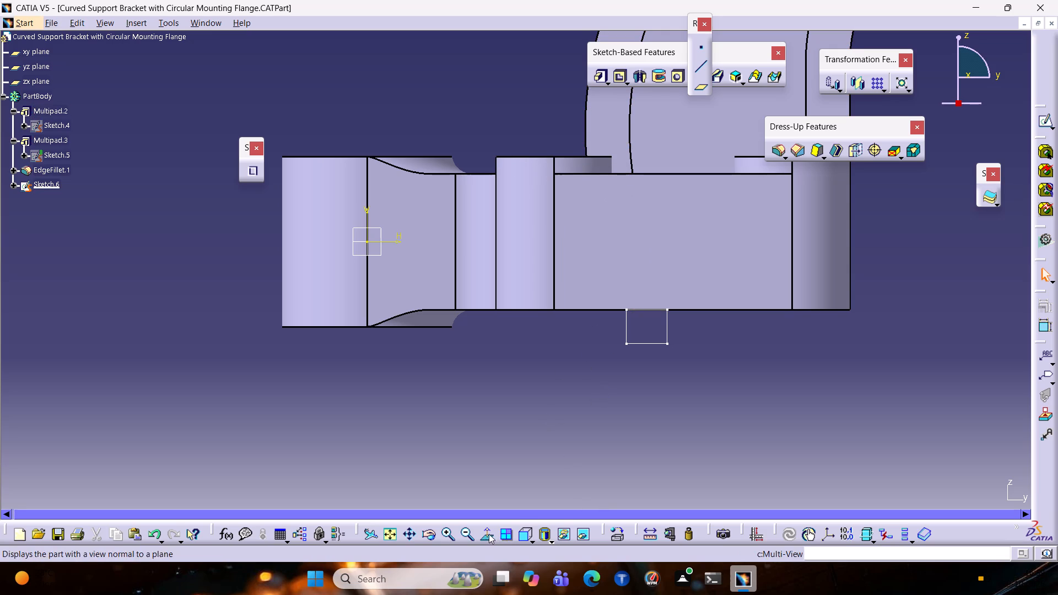
Examine the rectangle sketch's placement beneath the base plate from angled and straight-on front views.
left_click(488, 534)
left_click(489, 534)
triple_click(483, 537)
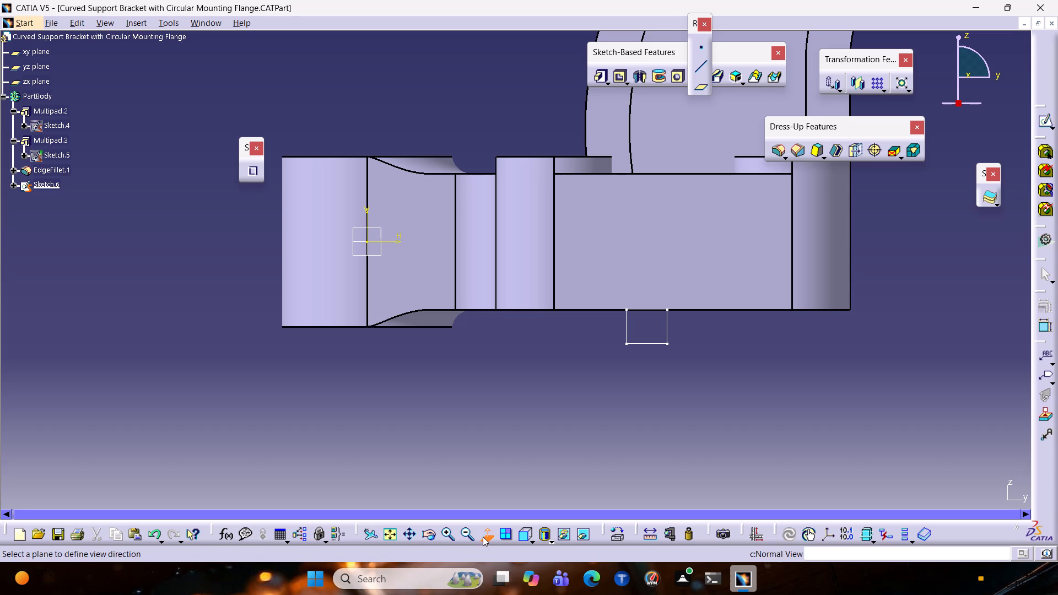
triple_click(483, 537)
middle_click_drag(627, 339, 589, 395, "ctrl")
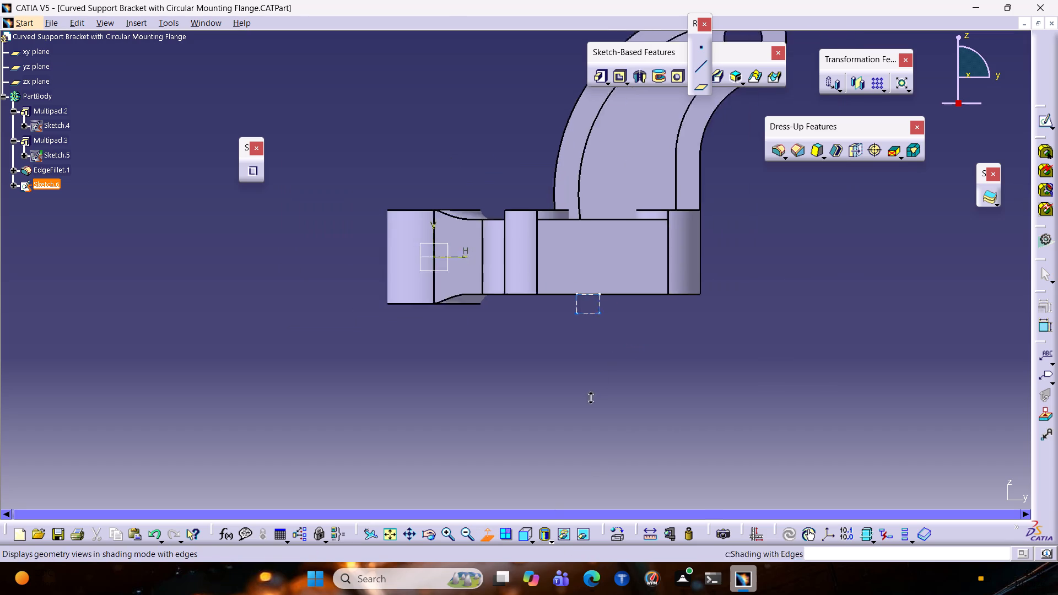
middle_click_drag(589, 395, 582, 414, "ctrl")
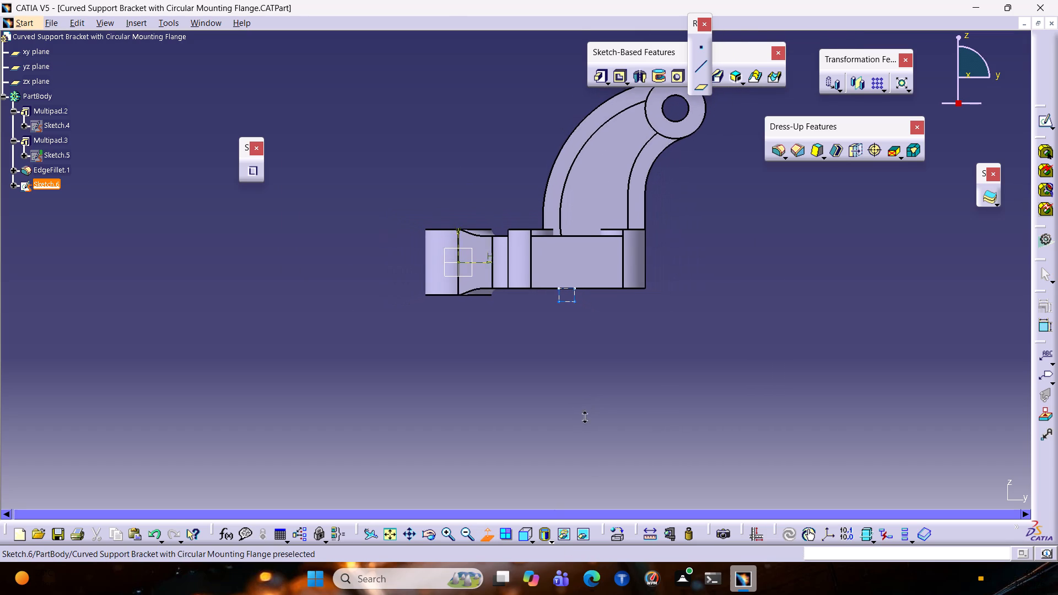
middle_click_drag(582, 414, 582, 415, "ctrl")
middle_click(584, 414)
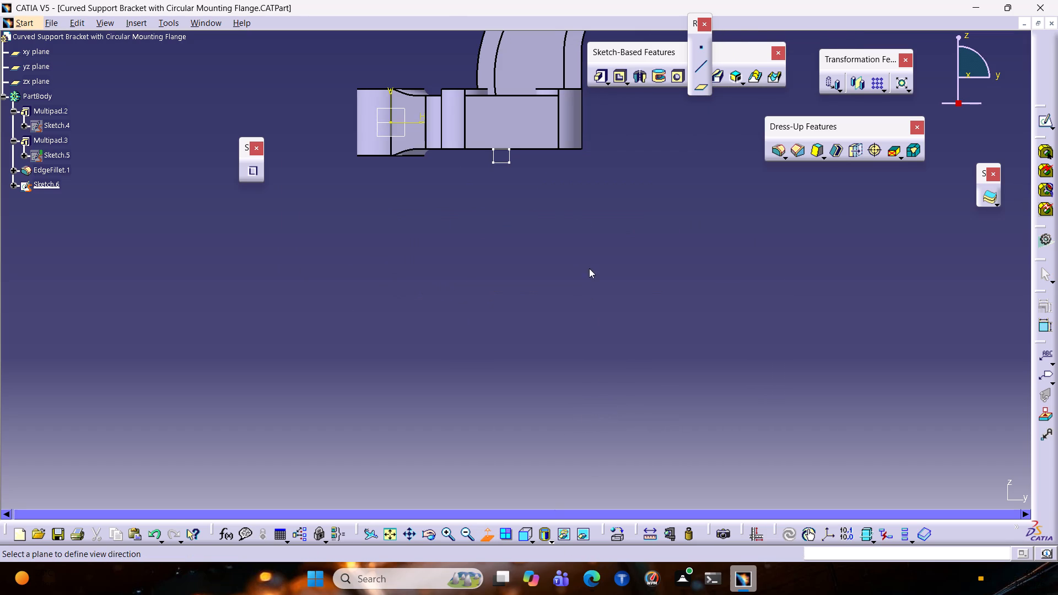
middle_click_drag(543, 185, 579, 295)
middle_click_drag(570, 305, 644, 240, "ctrl")
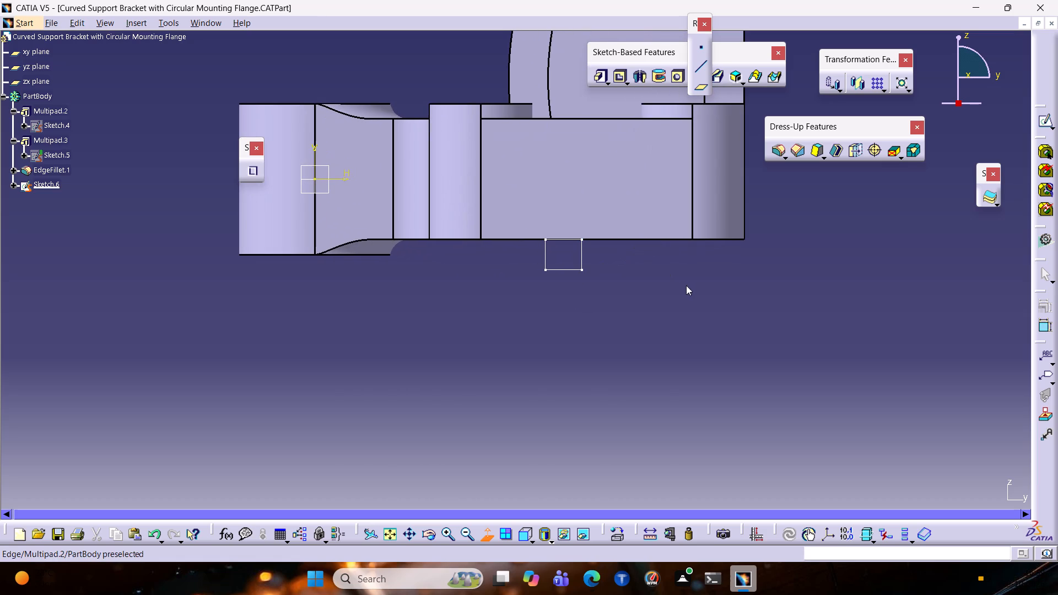
middle_click_drag(765, 274, 663, 294)
middle_click_drag(763, 242, 602, 322)
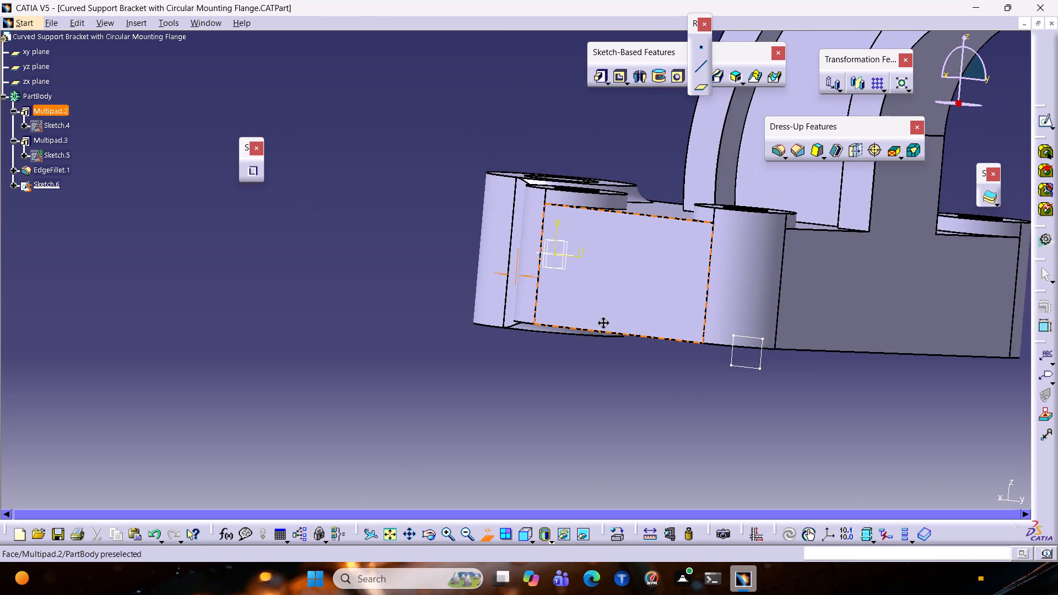
middle_click_drag(602, 322, 594, 324)
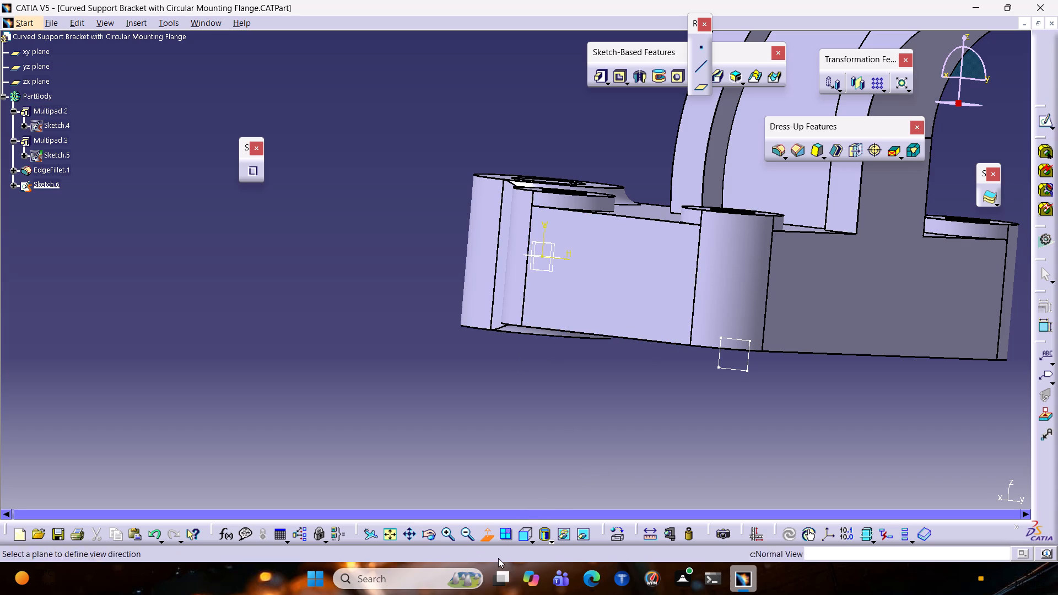
left_click(489, 535)
left_click(489, 535)
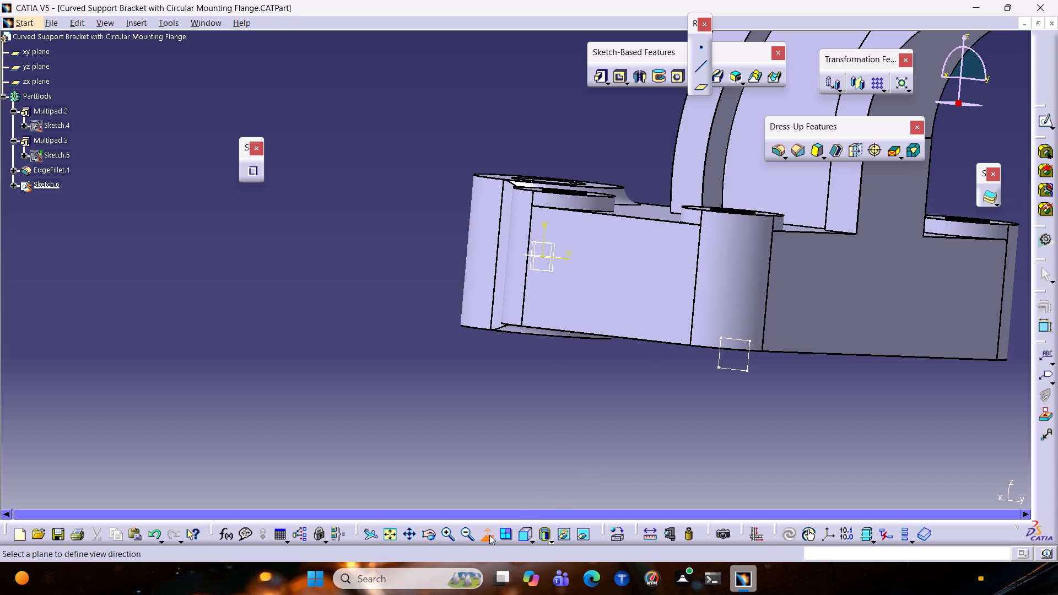
left_click(535, 466)
left_click(484, 538)
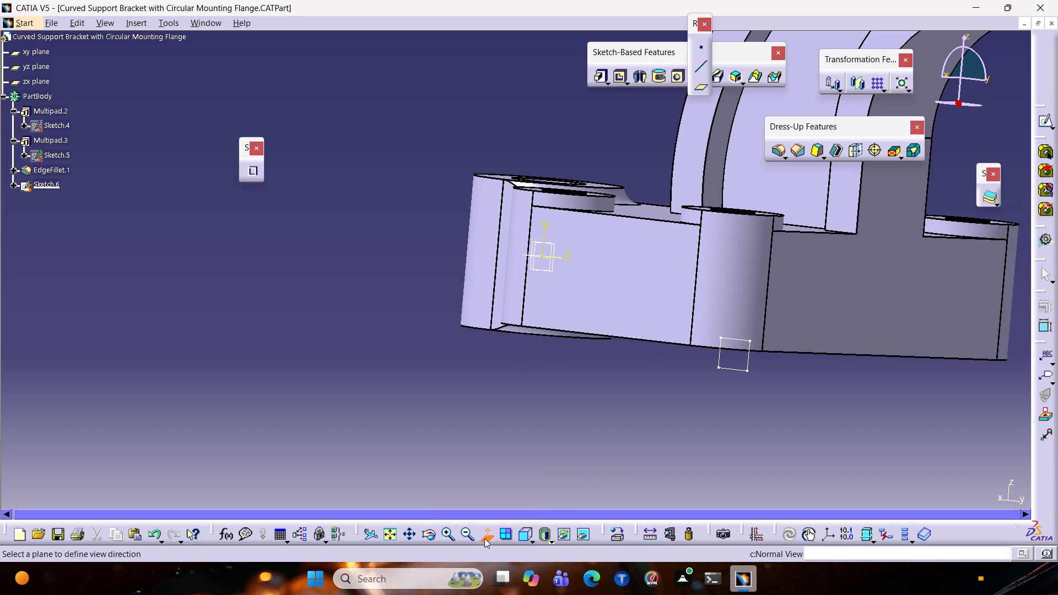
triple_click(486, 538)
left_click(526, 534)
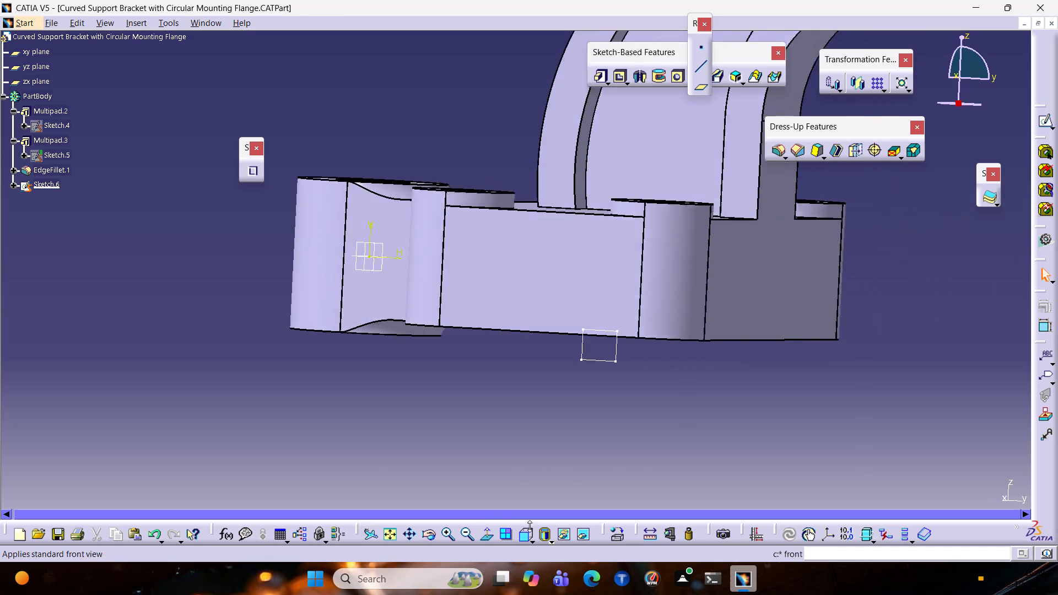
middle_click_drag(515, 383, 600, 412)
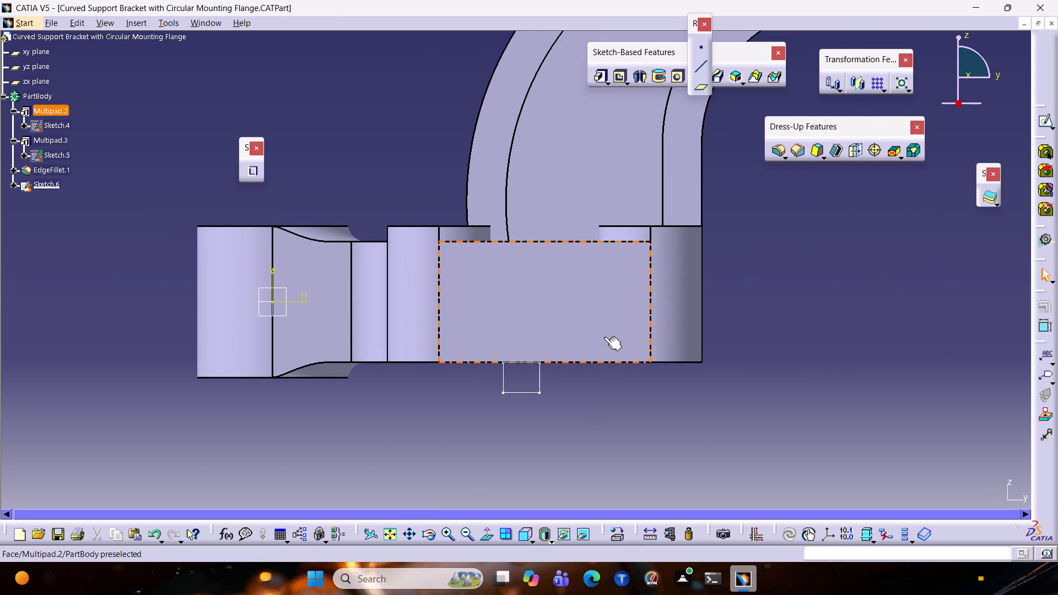
Reopen the rectangle sketch and project the top edge of the base plate's raised round boss onto the sketch plane.
double_click(515, 393)
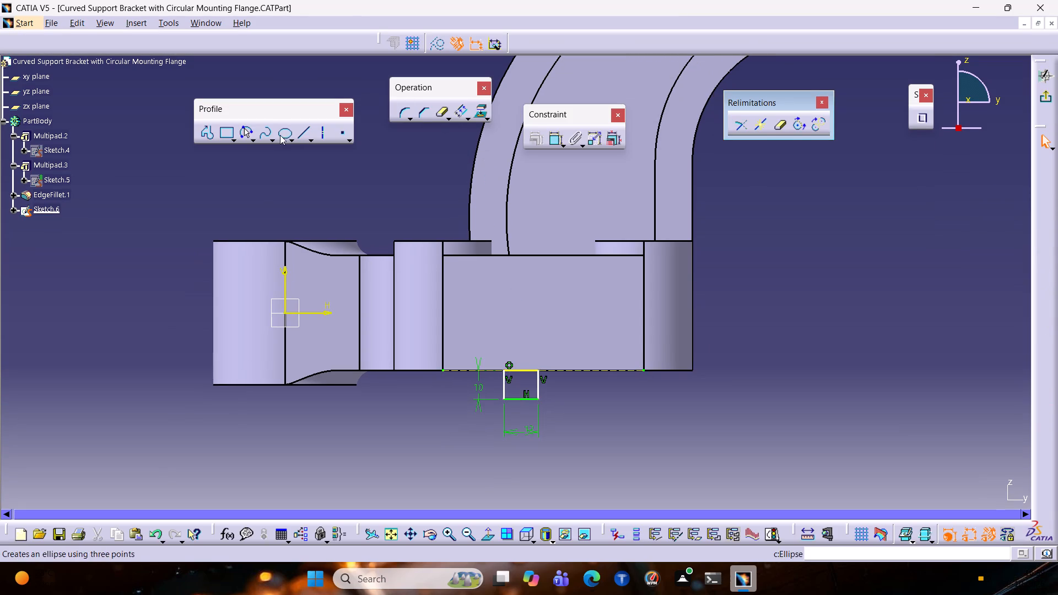
left_click(308, 141)
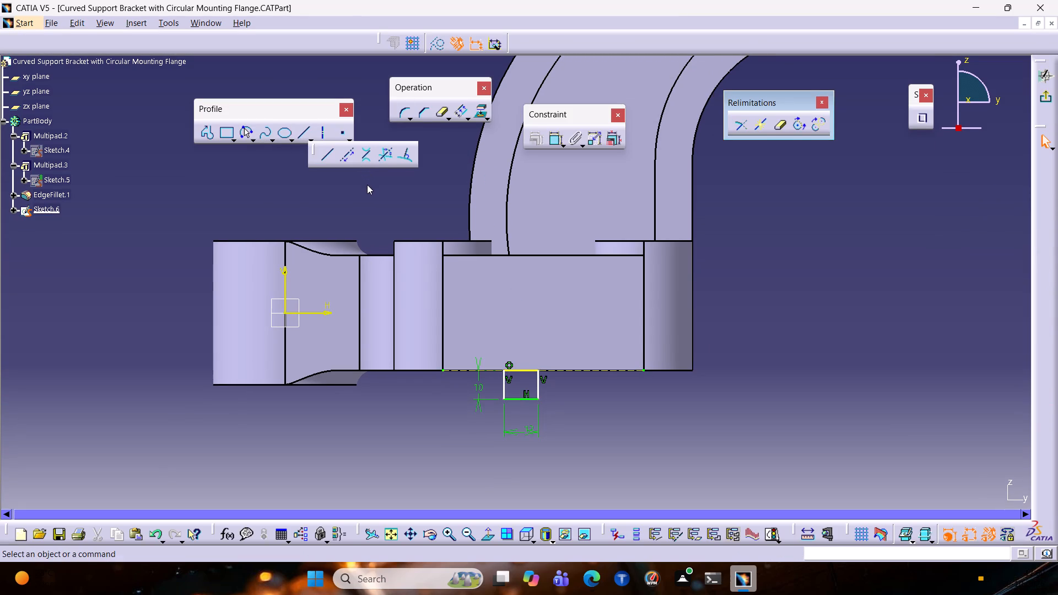
left_click_drag(389, 206, 390, 212)
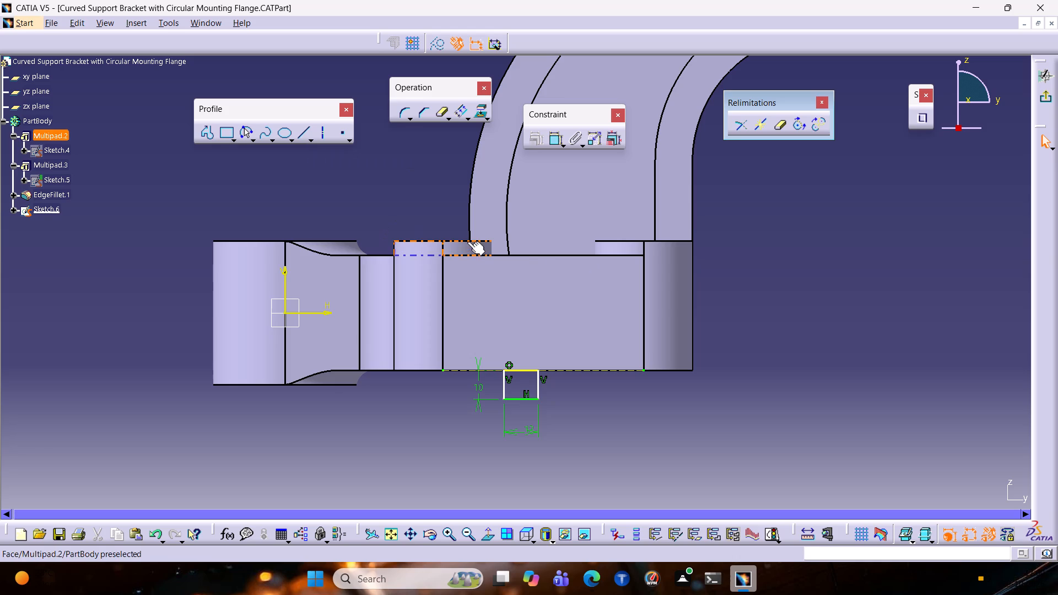
left_click(466, 240)
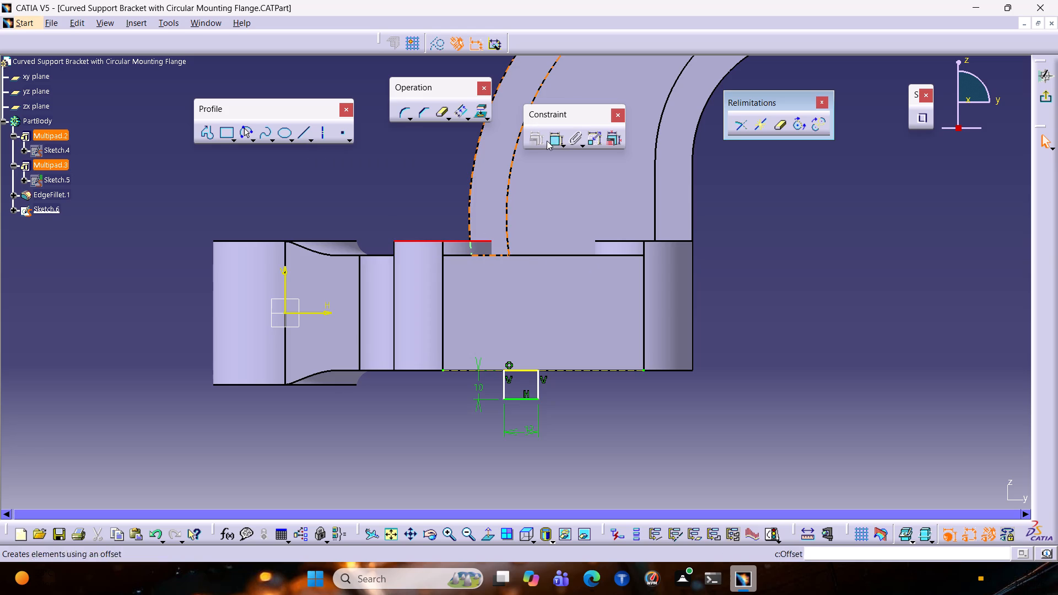
left_click(479, 111)
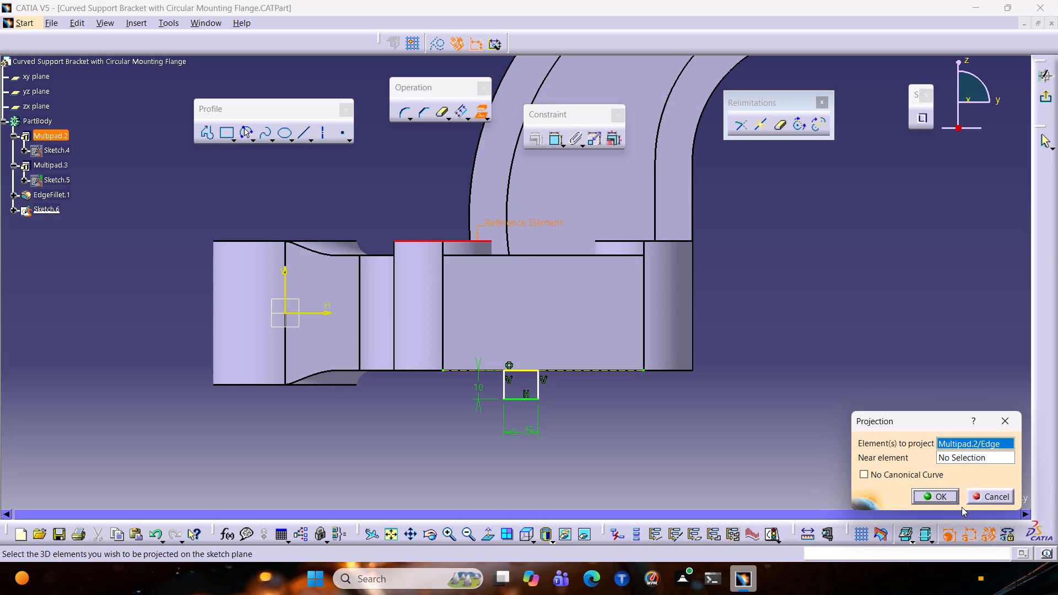
left_click(952, 500)
left_click(681, 449)
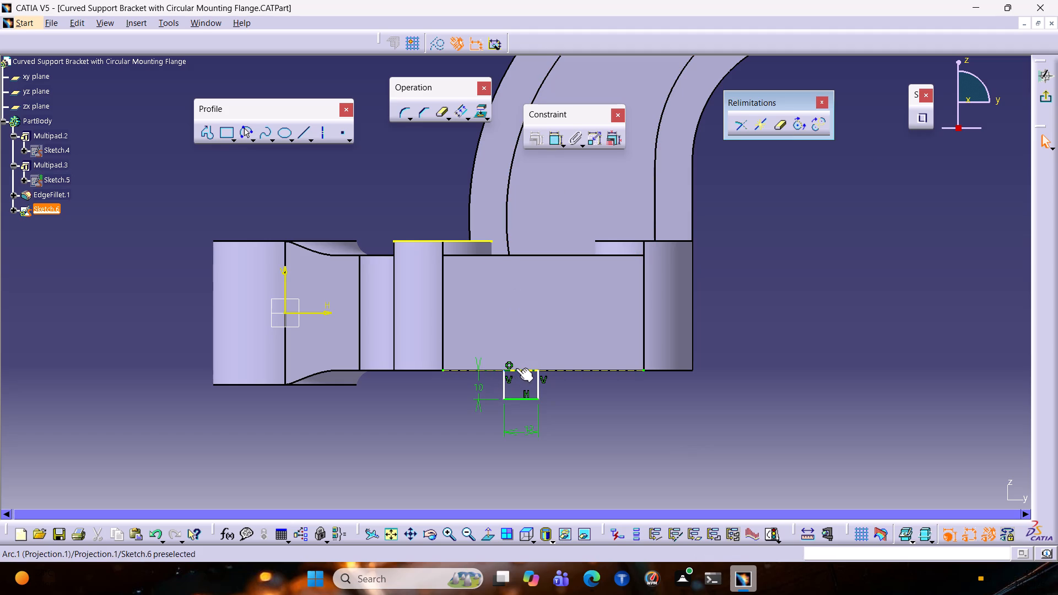
Shift the 12 × 10 mm rectangle along the base plate's bottom edge, closer to the sketch's vertical axis, beneath the projected boss edge's far end.
left_click_drag(513, 370, 507, 371)
left_click_drag(501, 377, 501, 377)
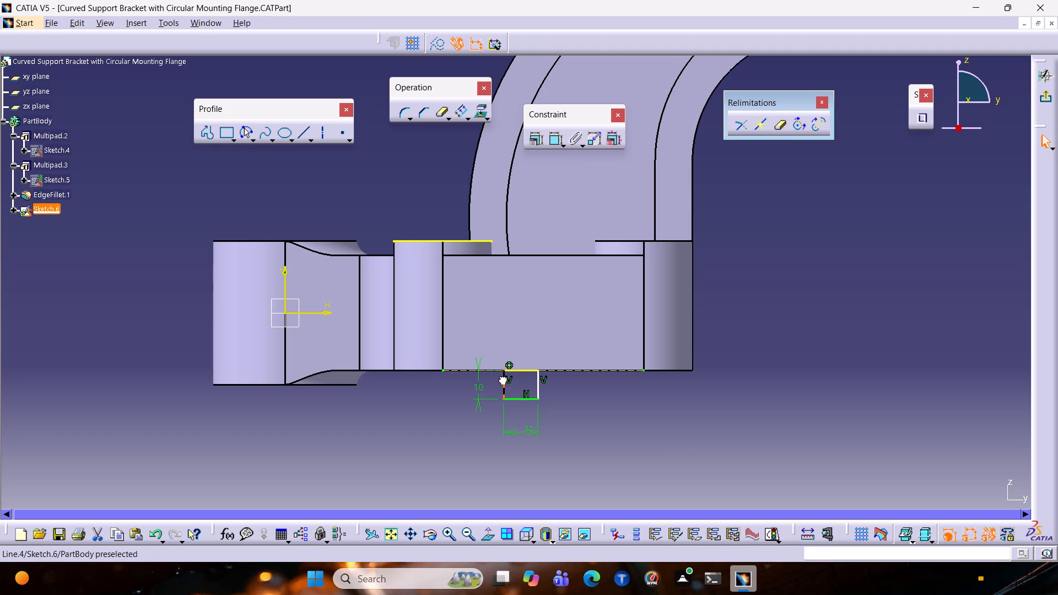
left_click_drag(501, 377, 495, 375)
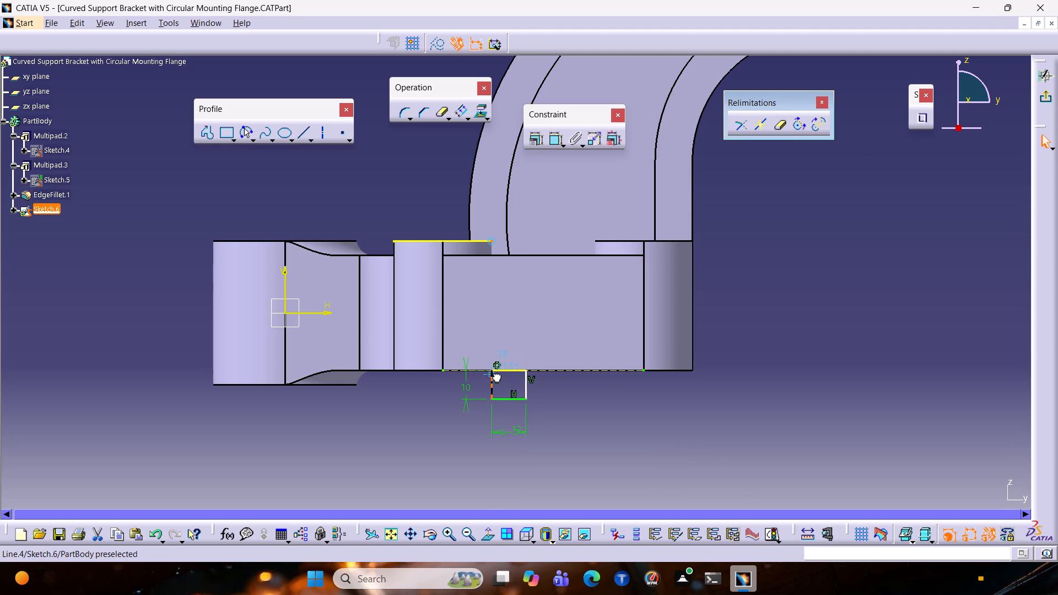
left_click_drag(495, 375, 492, 374)
left_click(619, 414)
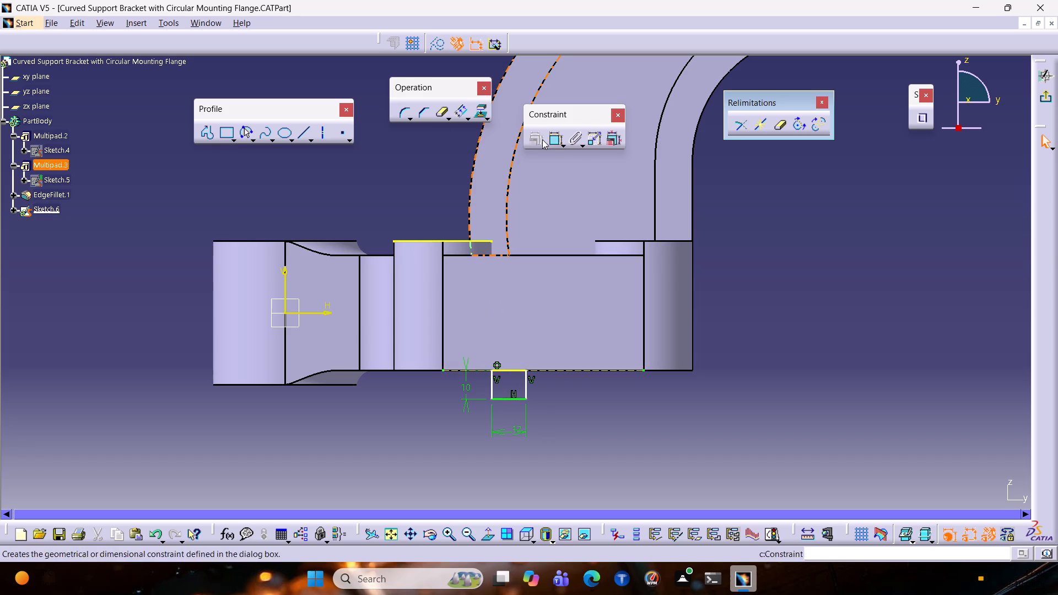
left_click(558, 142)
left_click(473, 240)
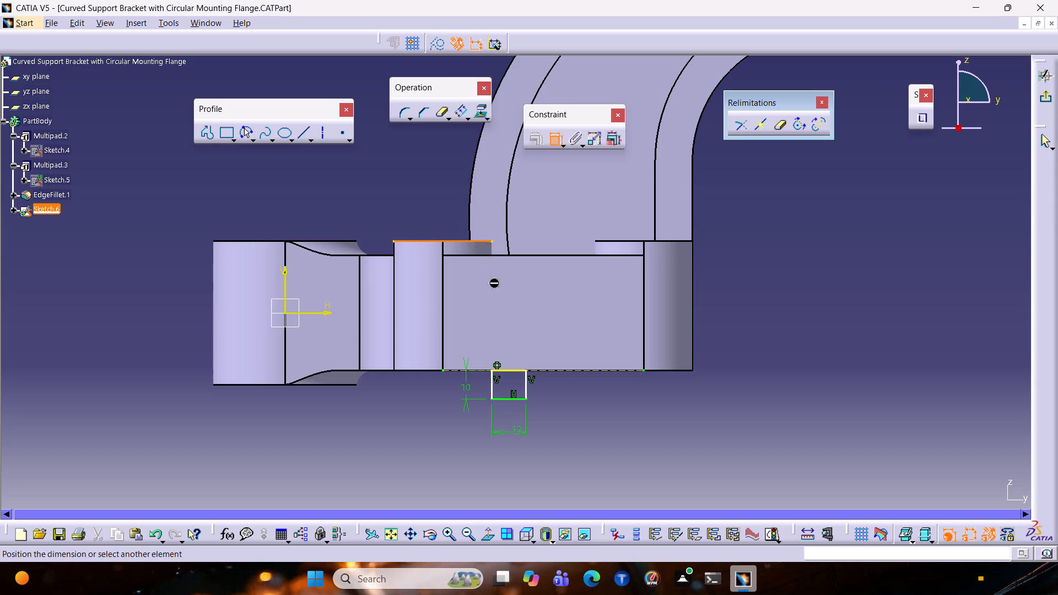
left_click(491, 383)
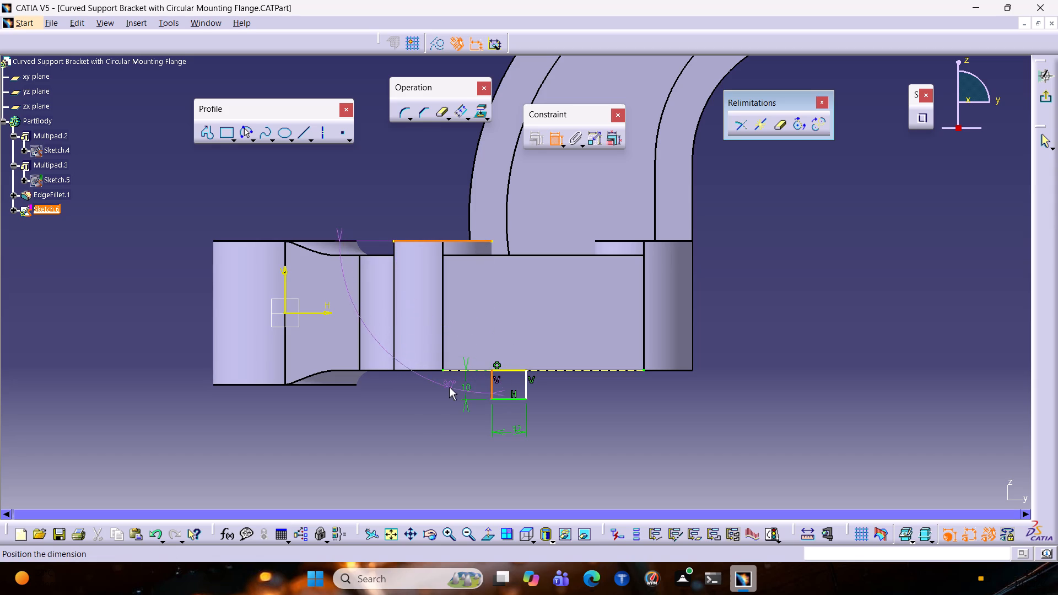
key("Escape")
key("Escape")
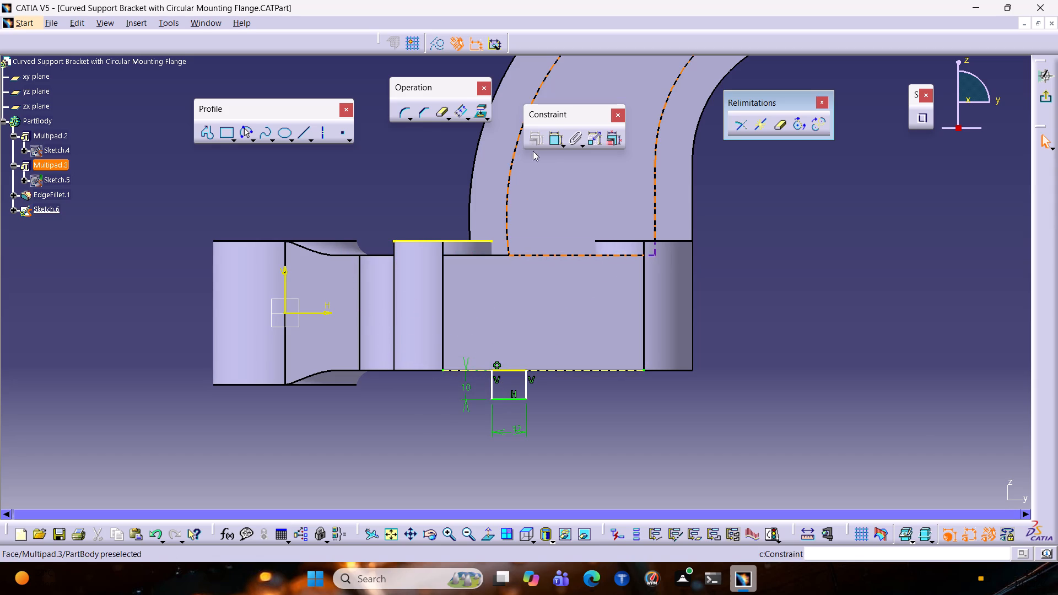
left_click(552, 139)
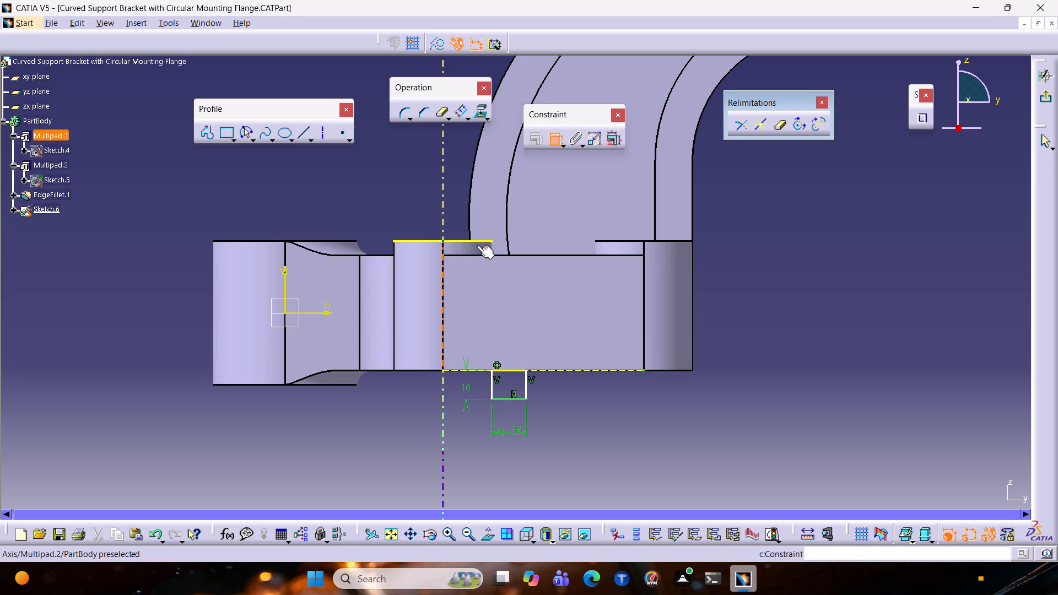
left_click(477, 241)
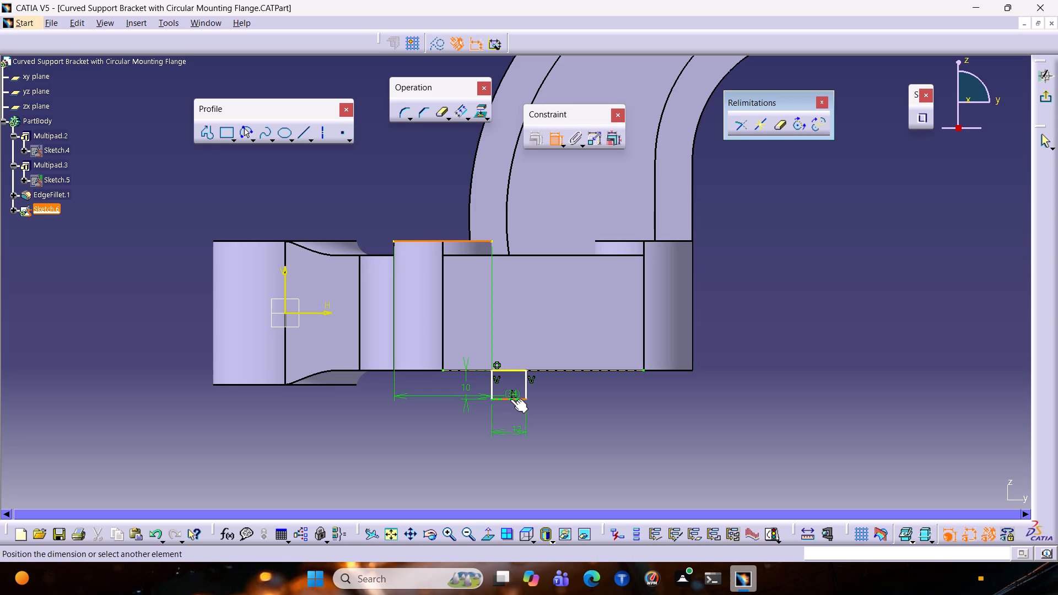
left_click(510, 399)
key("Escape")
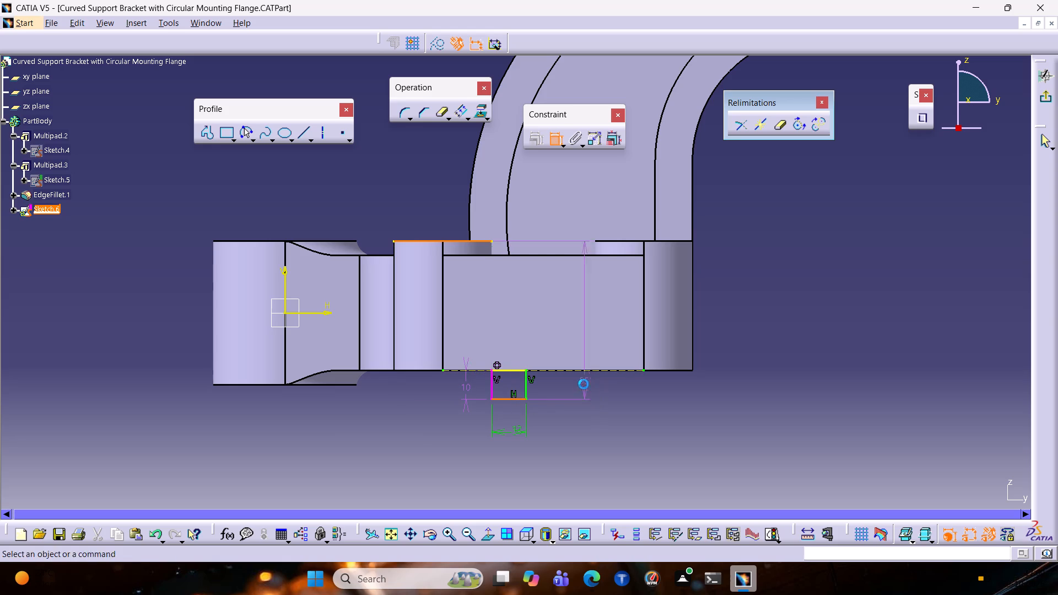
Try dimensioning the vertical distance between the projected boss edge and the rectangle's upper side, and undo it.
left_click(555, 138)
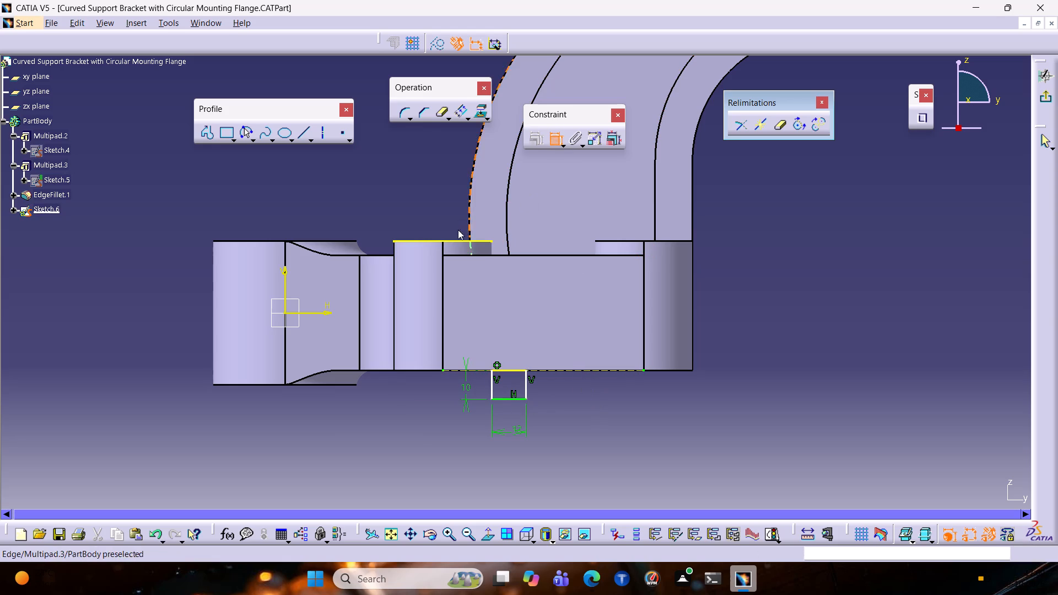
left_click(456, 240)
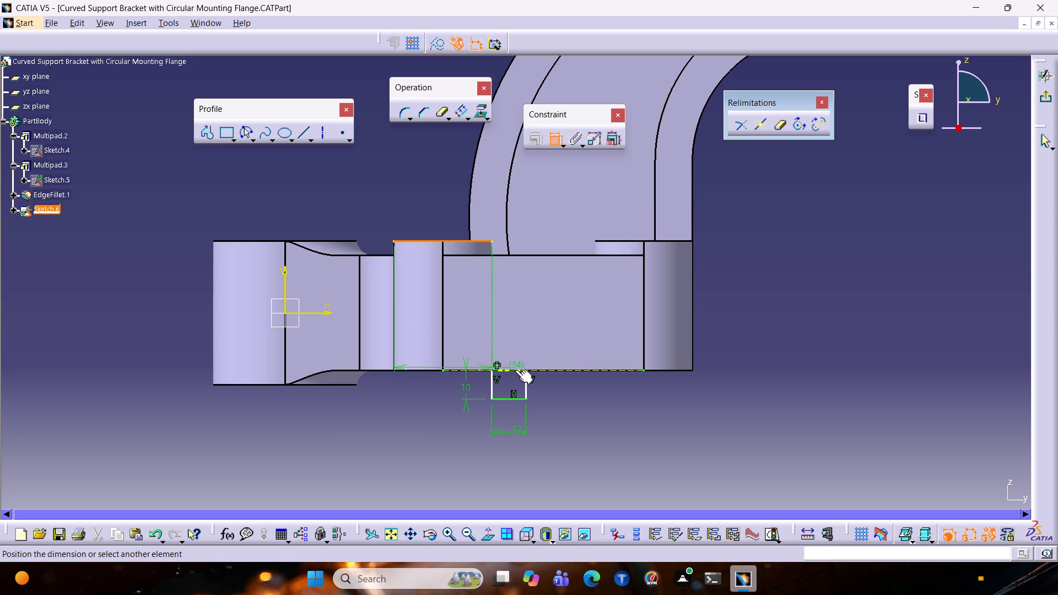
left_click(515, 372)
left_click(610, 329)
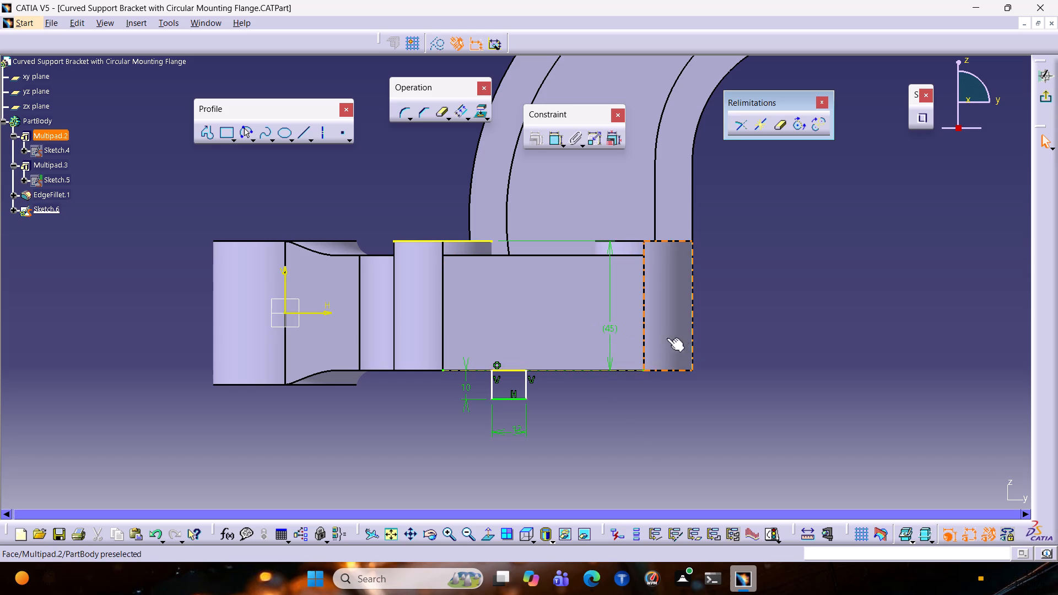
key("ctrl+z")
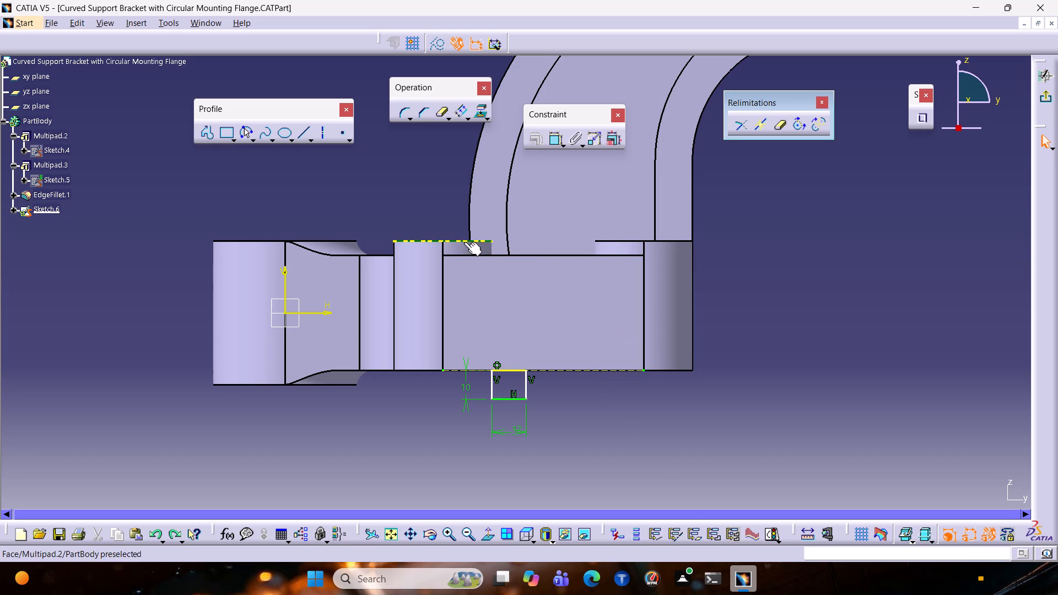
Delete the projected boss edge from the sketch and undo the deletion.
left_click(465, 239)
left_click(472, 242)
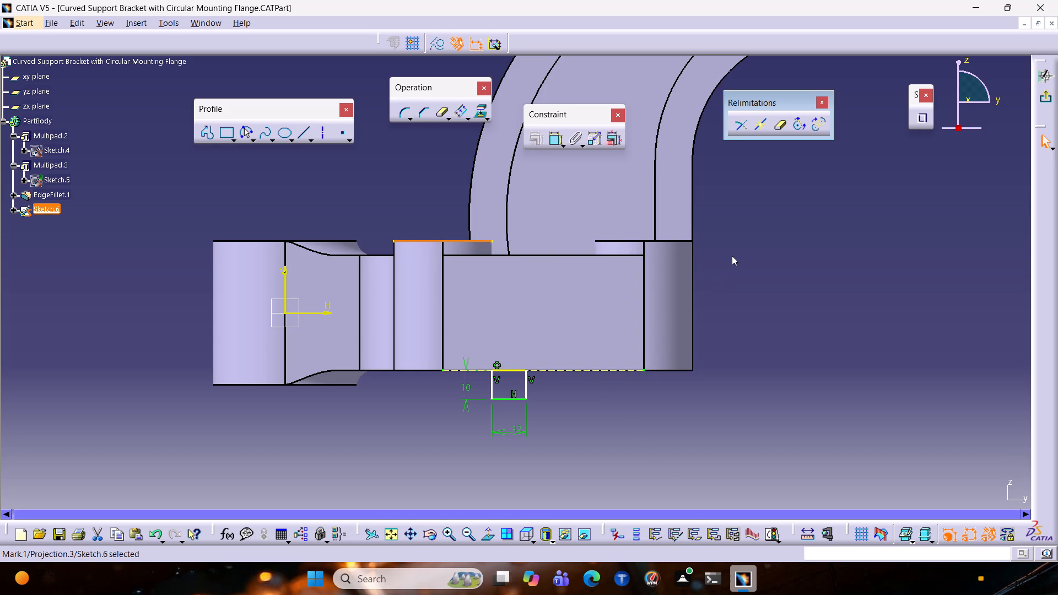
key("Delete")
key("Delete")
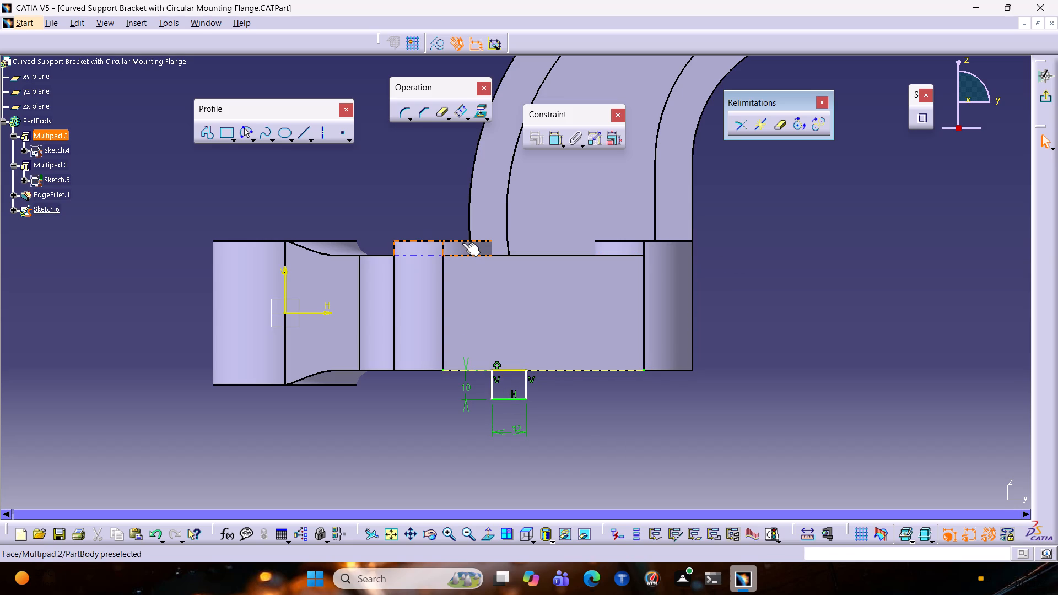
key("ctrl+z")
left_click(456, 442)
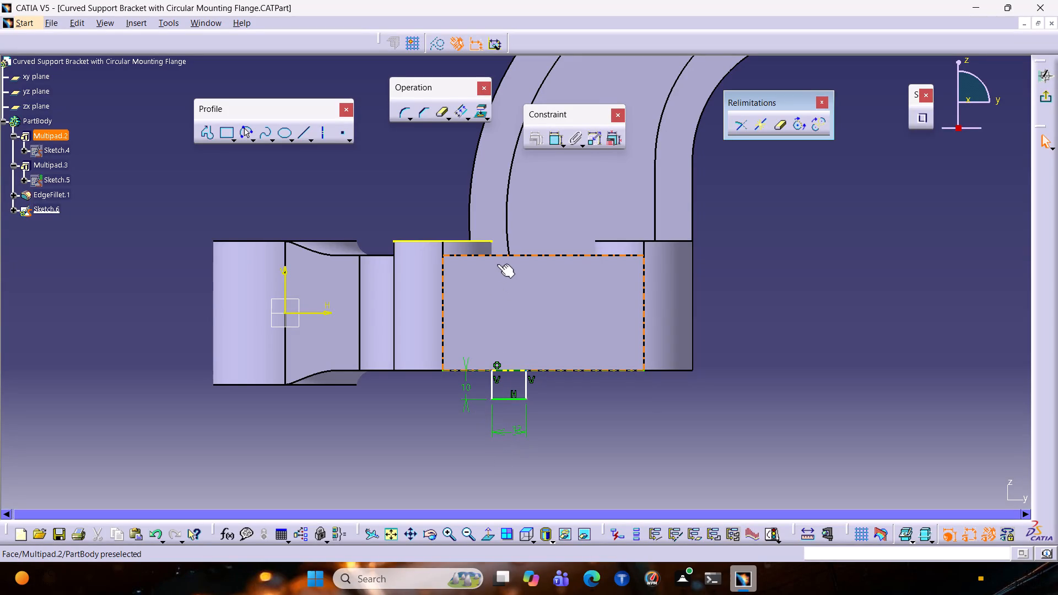
Convert the projected boss edge into a construction element and clear the selection.
left_click(455, 240)
left_click(446, 48)
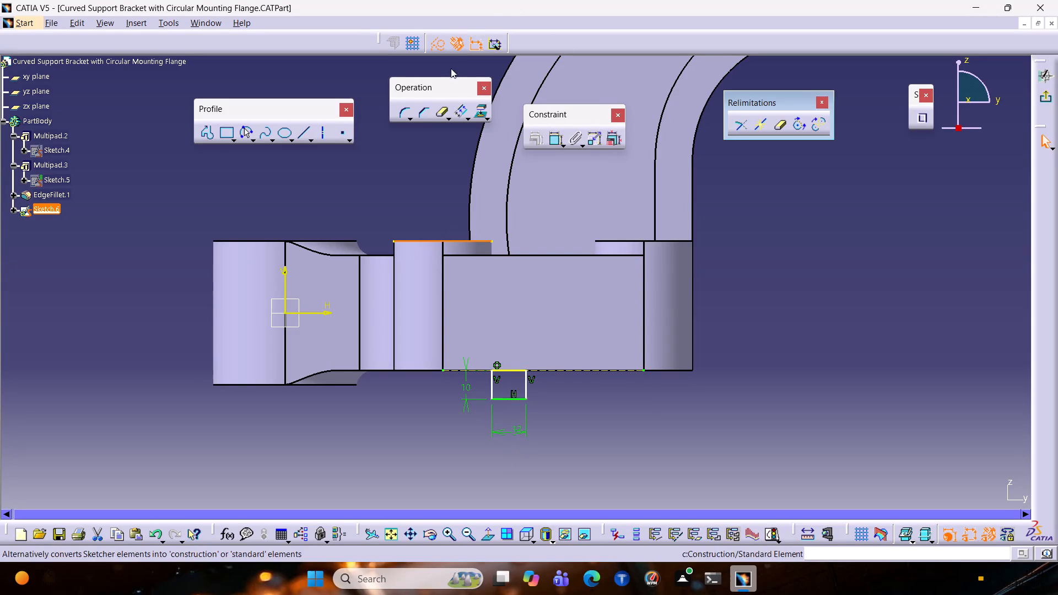
left_click_drag(781, 282, 790, 282)
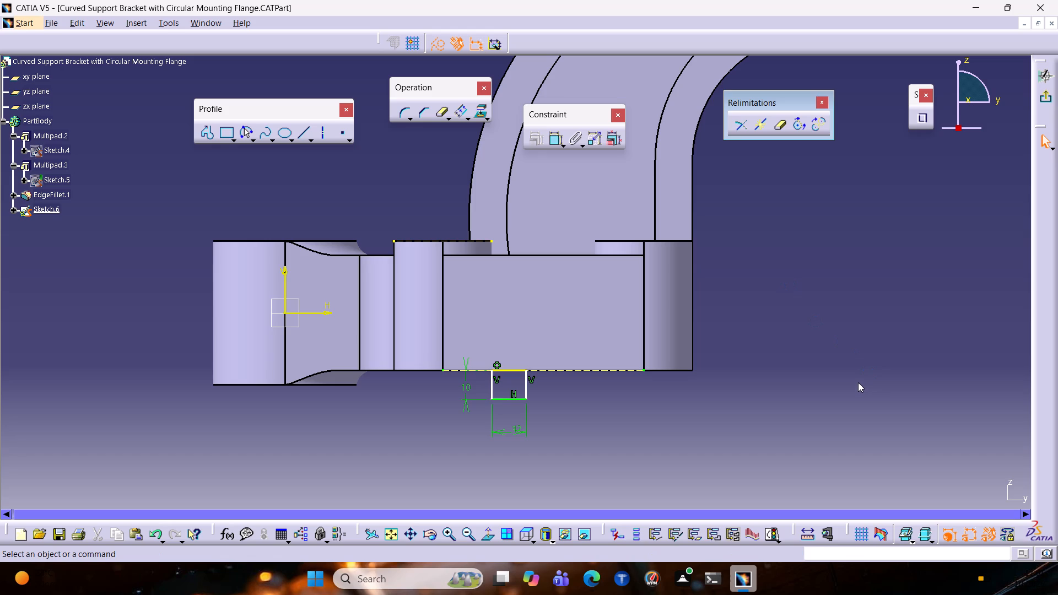
Draw a vertical reference line from the projected boss edge's end down to the 12 × 10 mm rectangle's upper corner, and exit the sketch.
left_click(199, 135)
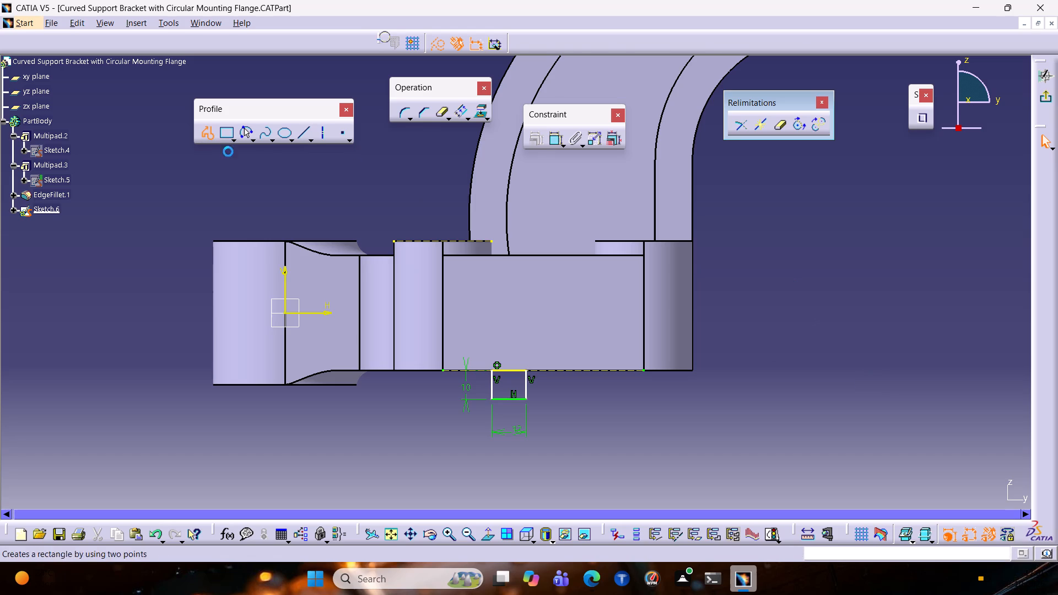
left_click(491, 242)
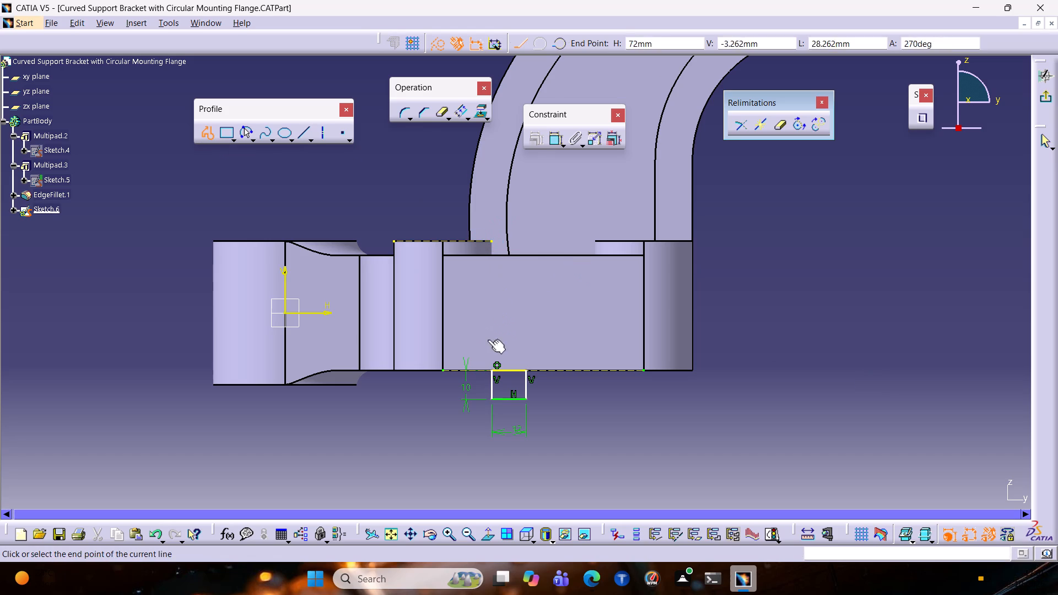
left_click(492, 372)
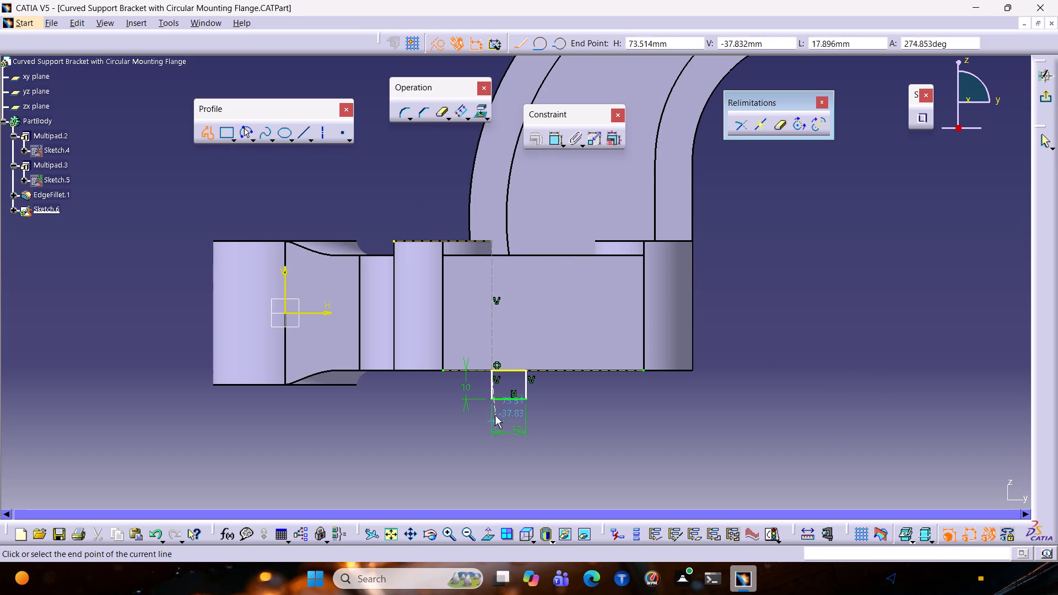
key("Escape")
key("Escape")
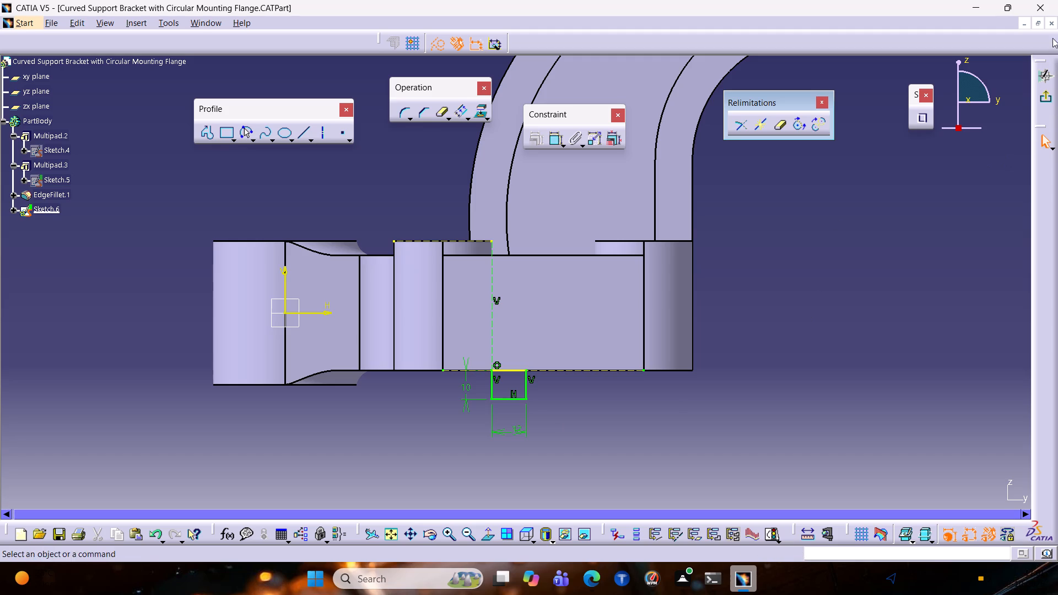
left_click(1049, 92)
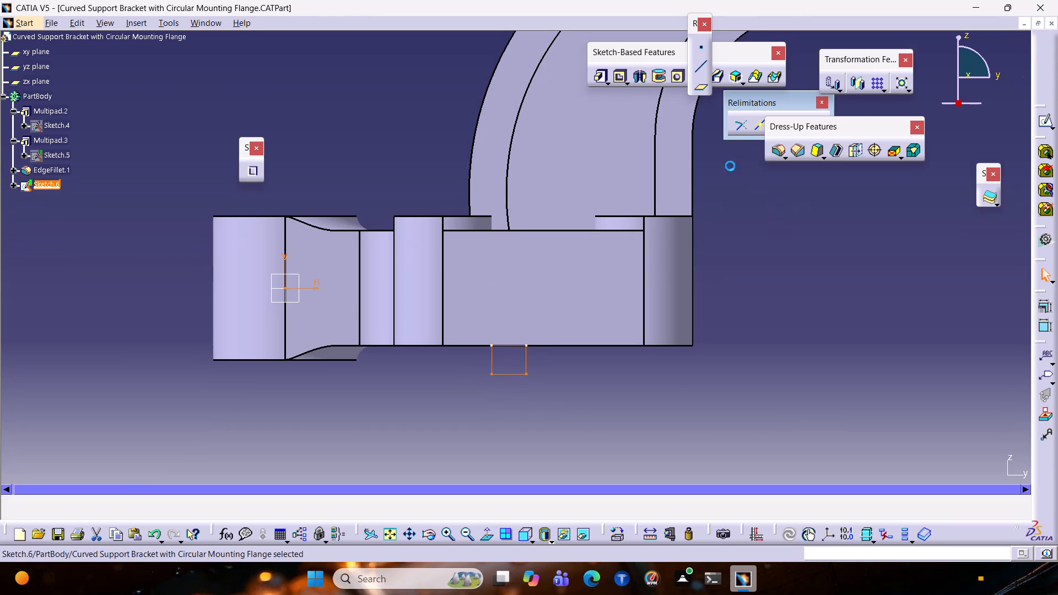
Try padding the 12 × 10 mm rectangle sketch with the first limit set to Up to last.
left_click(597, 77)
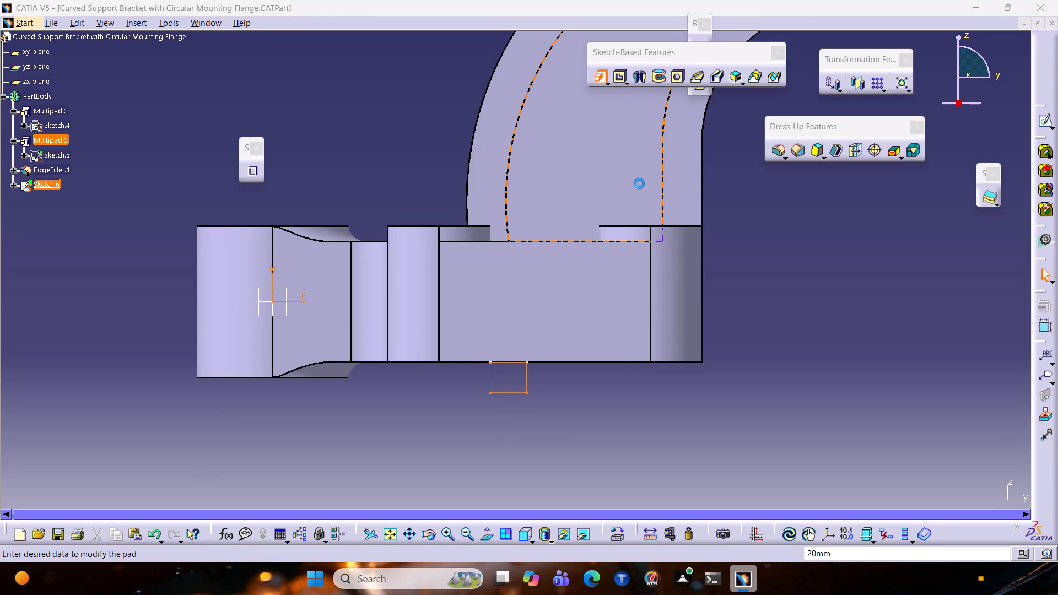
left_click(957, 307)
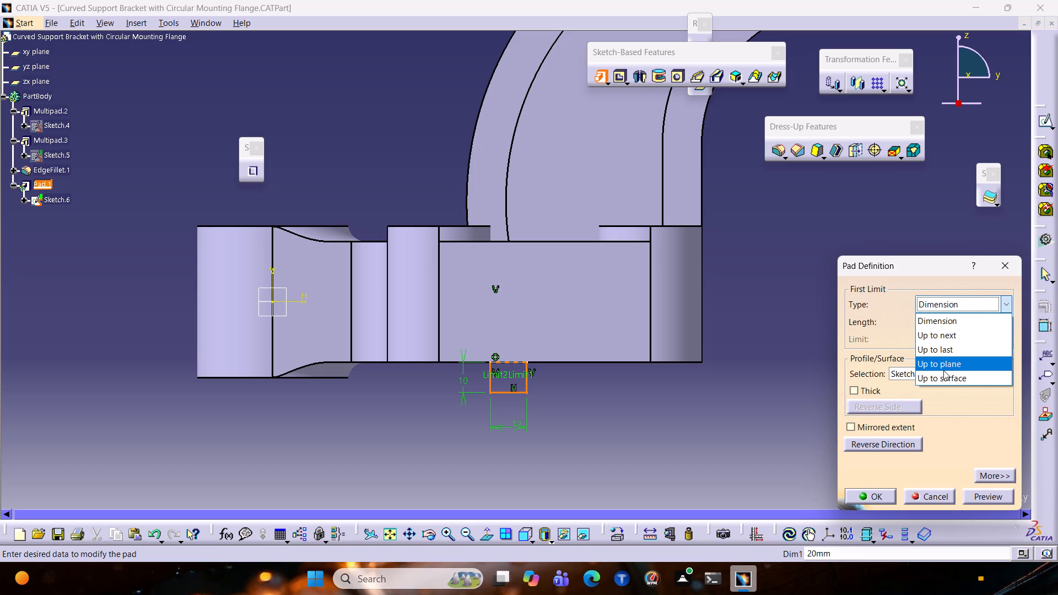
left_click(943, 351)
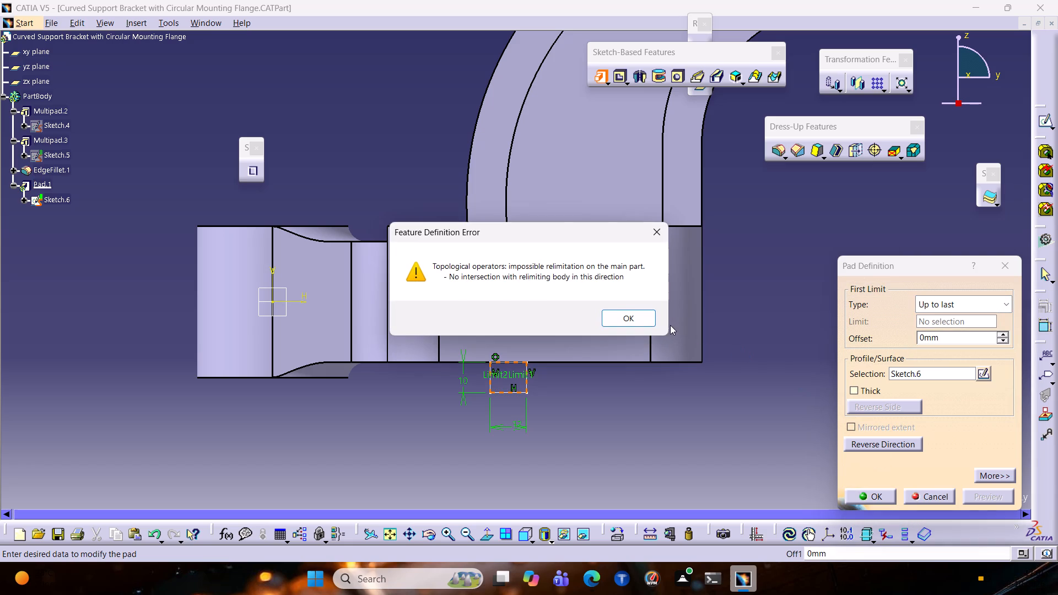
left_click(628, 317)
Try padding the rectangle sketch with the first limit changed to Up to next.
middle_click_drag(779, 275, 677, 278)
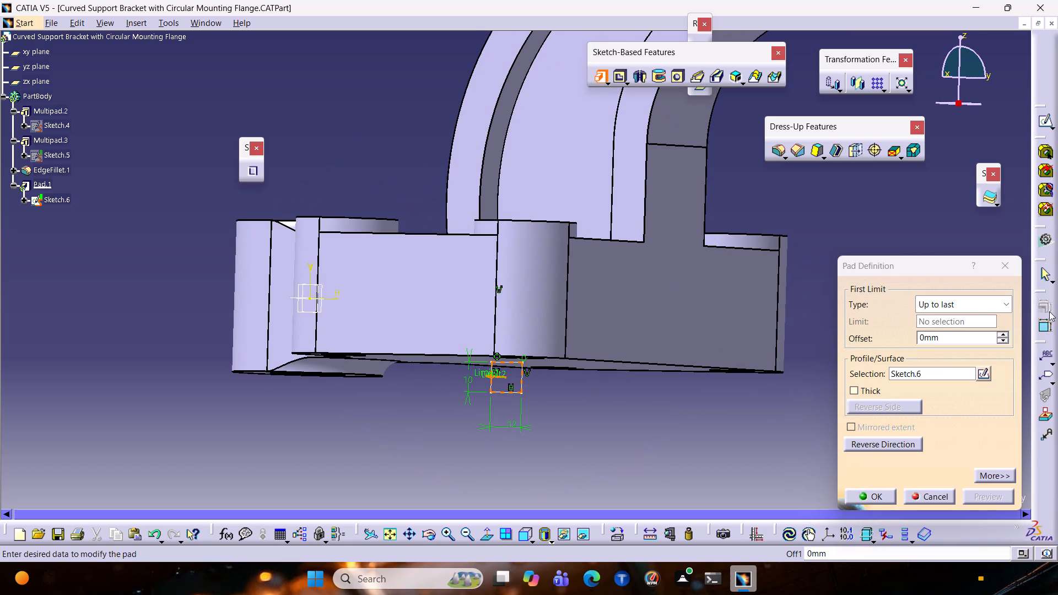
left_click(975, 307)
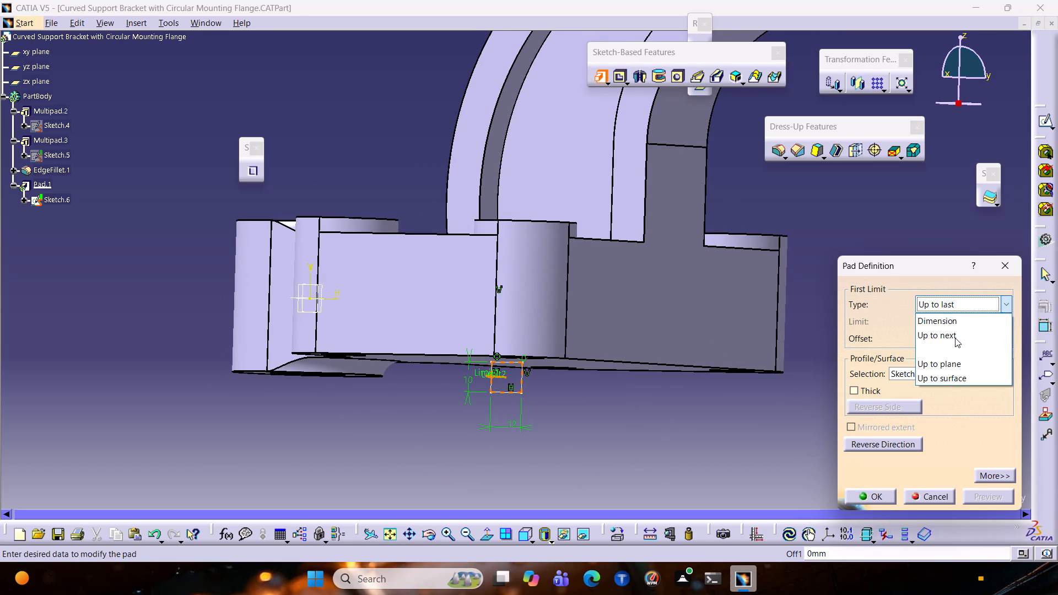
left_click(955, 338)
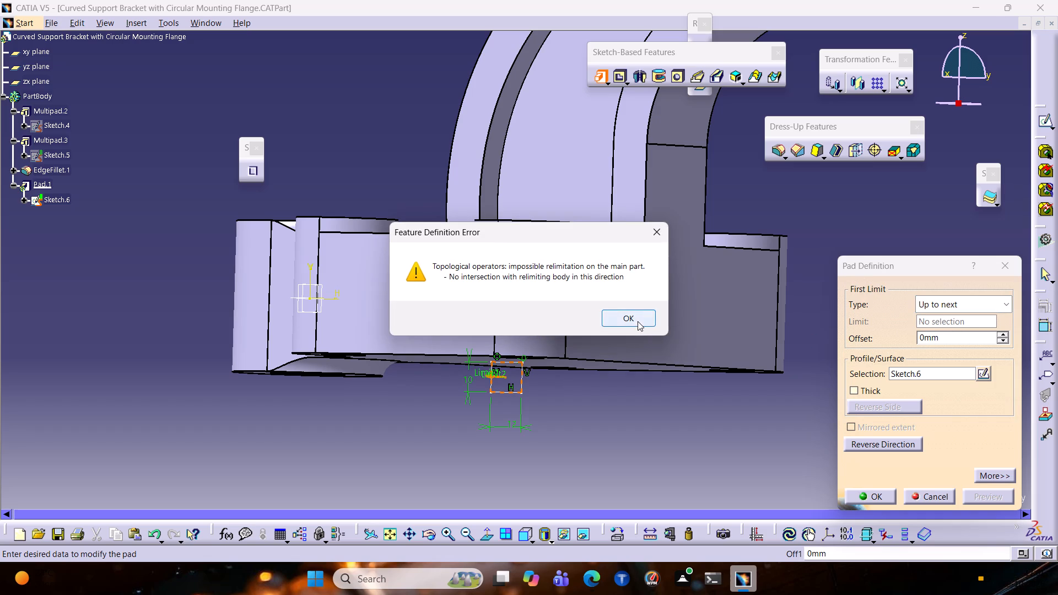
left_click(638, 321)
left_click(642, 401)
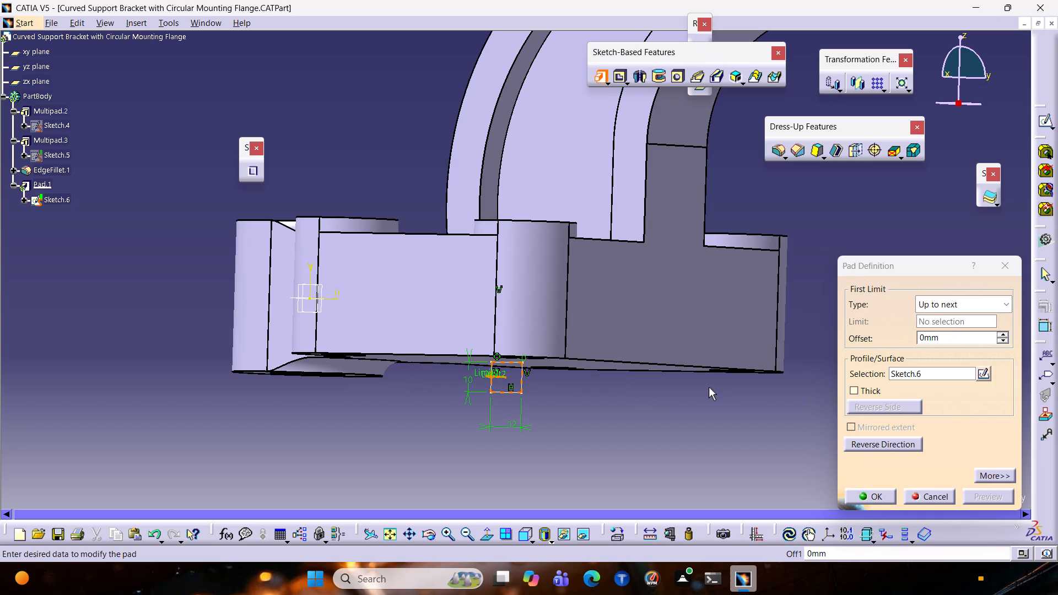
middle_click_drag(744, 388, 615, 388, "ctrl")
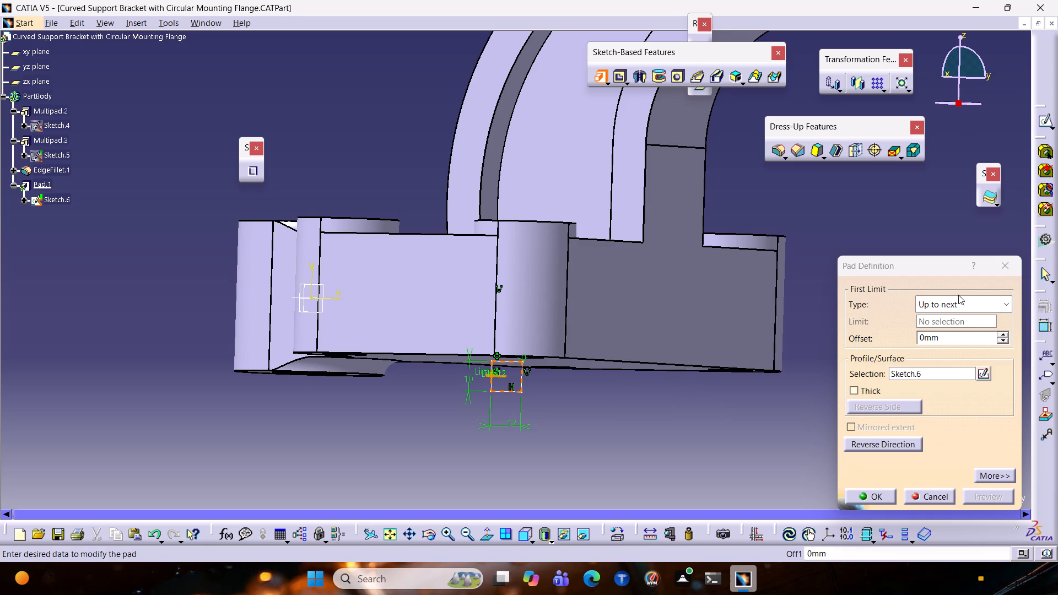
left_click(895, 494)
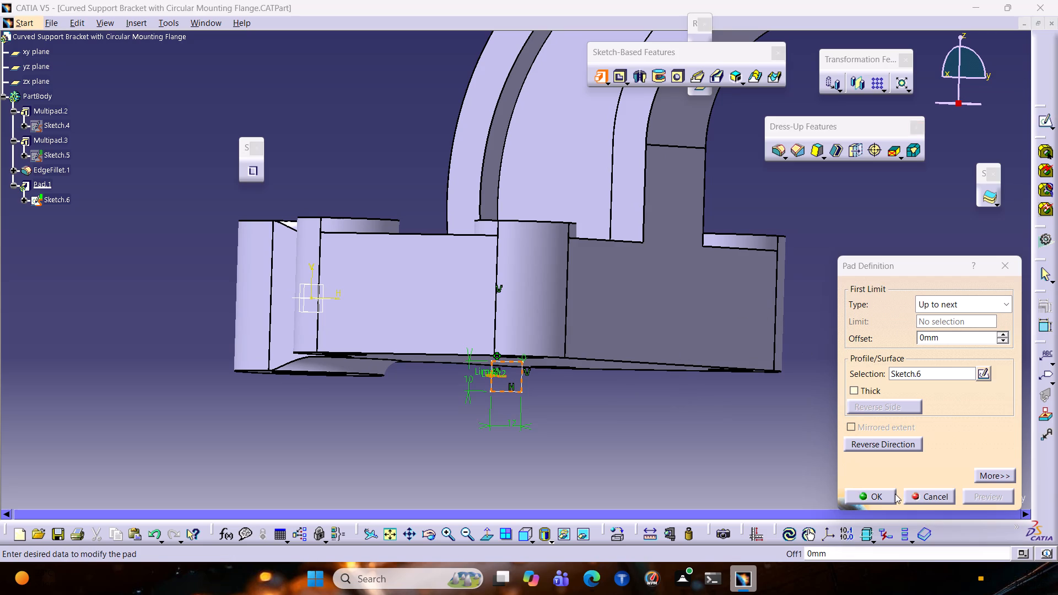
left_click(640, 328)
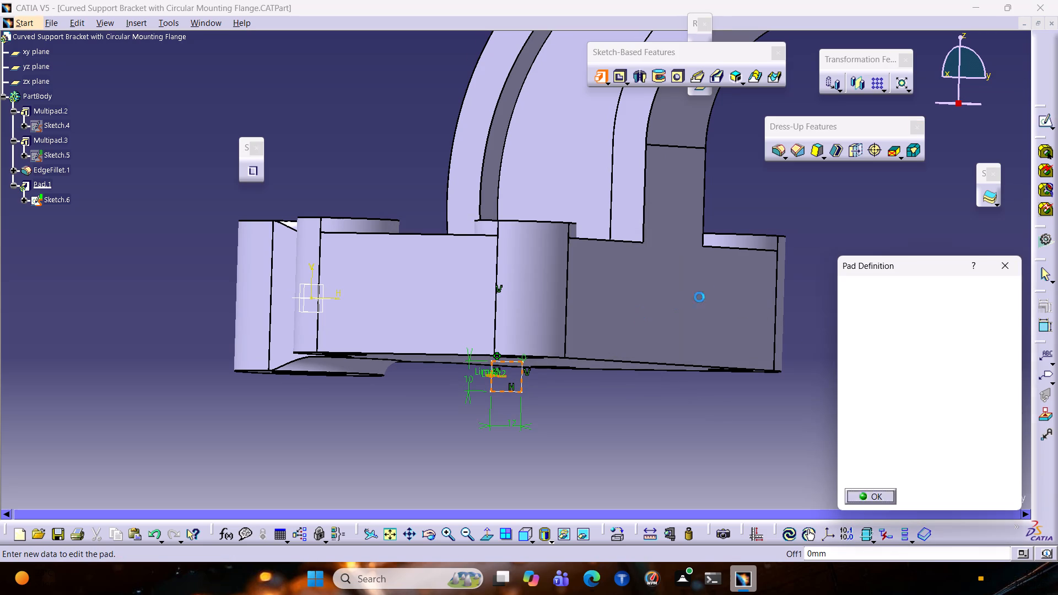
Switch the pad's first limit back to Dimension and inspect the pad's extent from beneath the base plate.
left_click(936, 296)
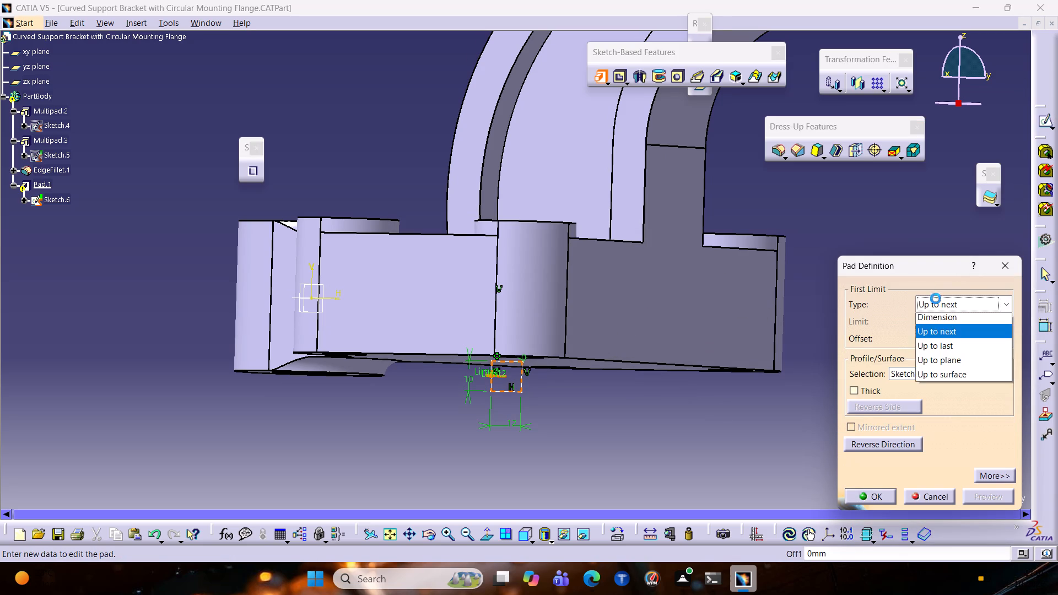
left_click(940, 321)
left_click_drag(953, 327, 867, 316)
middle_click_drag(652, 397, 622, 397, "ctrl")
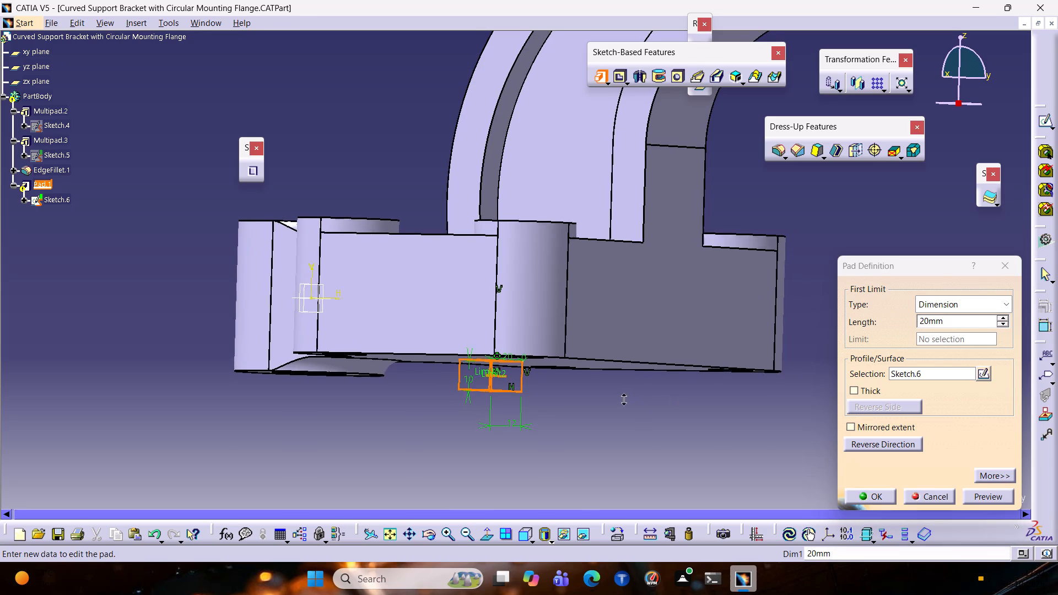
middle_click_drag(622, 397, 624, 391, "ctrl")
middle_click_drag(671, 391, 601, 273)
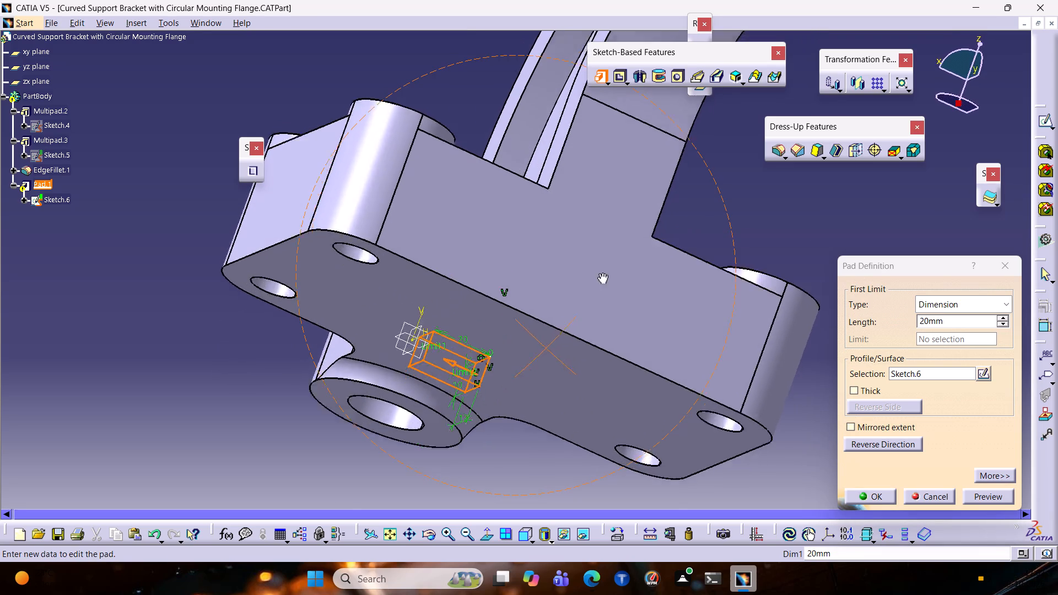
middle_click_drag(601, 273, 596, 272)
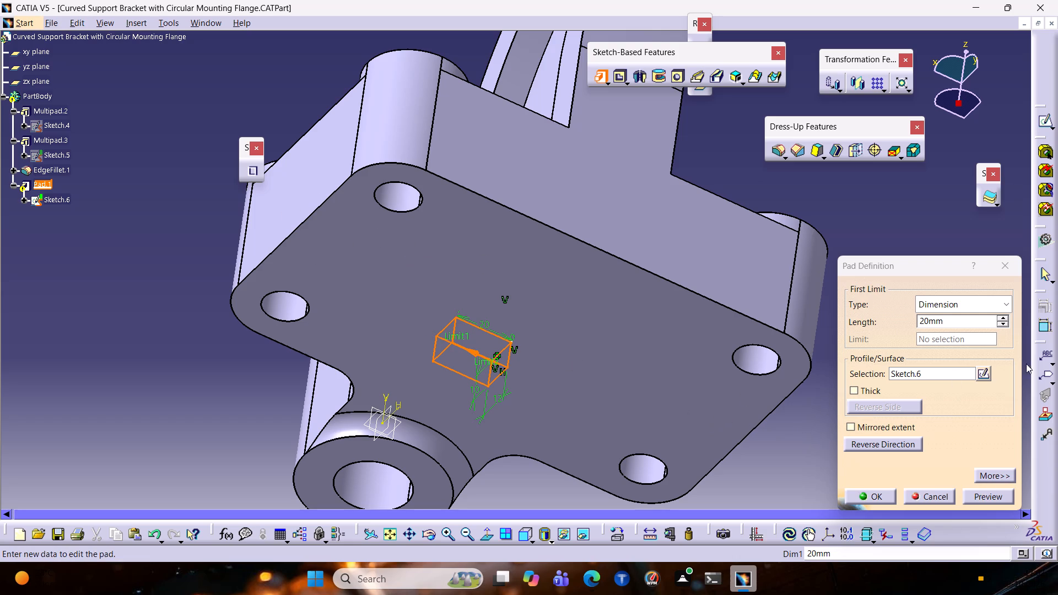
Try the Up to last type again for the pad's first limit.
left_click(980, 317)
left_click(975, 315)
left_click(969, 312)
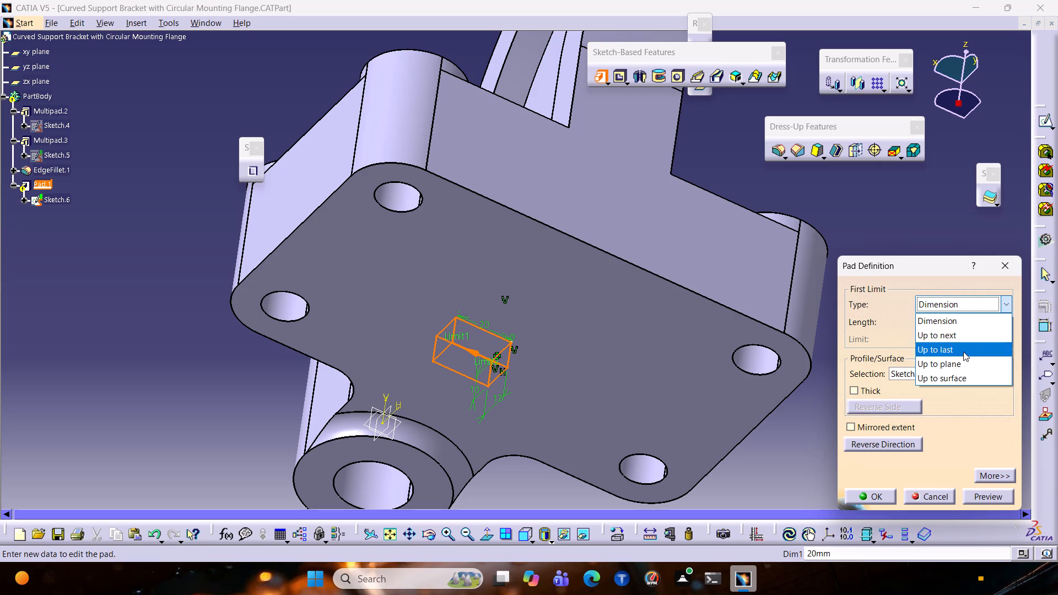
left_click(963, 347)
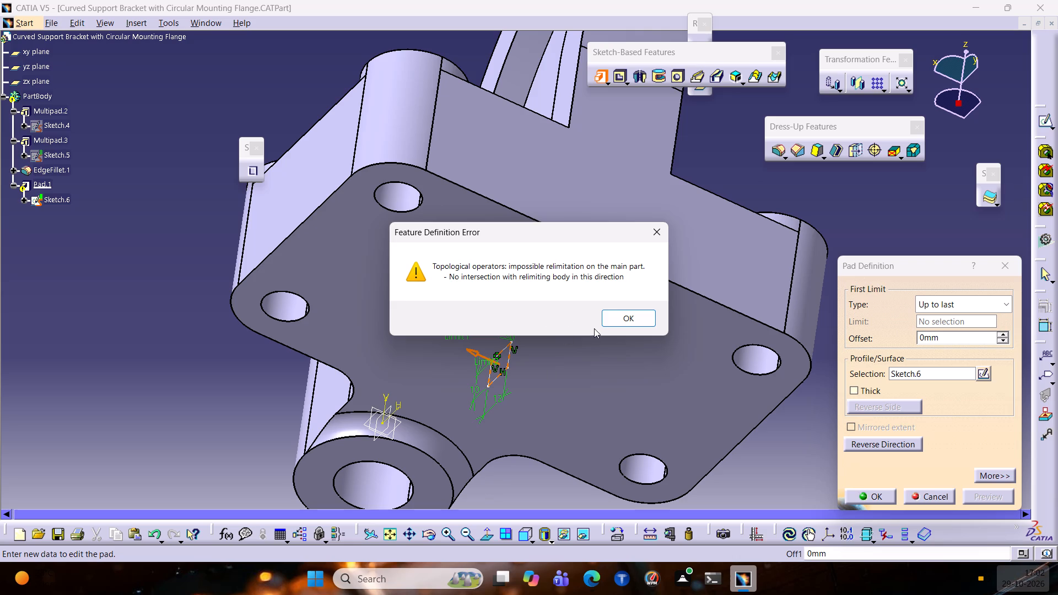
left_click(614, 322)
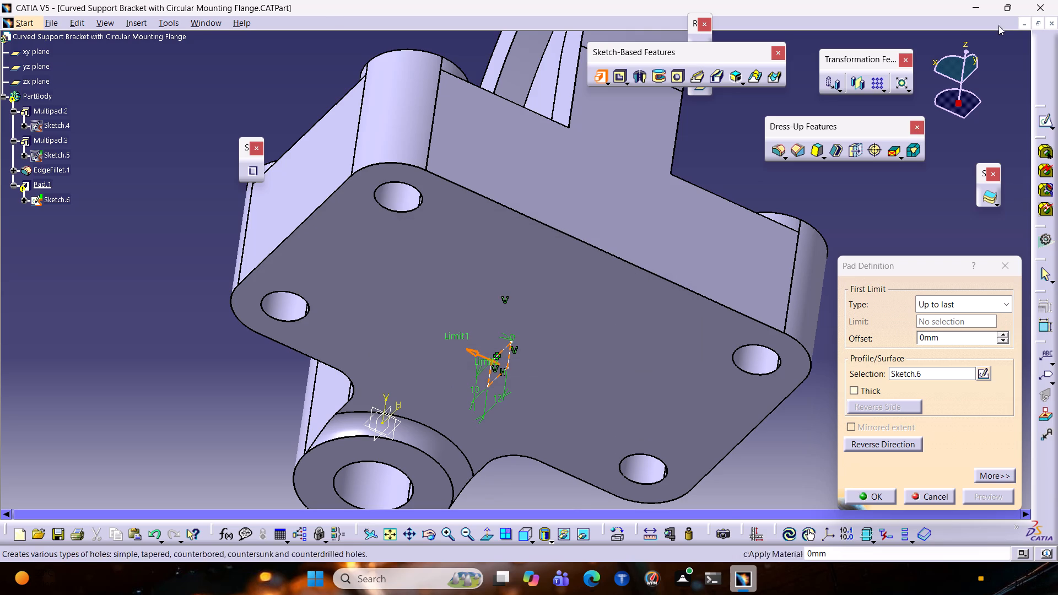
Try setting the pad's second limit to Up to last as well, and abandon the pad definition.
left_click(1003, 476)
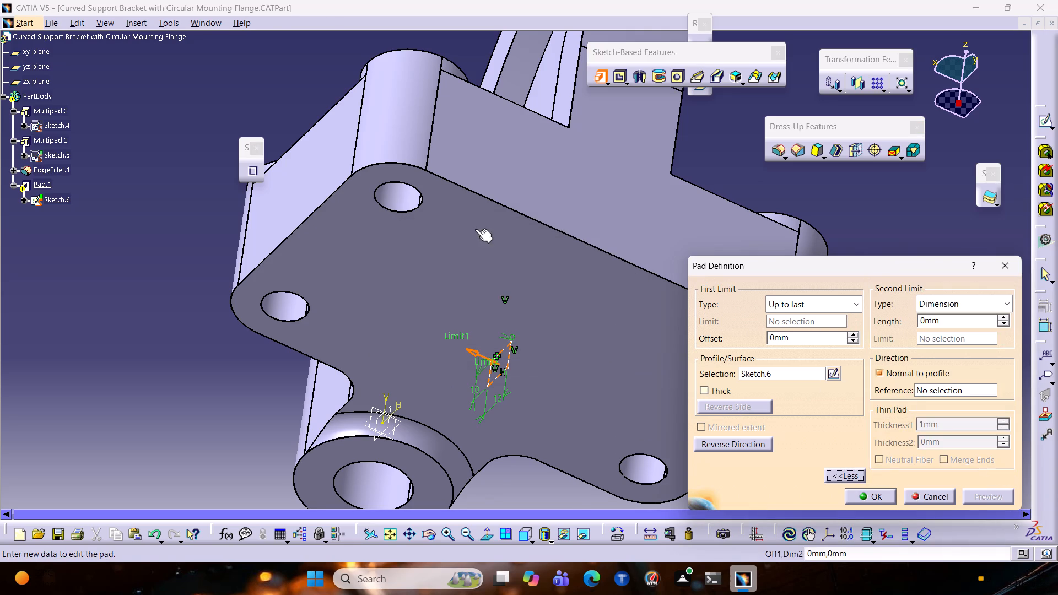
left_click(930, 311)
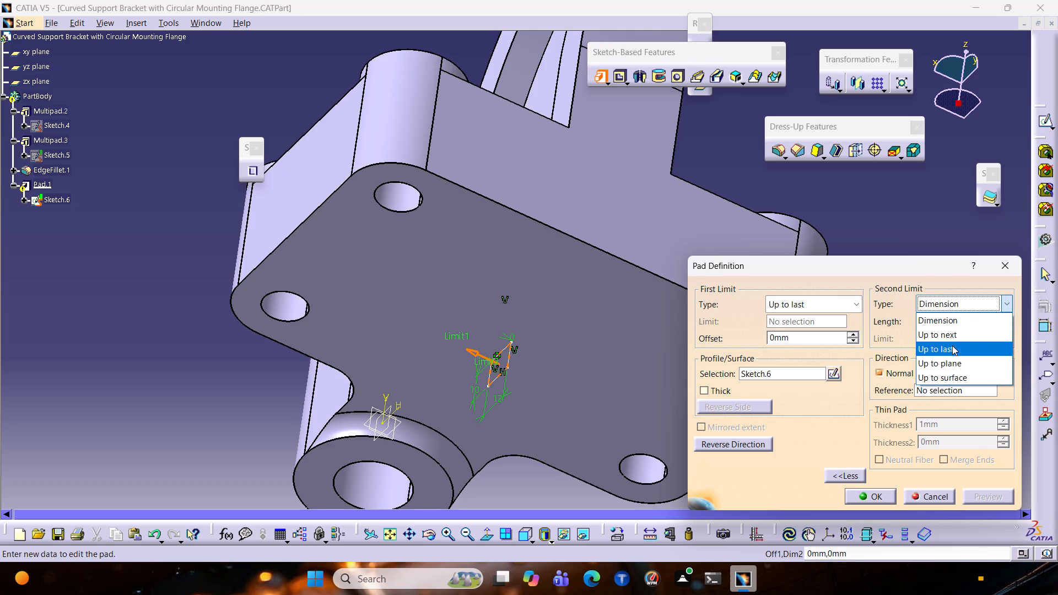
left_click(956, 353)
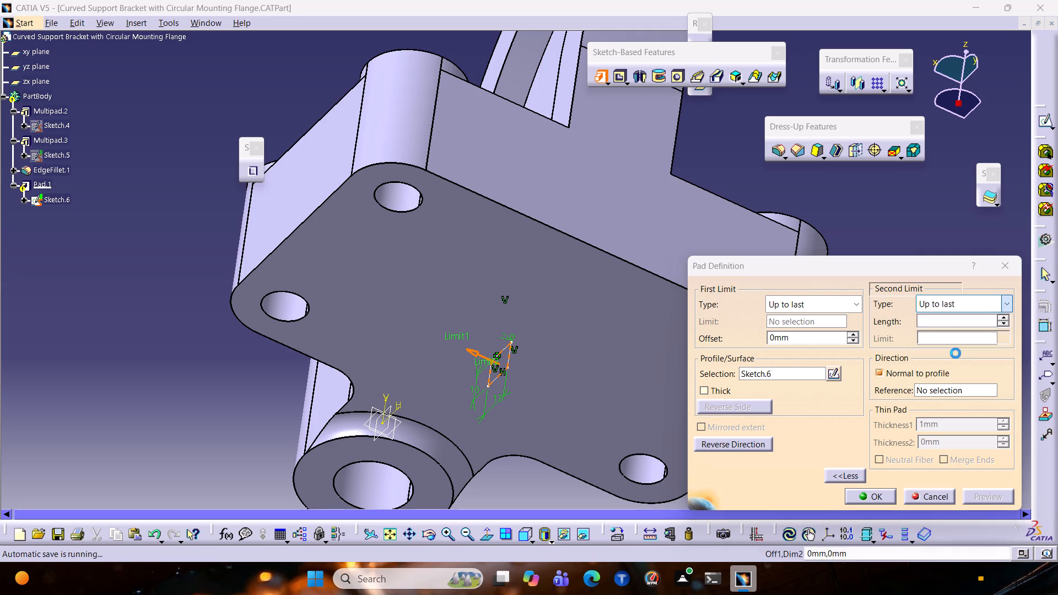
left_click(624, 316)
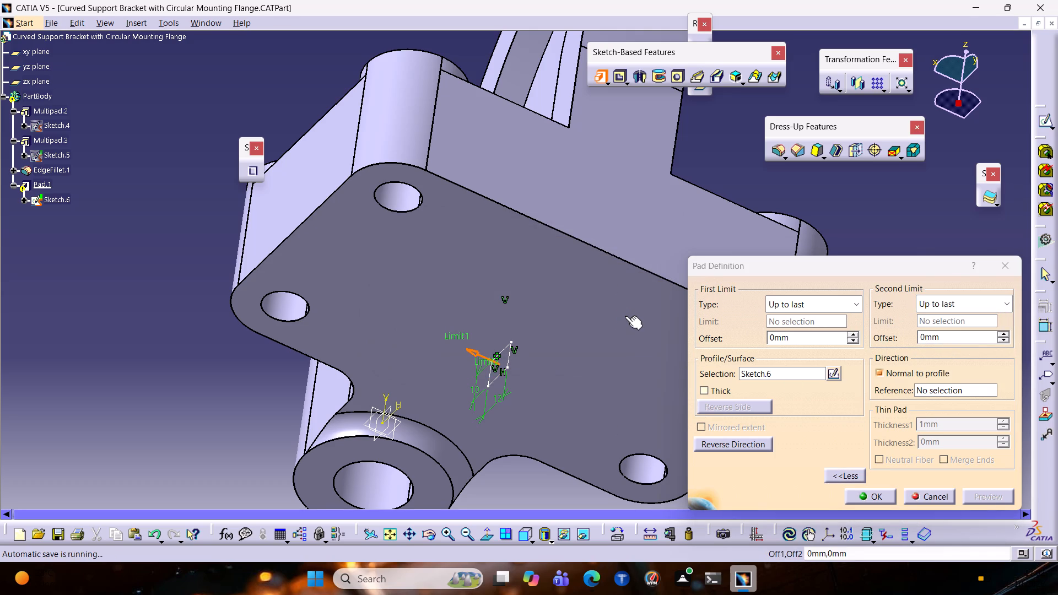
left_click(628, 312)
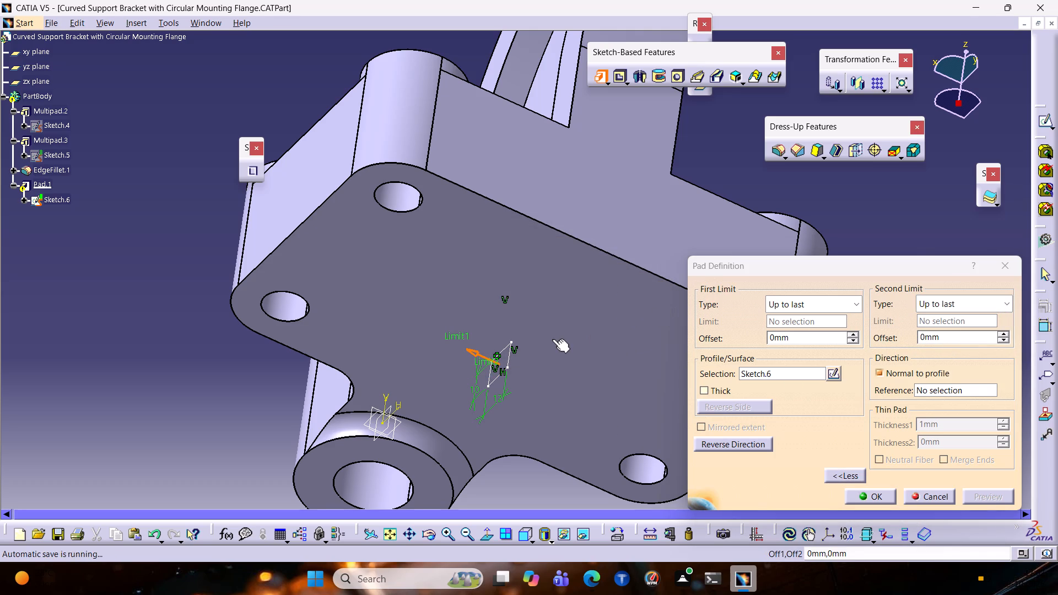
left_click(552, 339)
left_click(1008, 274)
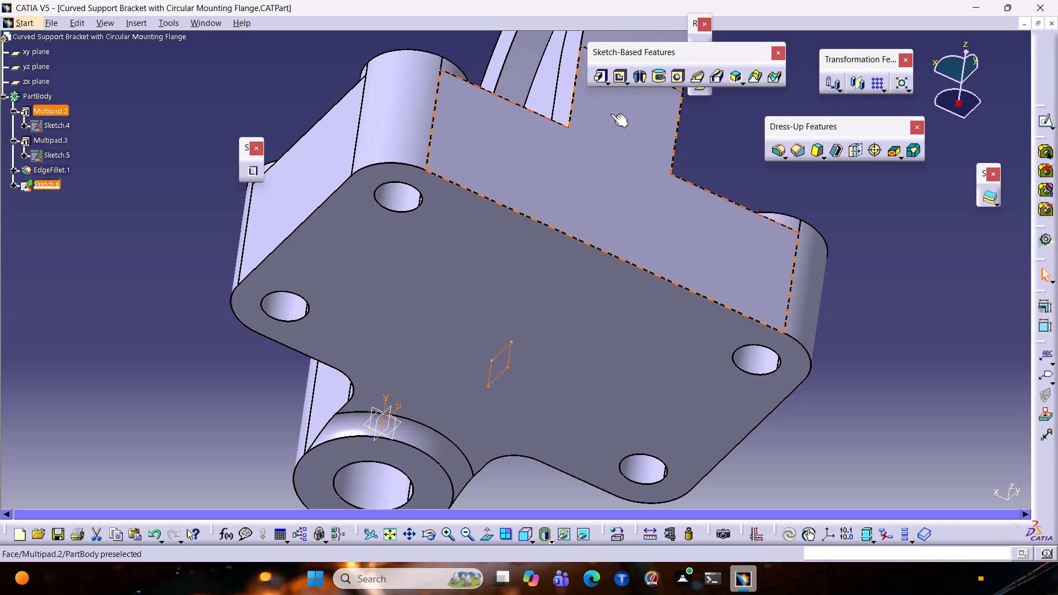
Pad the 12 × 10 mm rectangle sketch by 130/2 (65 mm) with mirrored extent beneath the base plate, and preview it.
left_click(596, 77)
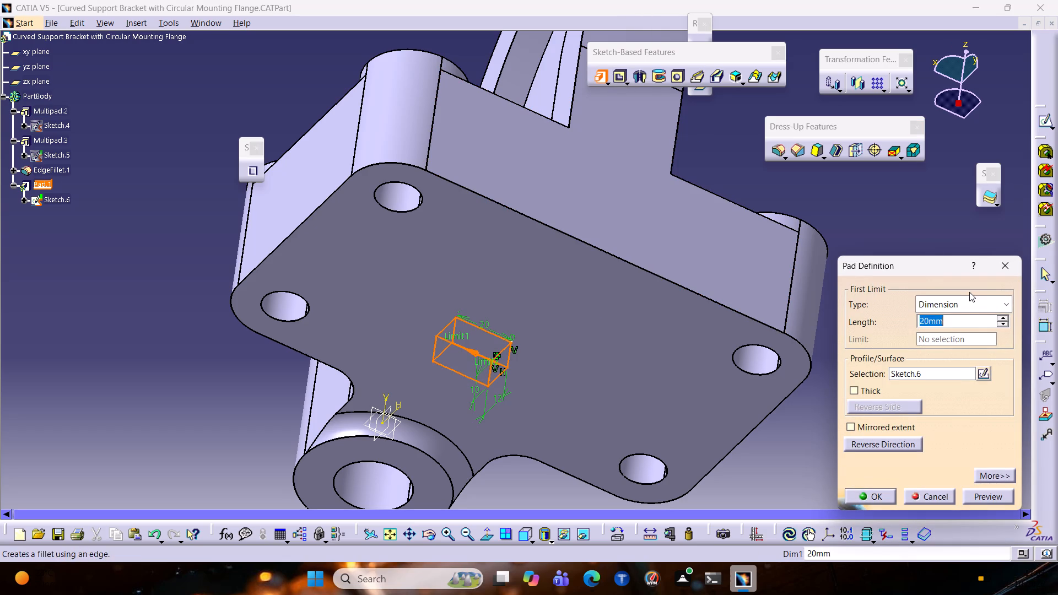
type("130")
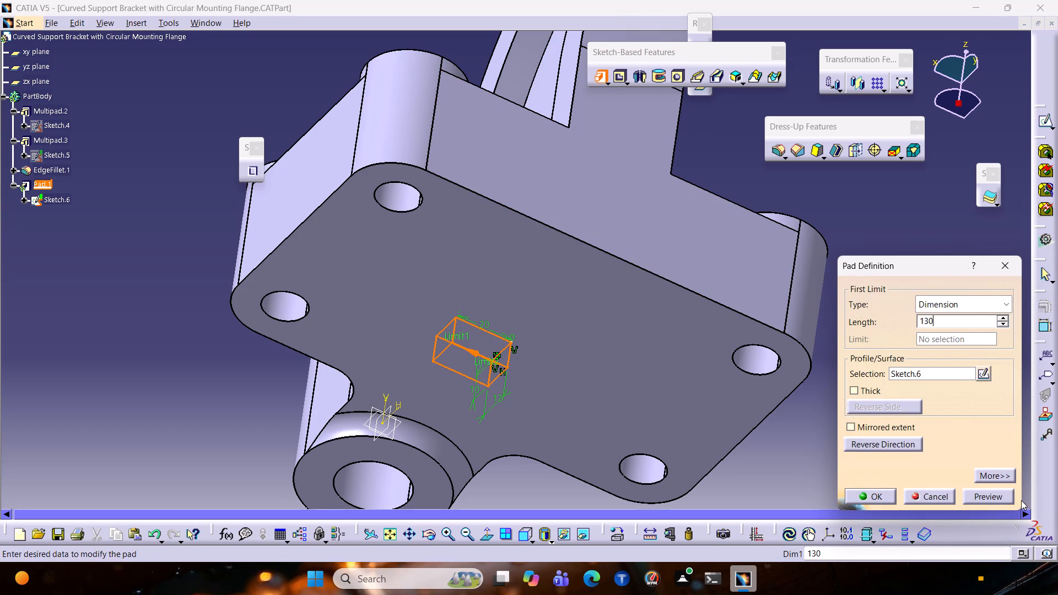
left_click(1005, 500)
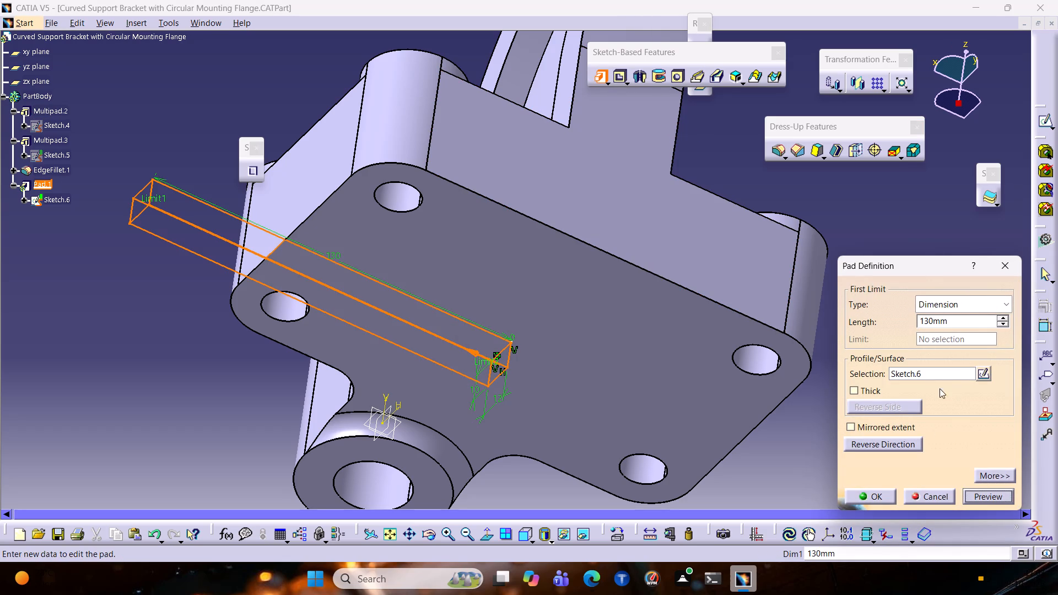
left_click(959, 324)
key("BackSpace")
key("BackSpace")
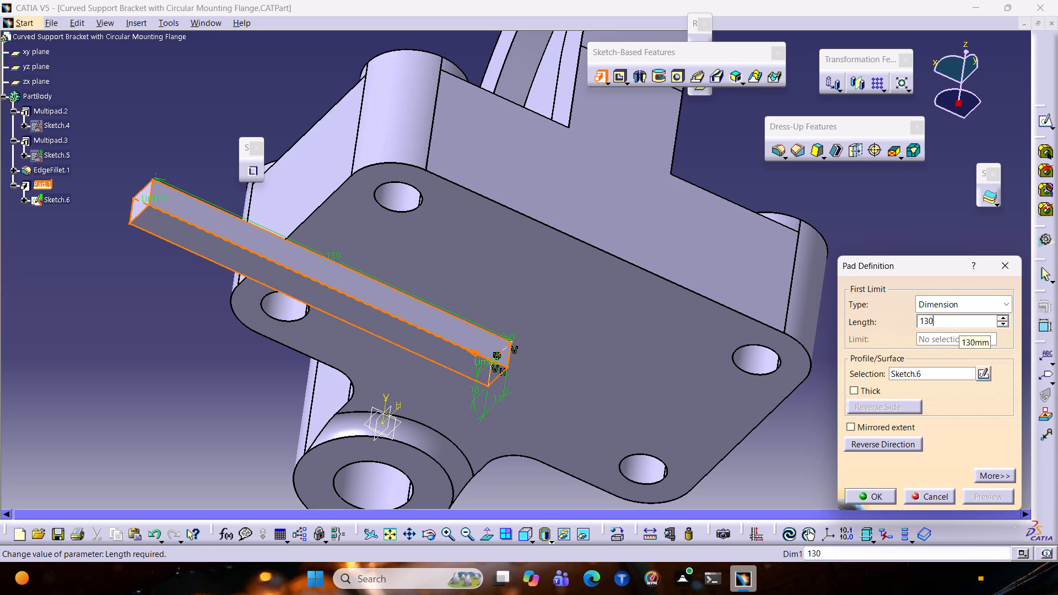
type("/2")
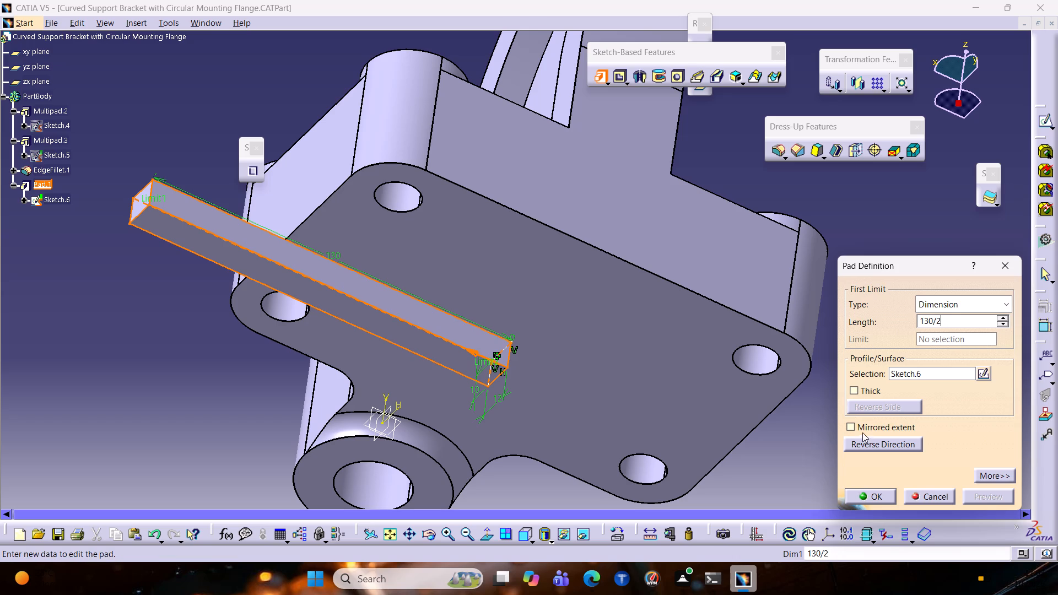
left_click(862, 431)
left_click(990, 493)
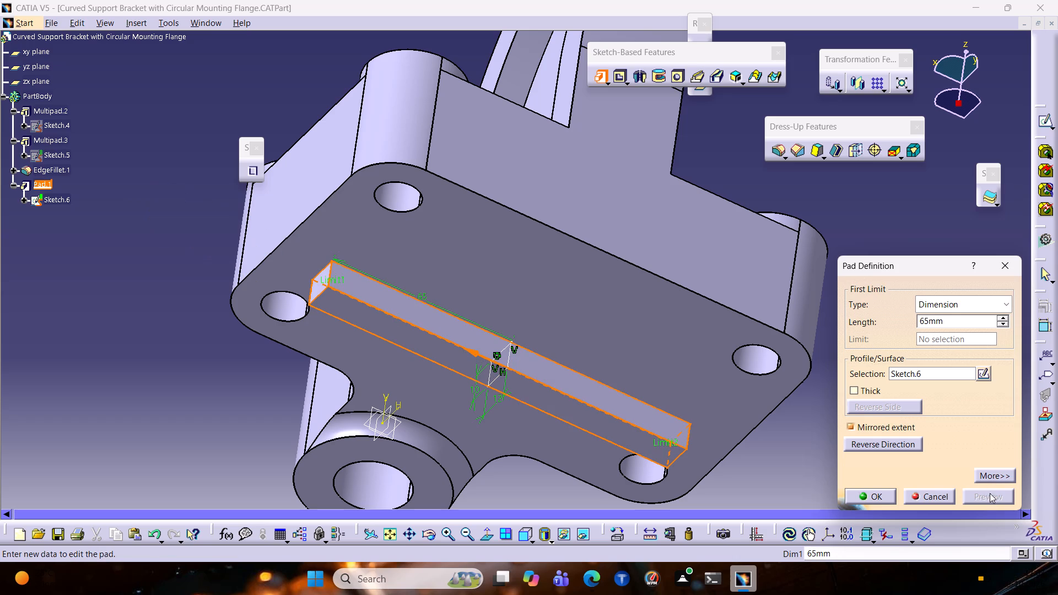
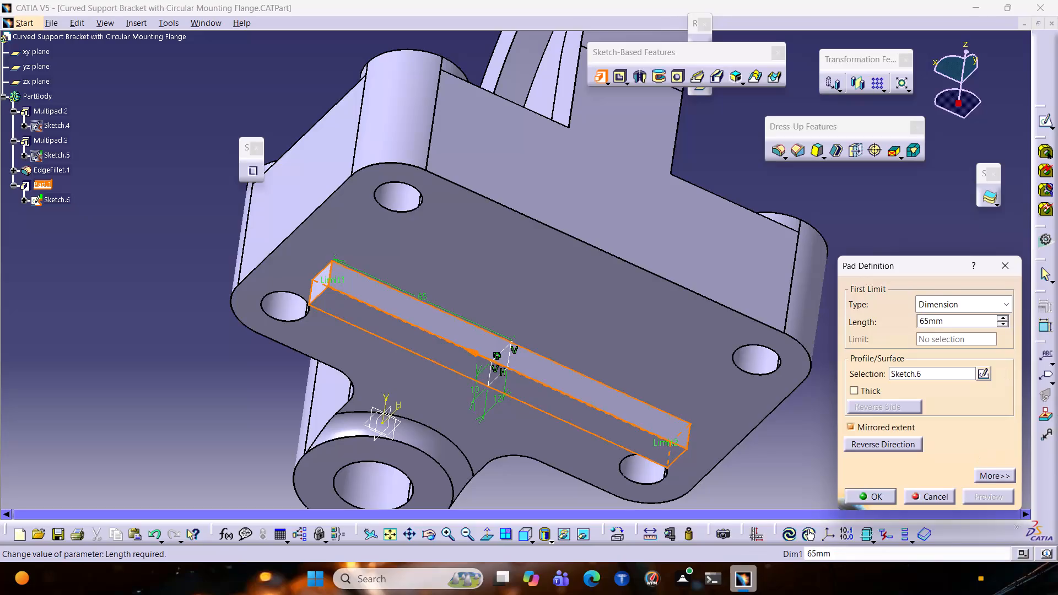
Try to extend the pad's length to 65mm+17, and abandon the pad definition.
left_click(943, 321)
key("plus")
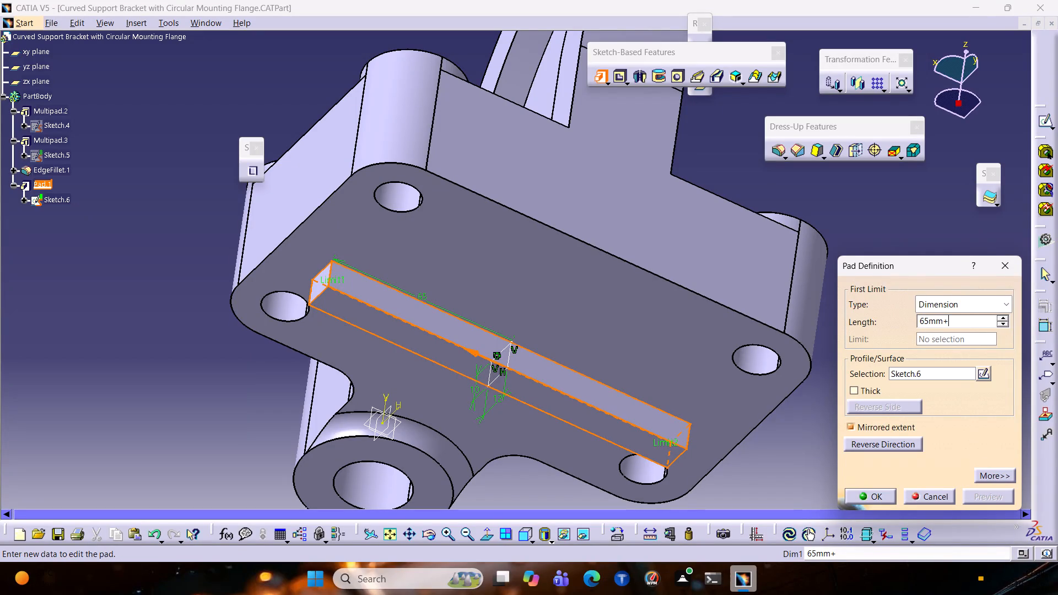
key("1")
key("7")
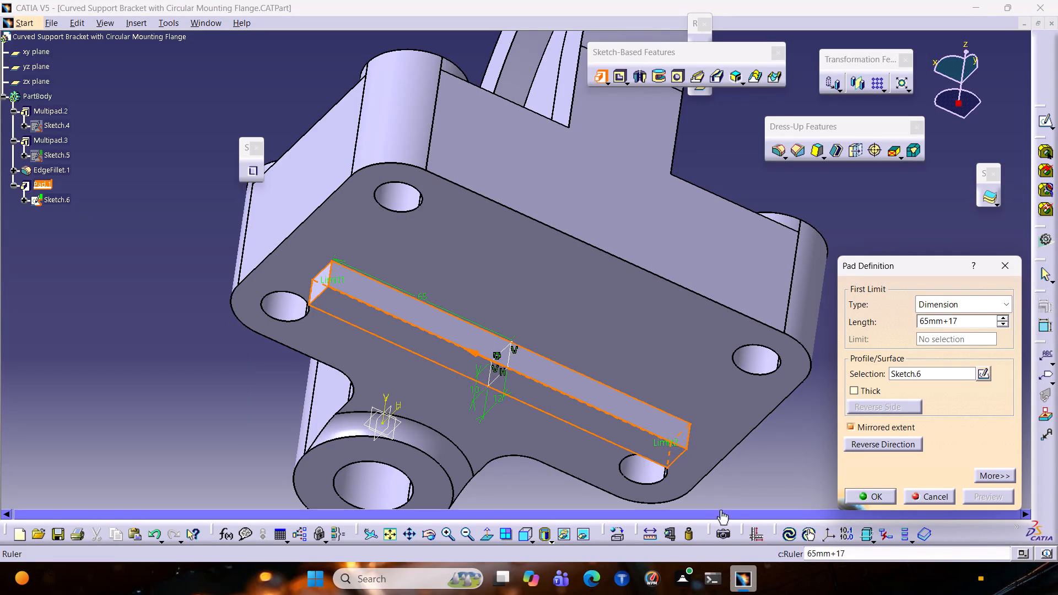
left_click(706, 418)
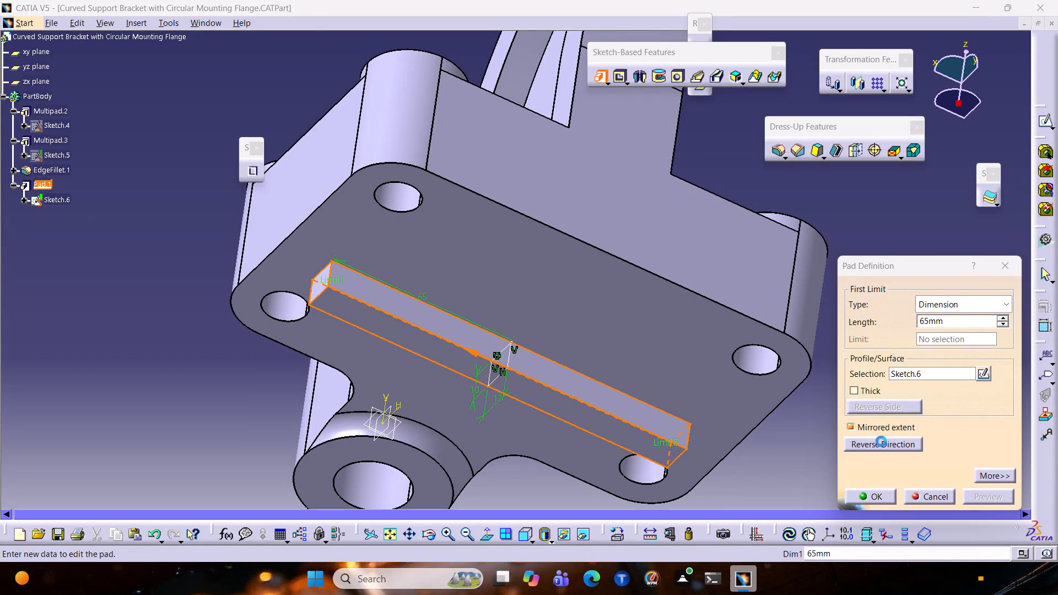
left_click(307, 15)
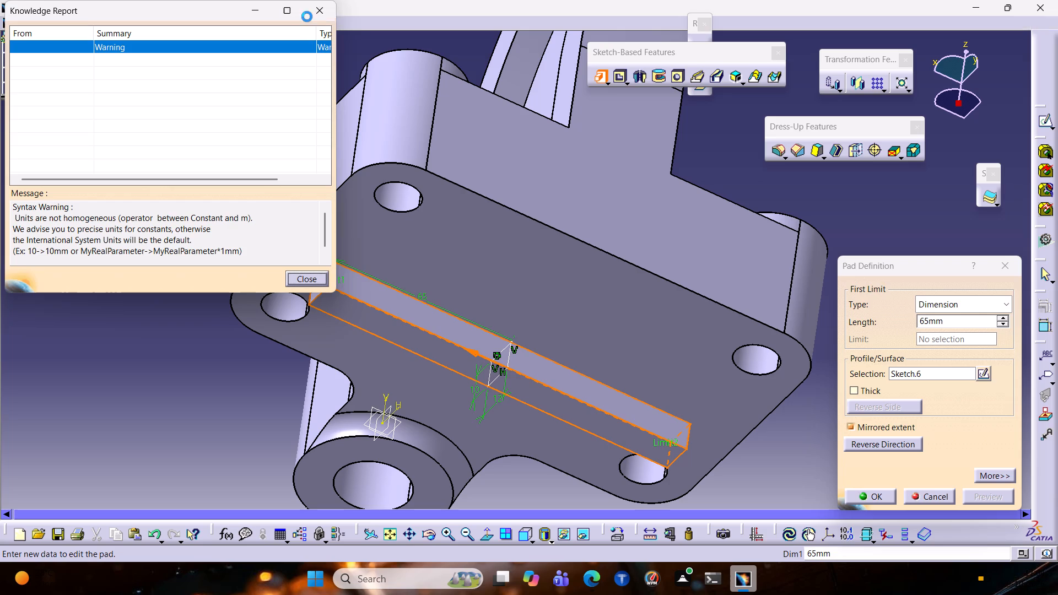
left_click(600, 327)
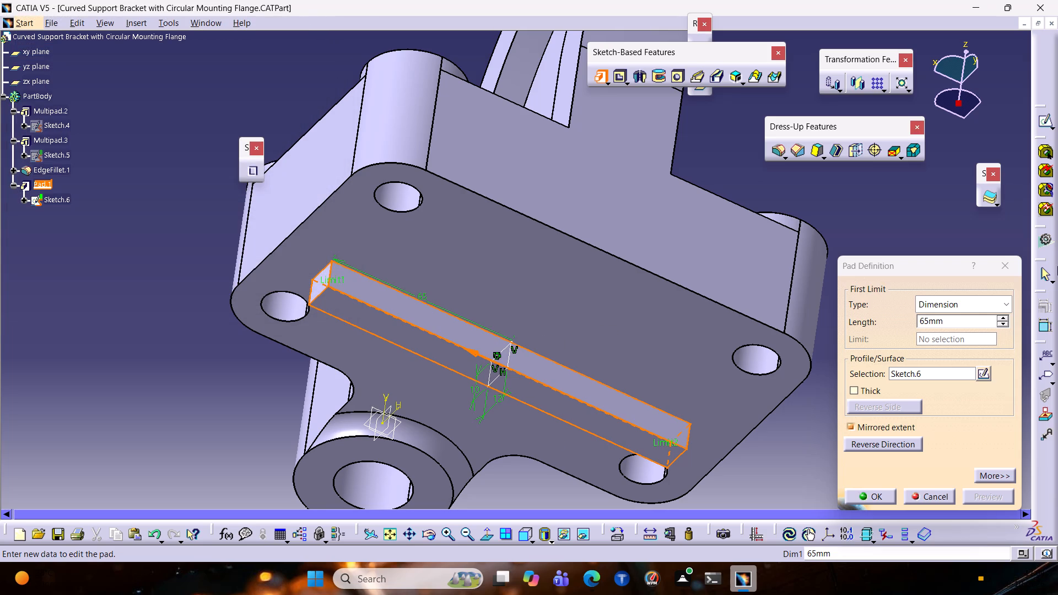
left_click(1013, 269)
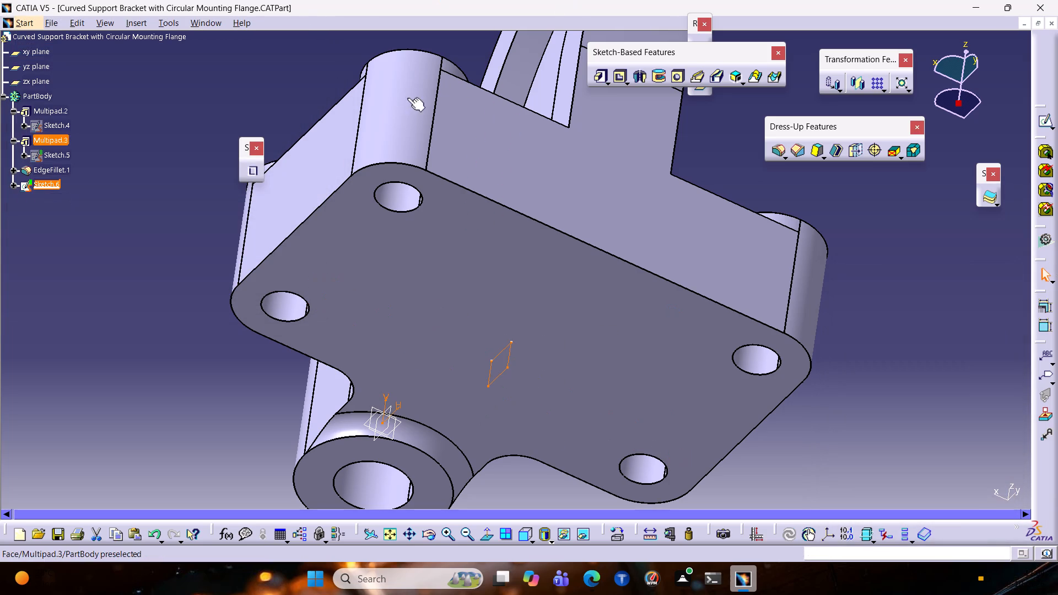
Pad the 12 × 10 mm rectangle sketch by 65+17 (82 mm) with mirrored extent across the base plate's underside.
left_click(597, 73)
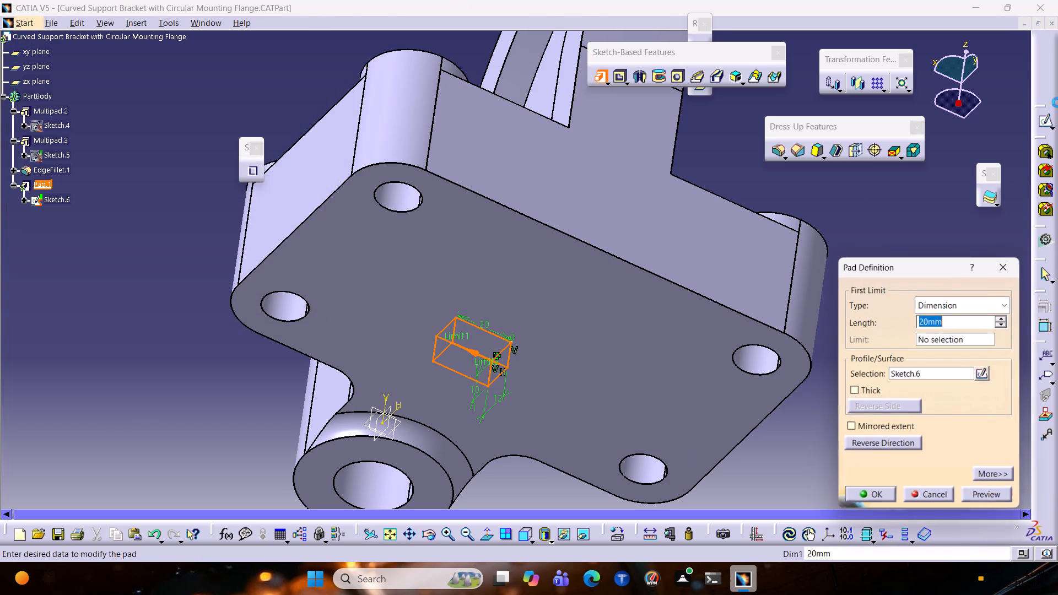
type("65+17")
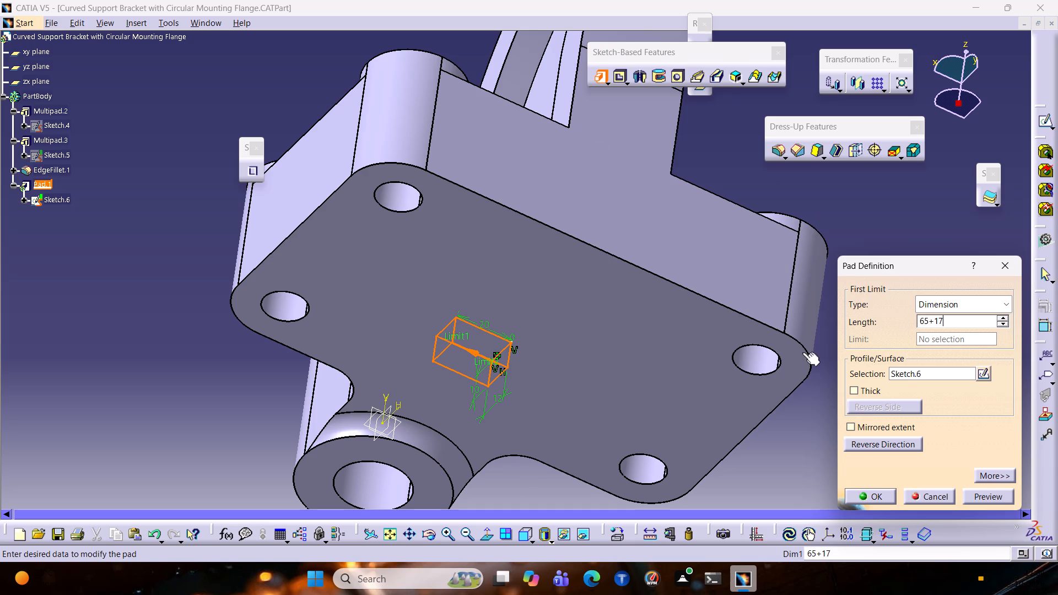
left_click(852, 428)
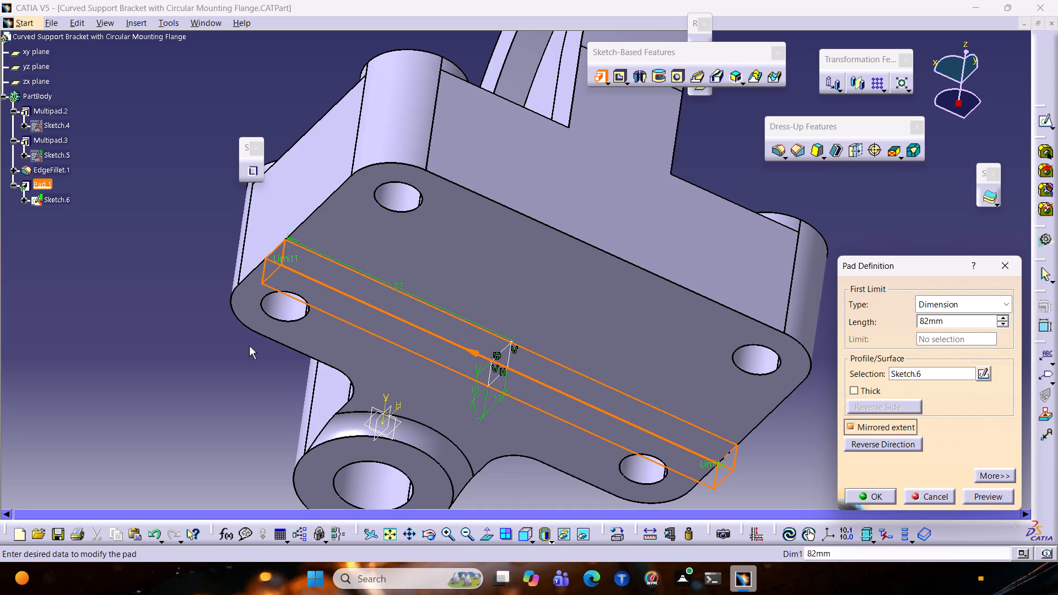
left_click(977, 498)
left_click(889, 497)
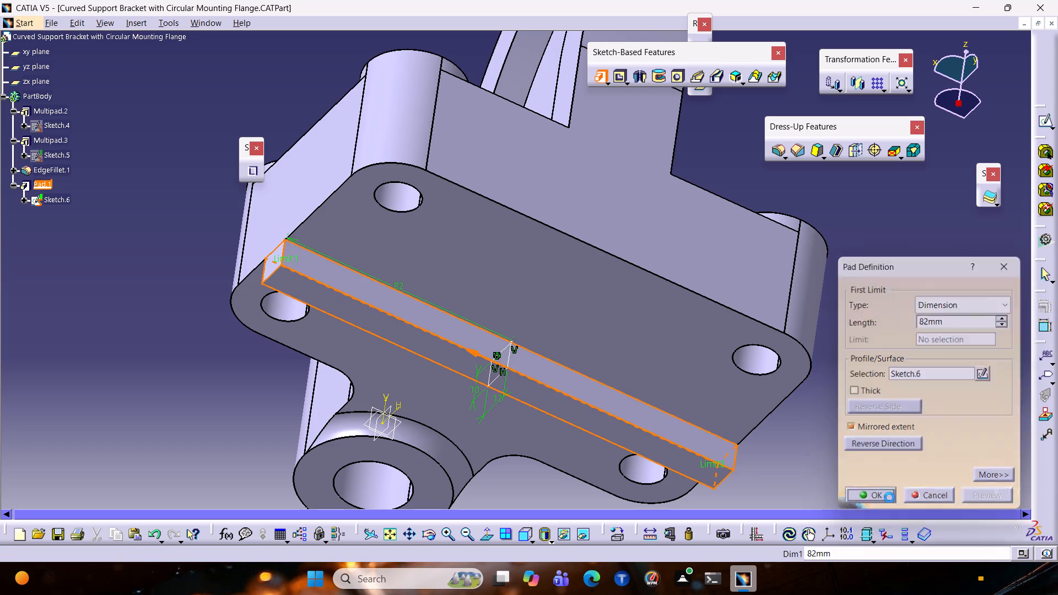
left_click(960, 224)
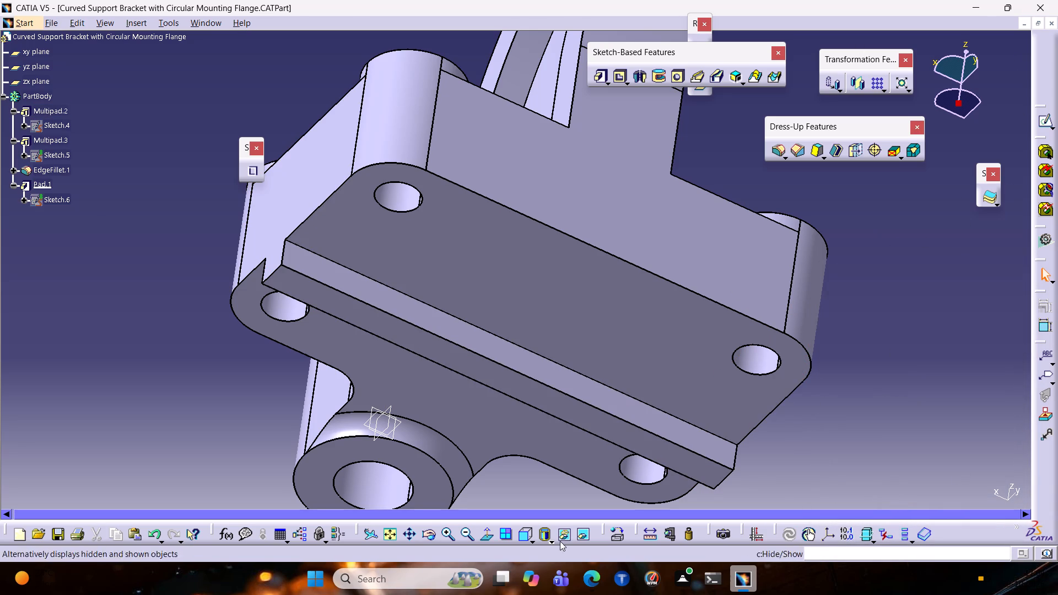
Save the bracket part in the Documents folder as Curved Support Bracket with Circular Mounting Flange.
left_click(528, 539)
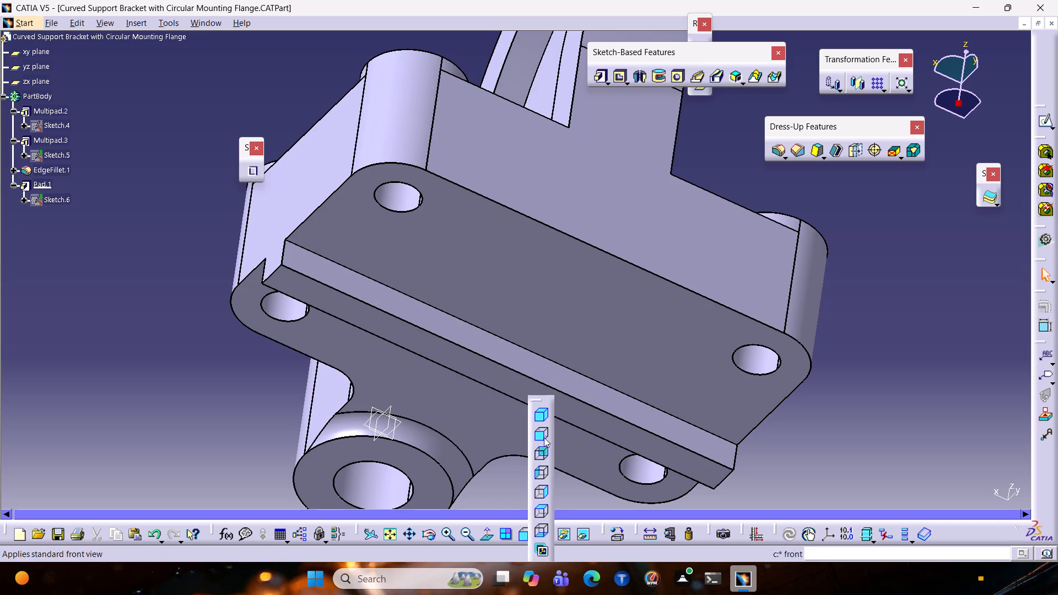
left_click(536, 416)
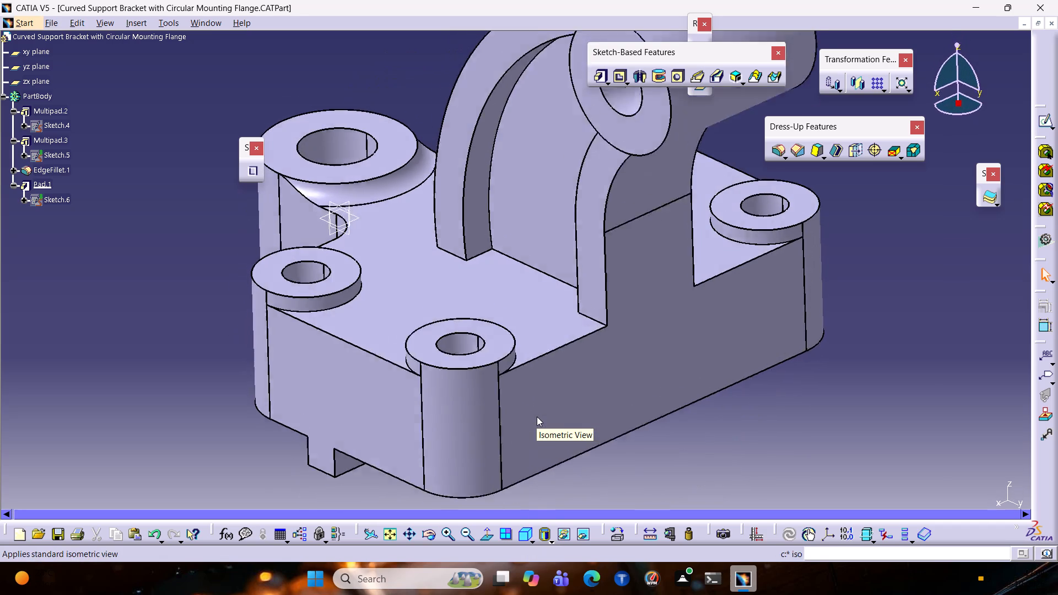
middle_click_drag(816, 377, 807, 386, "ctrl")
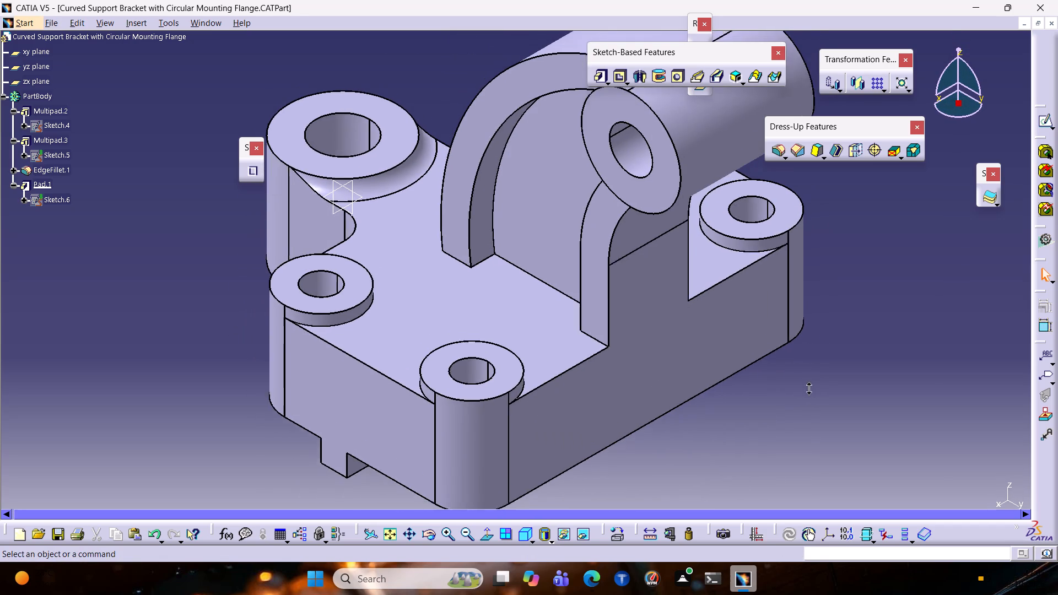
middle_click_drag(807, 386, 789, 407, "ctrl")
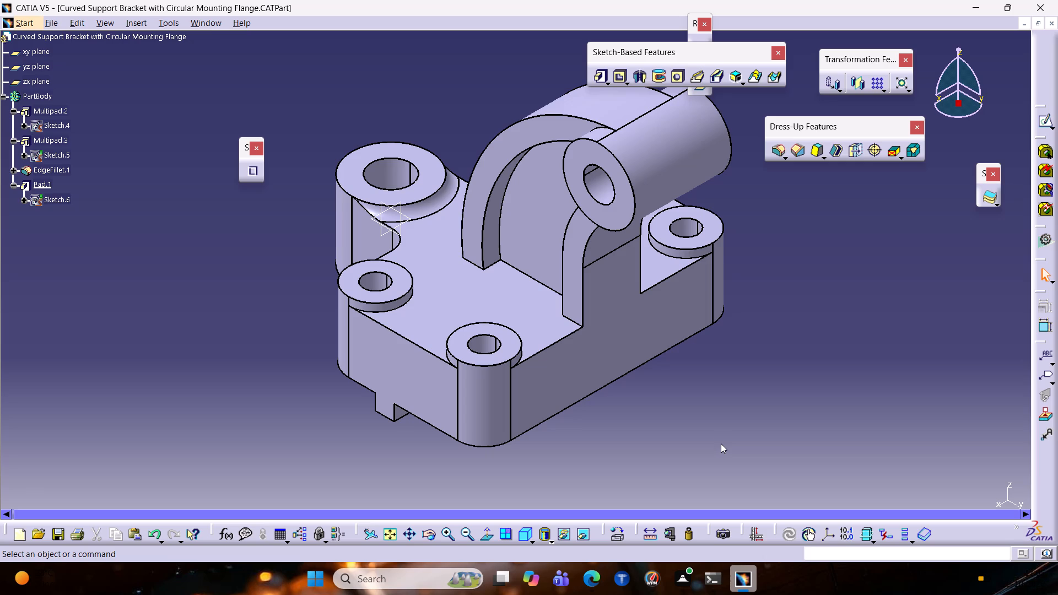
key("ctrl+s")
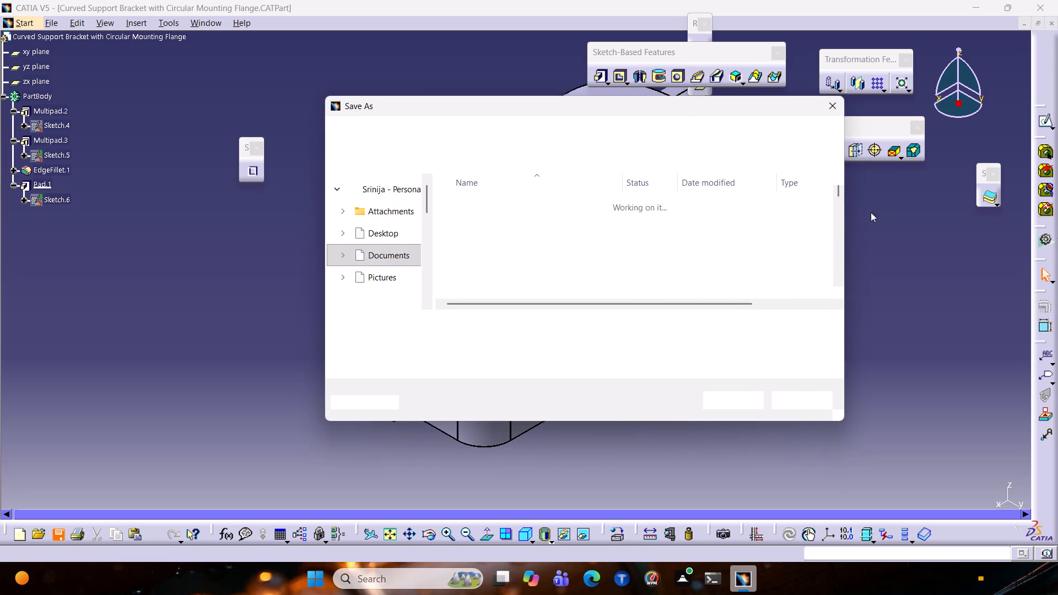
left_click(732, 398)
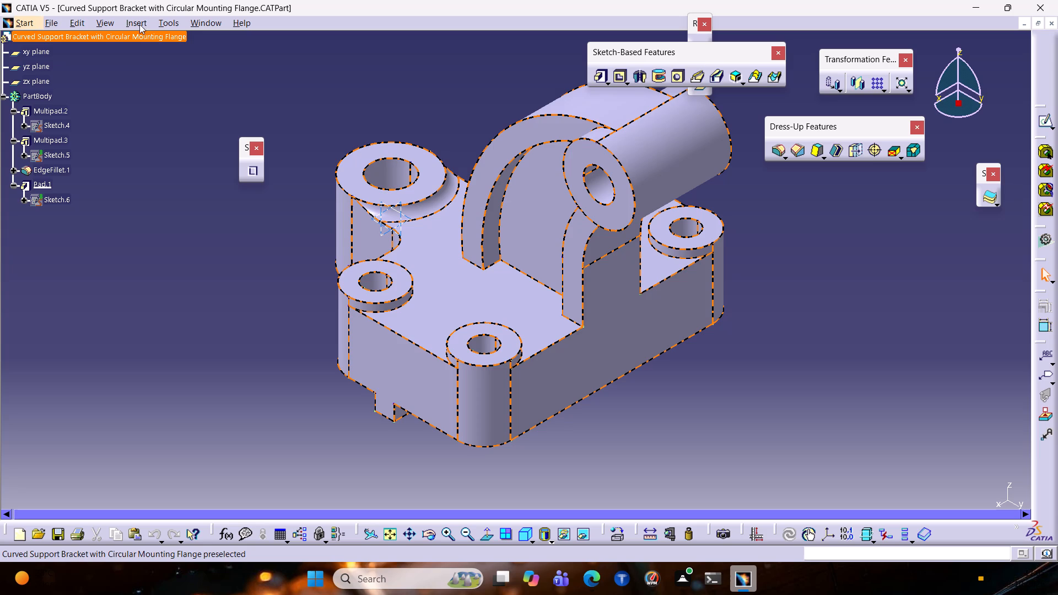
Save a copy of the part in igs format in the Documents folder, keeping the same file name.
left_click(42, 23)
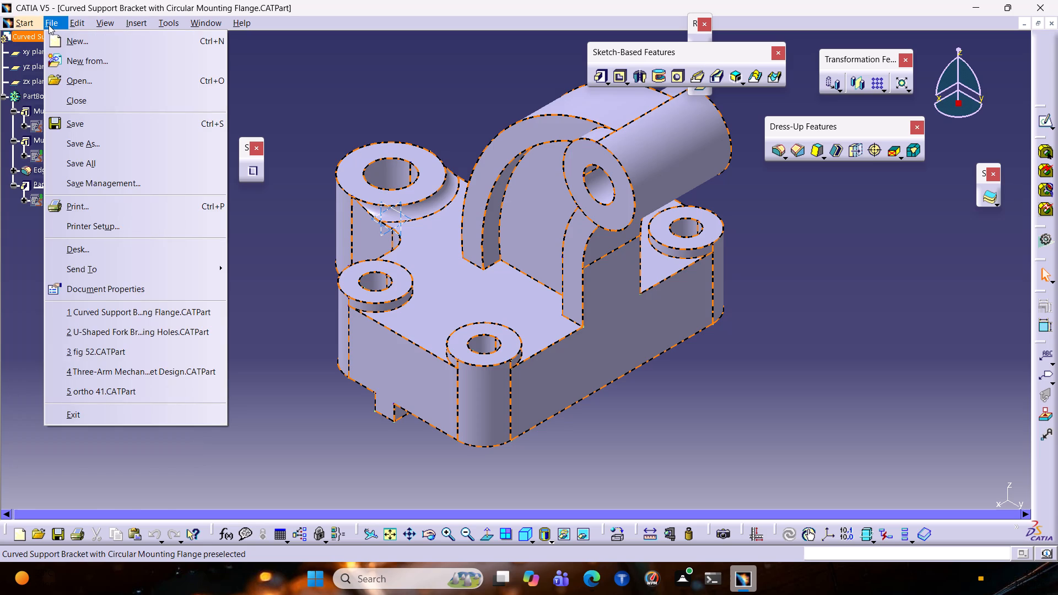
left_click(48, 25)
left_click(48, 25)
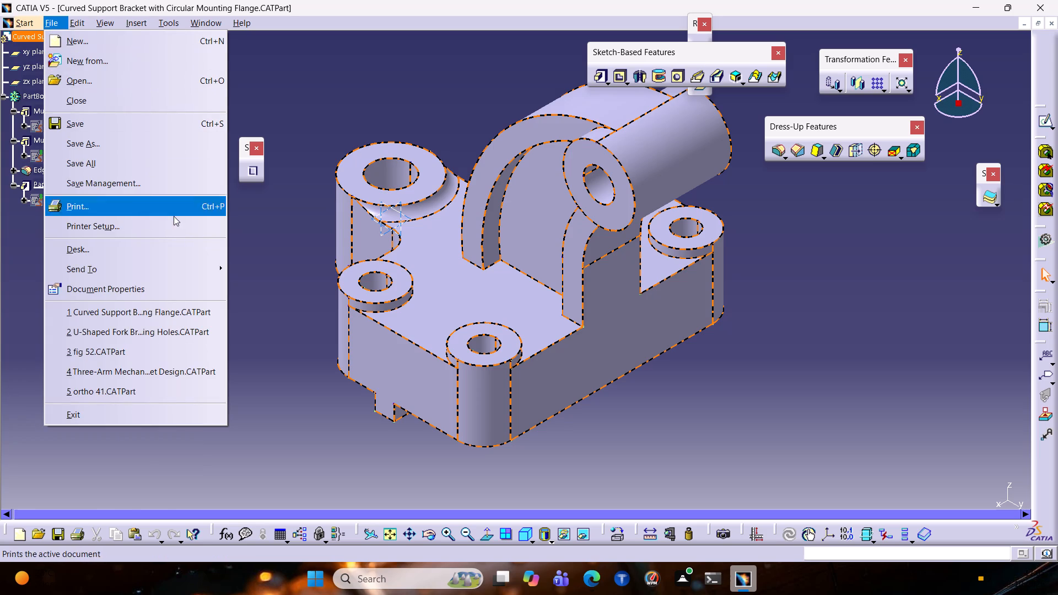
left_click(125, 142)
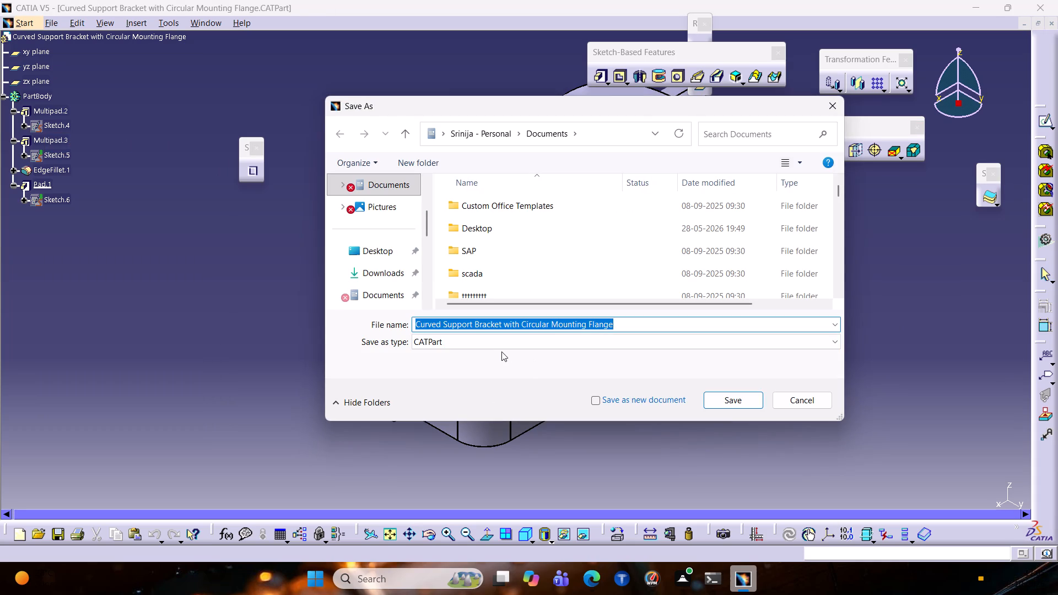
left_click(502, 351)
left_click(505, 346)
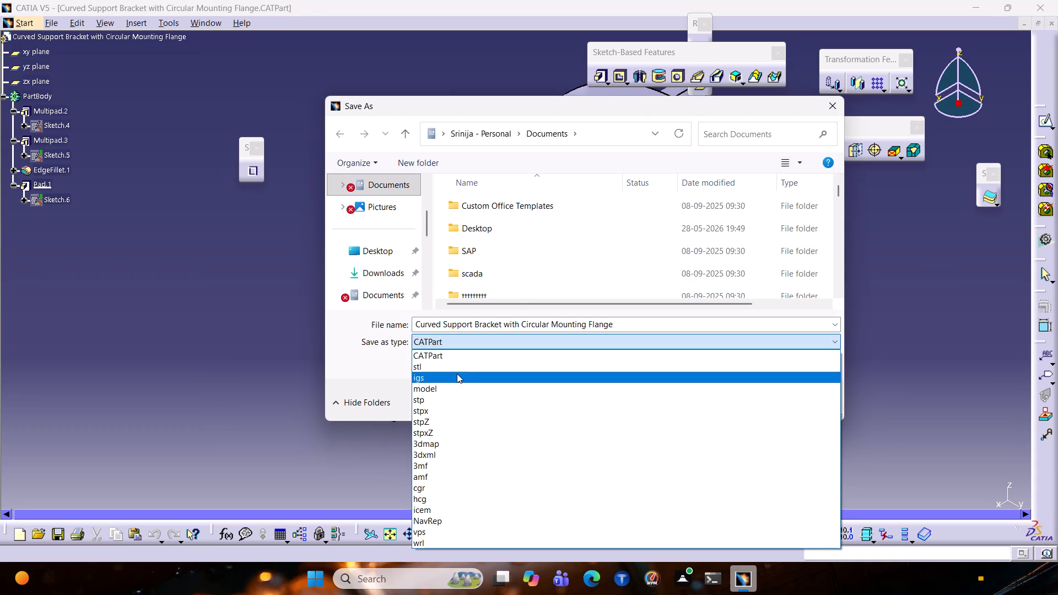
left_click(454, 377)
left_click(735, 403)
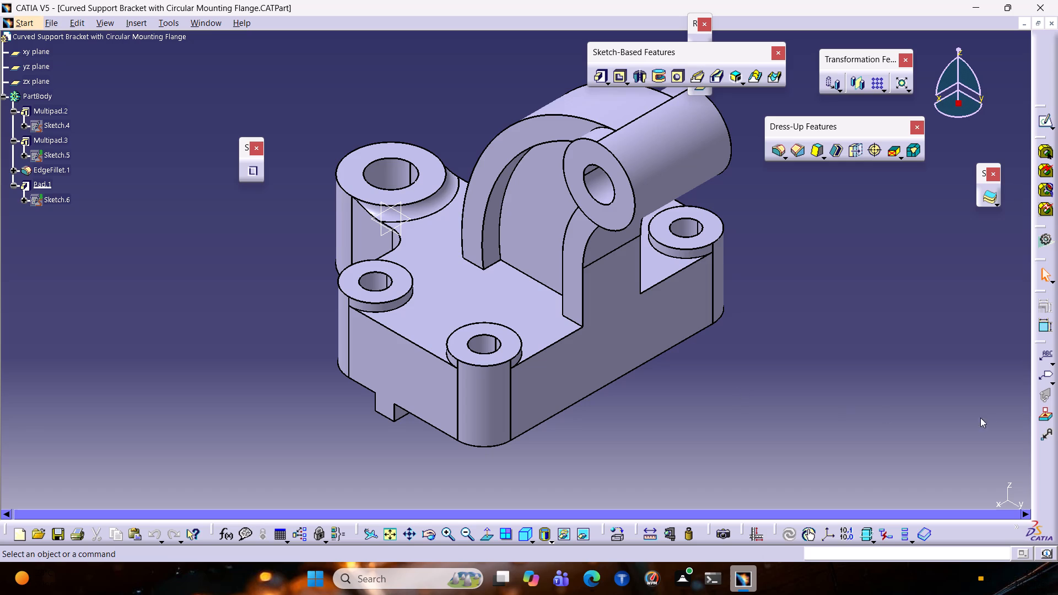
Save the part document again.
key("ctrl+s")
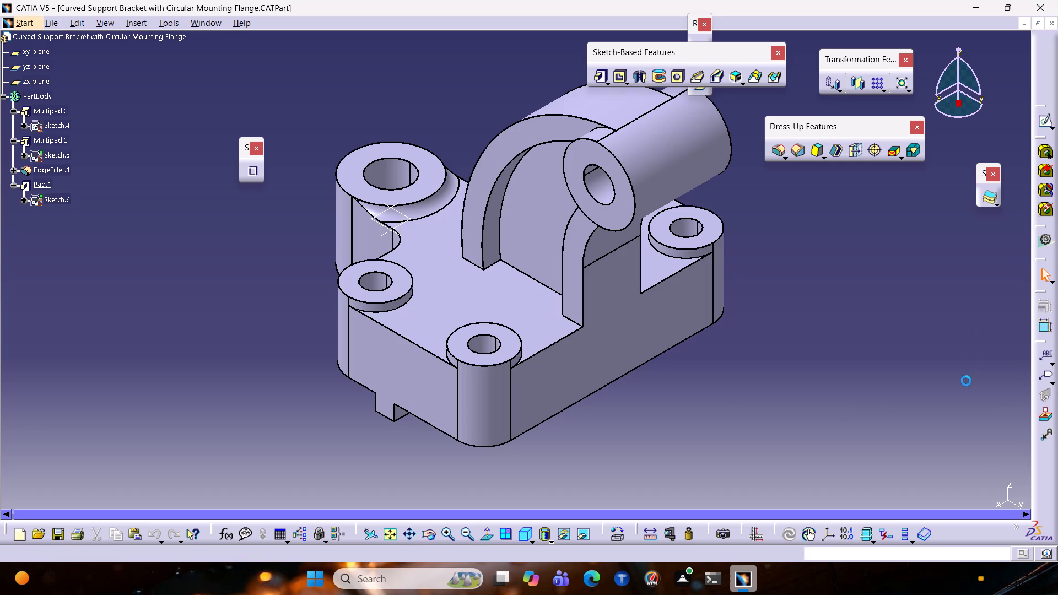